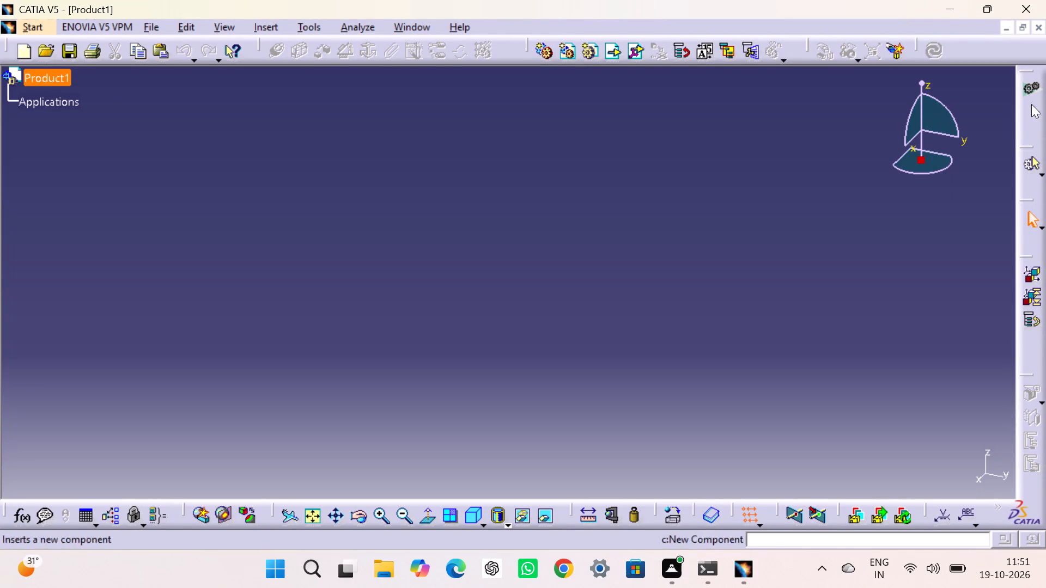
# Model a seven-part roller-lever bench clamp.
# Close the empty Product1 document.
pyautogui.click(1038, 26)
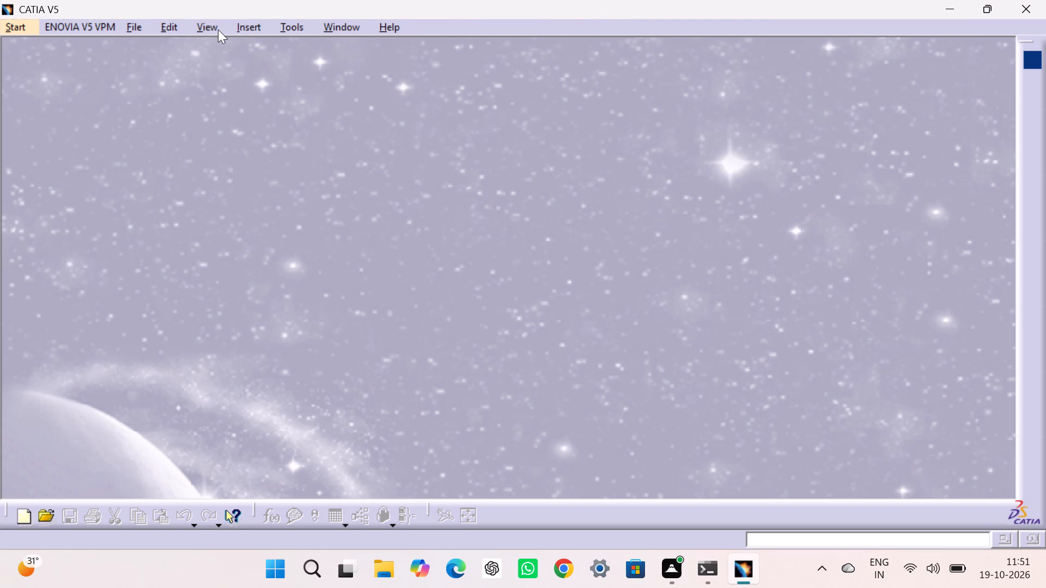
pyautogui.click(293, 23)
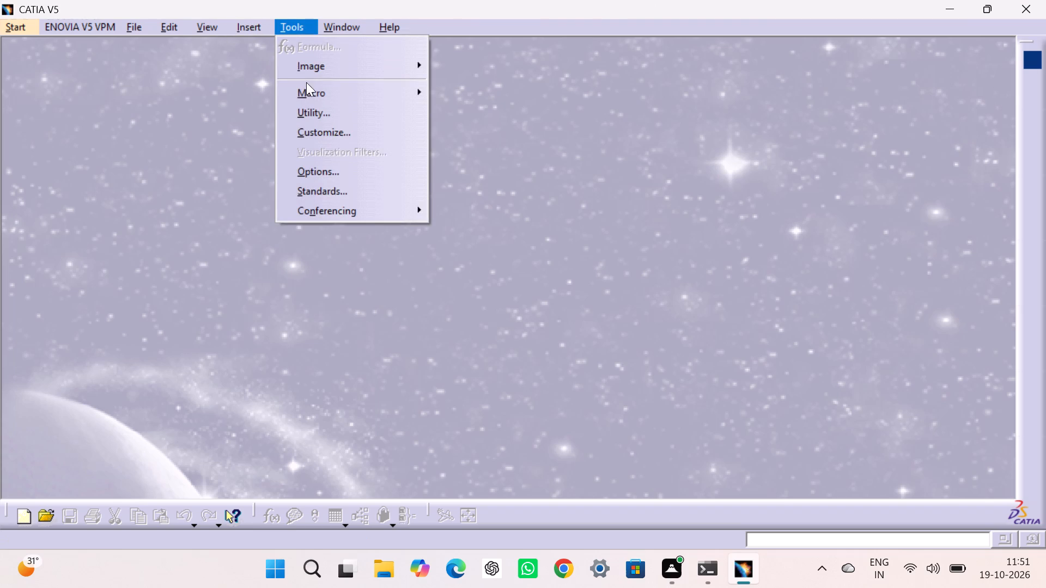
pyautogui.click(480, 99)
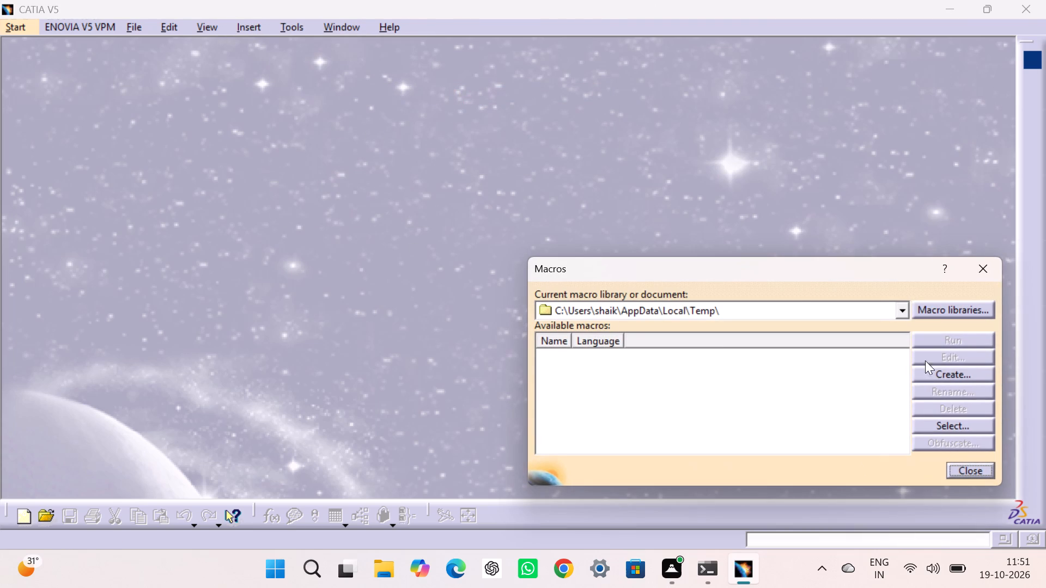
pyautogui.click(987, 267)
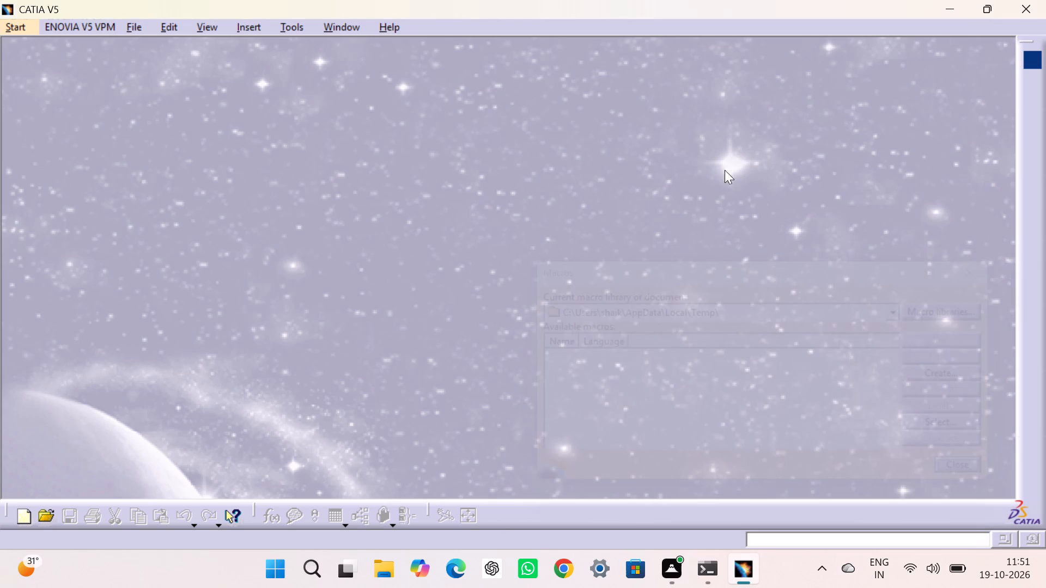
# Start recording a new macro in the current Temp library, with CATScript as the macro language.
pyautogui.click(297, 24)
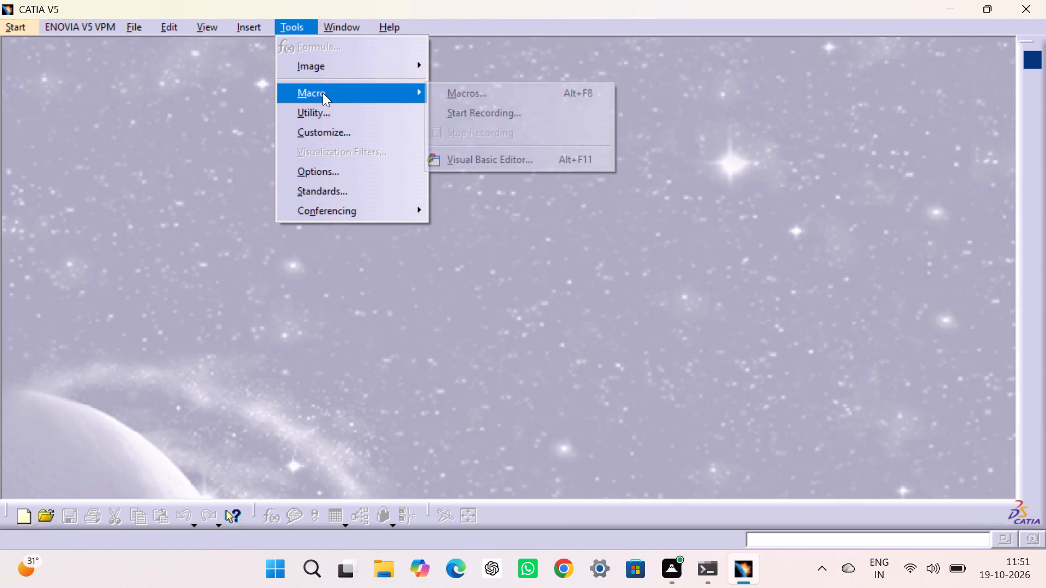
pyautogui.click(487, 109)
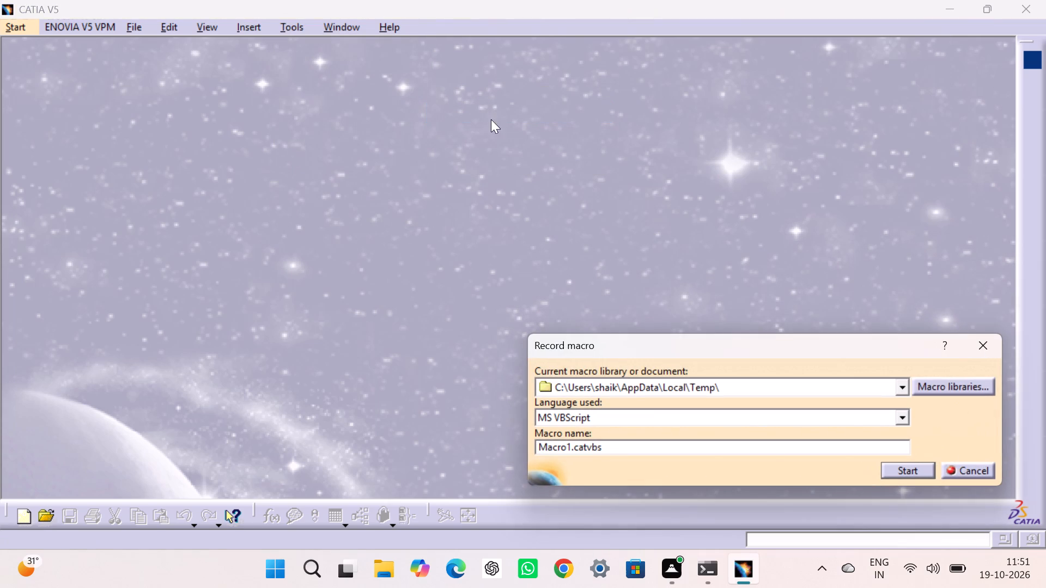
pyautogui.click(889, 416)
pyautogui.click(789, 429)
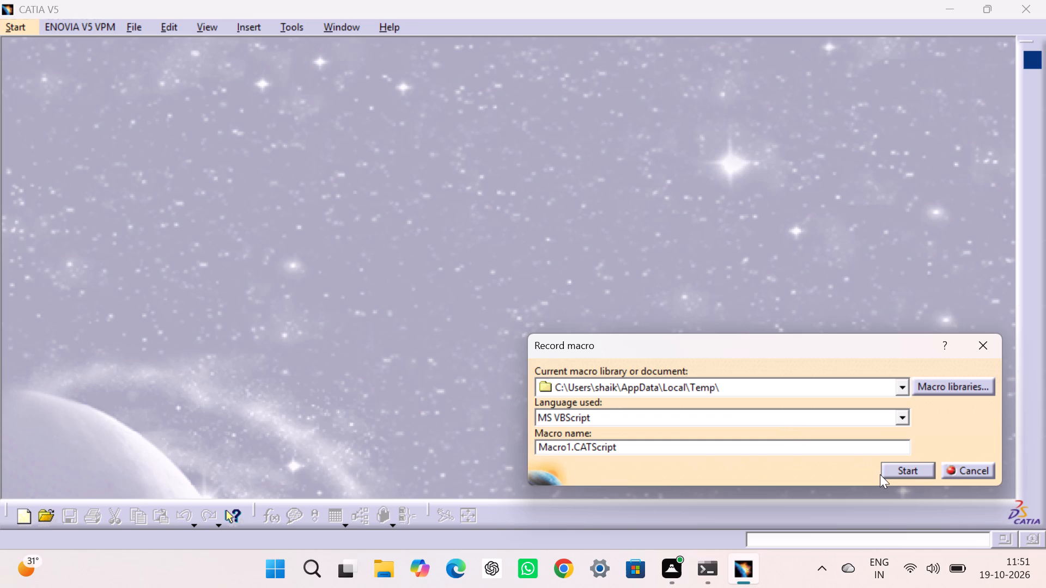
pyautogui.click(883, 471)
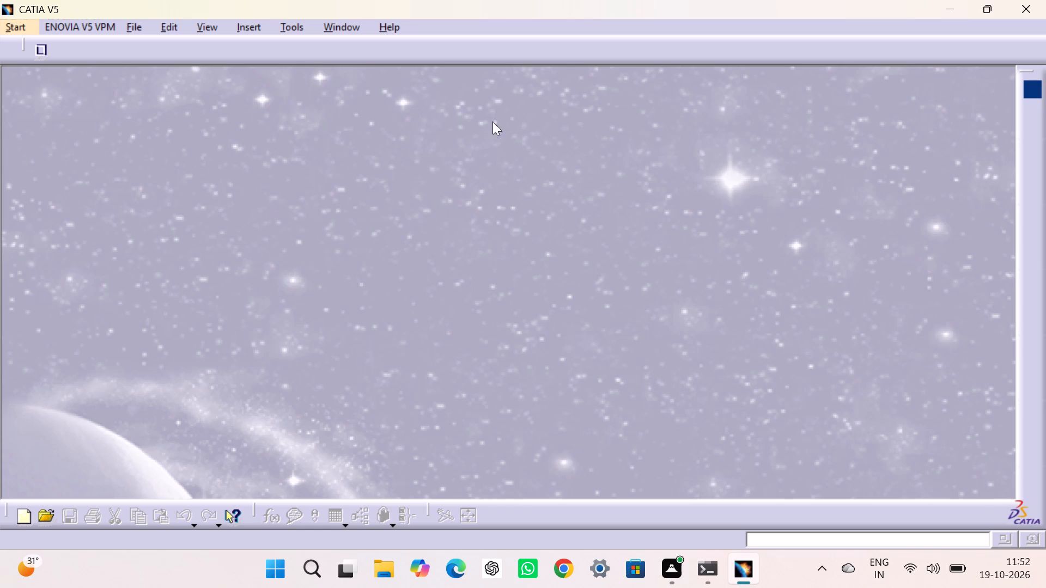
# Open the Part Design workbench from Mechanical Design to begin a new part.
pyautogui.click(23, 25)
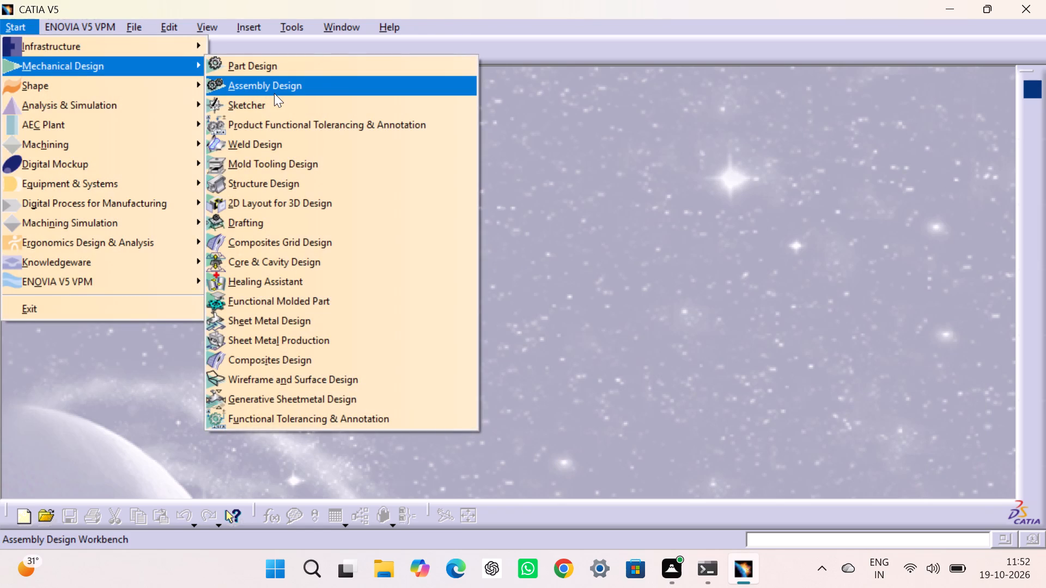
pyautogui.click(283, 75)
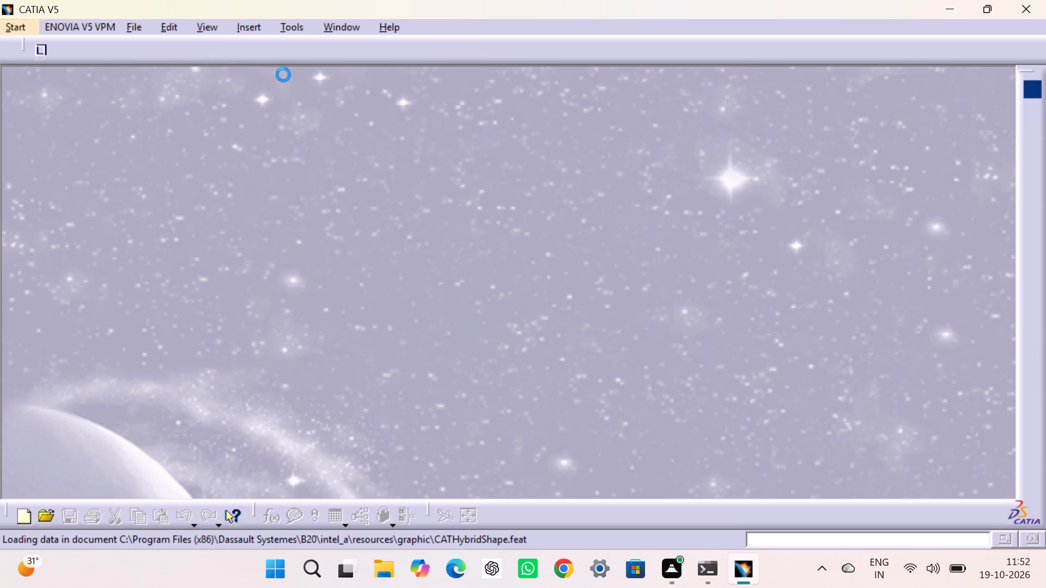
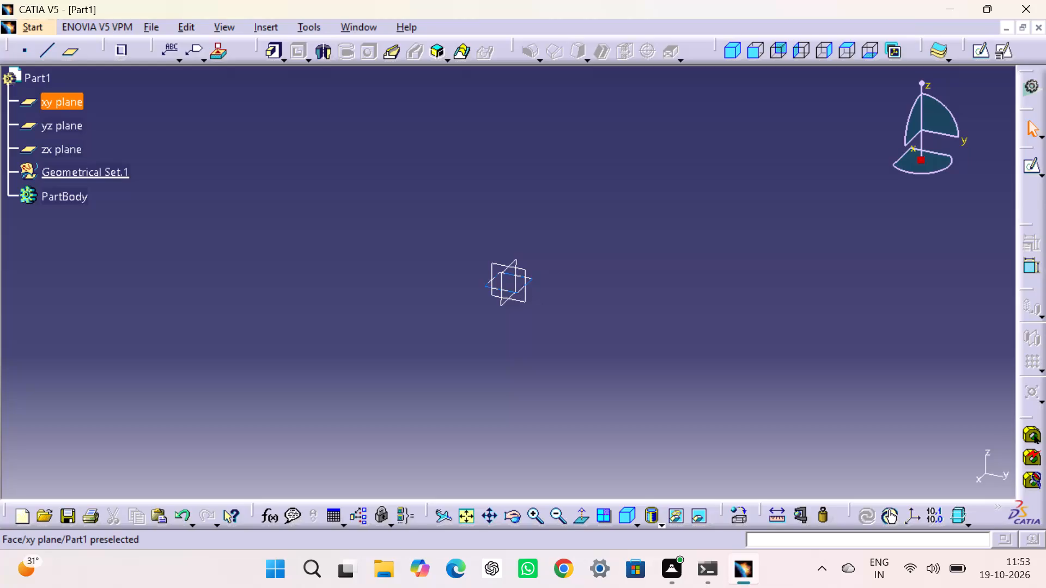
# Create a positioned sketch on the xy plane with Swap and Reverse V enabled.
pyautogui.click(532, 279)
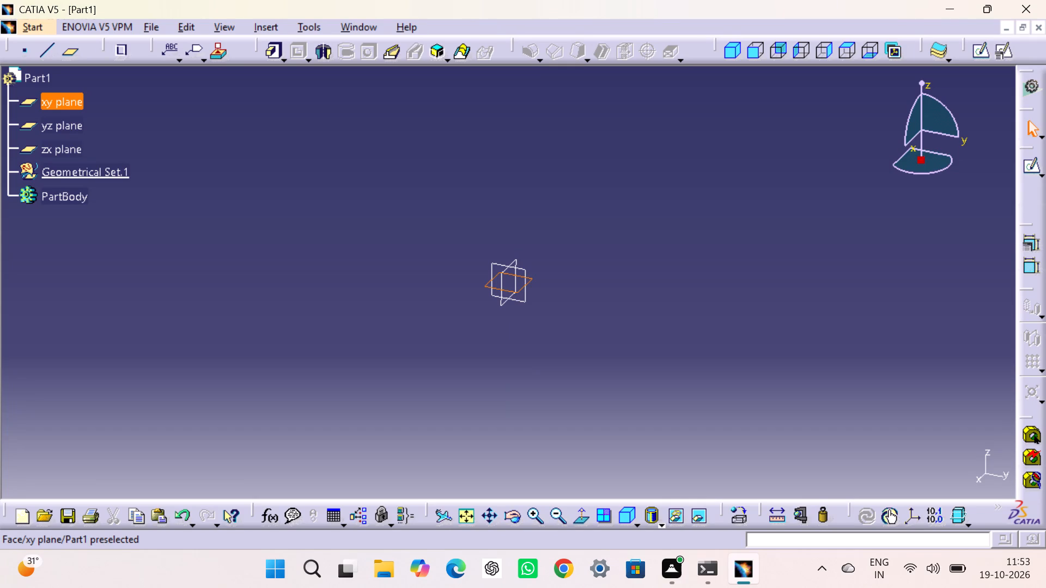
pyautogui.click(1004, 51)
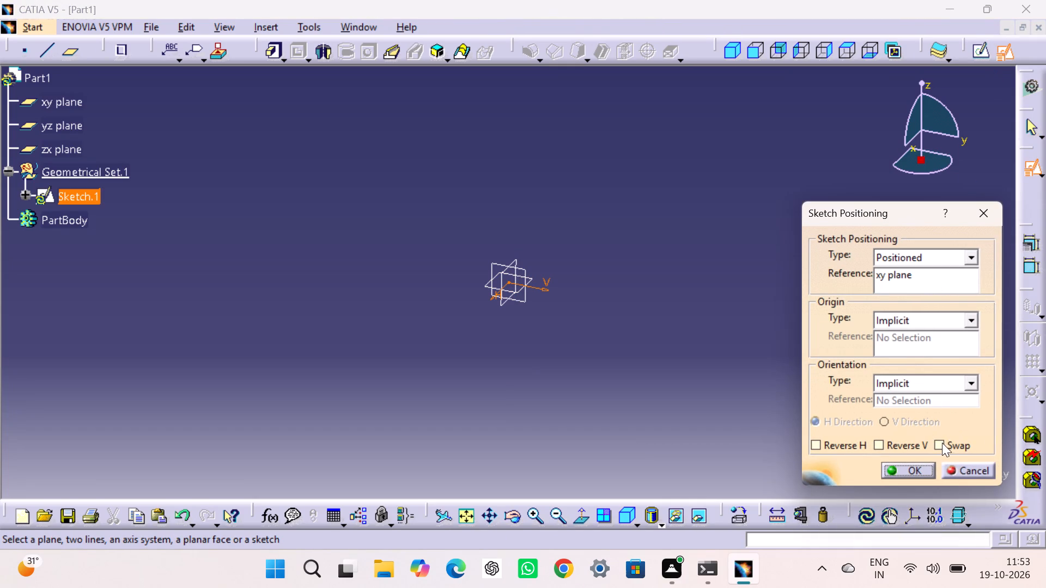
pyautogui.click(939, 443)
pyautogui.click(896, 438)
pyautogui.click(896, 471)
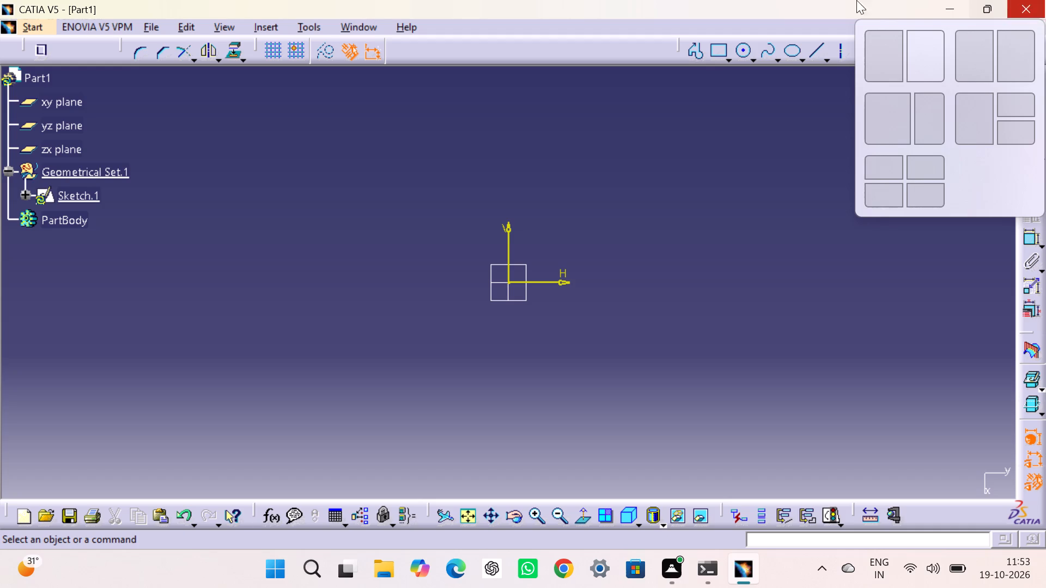
pyautogui.click(628, 277)
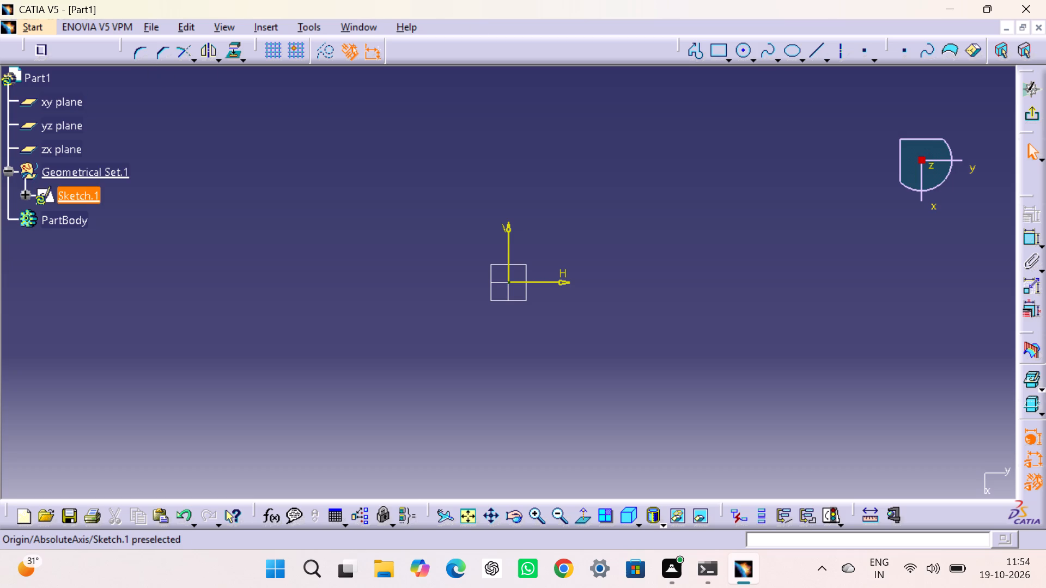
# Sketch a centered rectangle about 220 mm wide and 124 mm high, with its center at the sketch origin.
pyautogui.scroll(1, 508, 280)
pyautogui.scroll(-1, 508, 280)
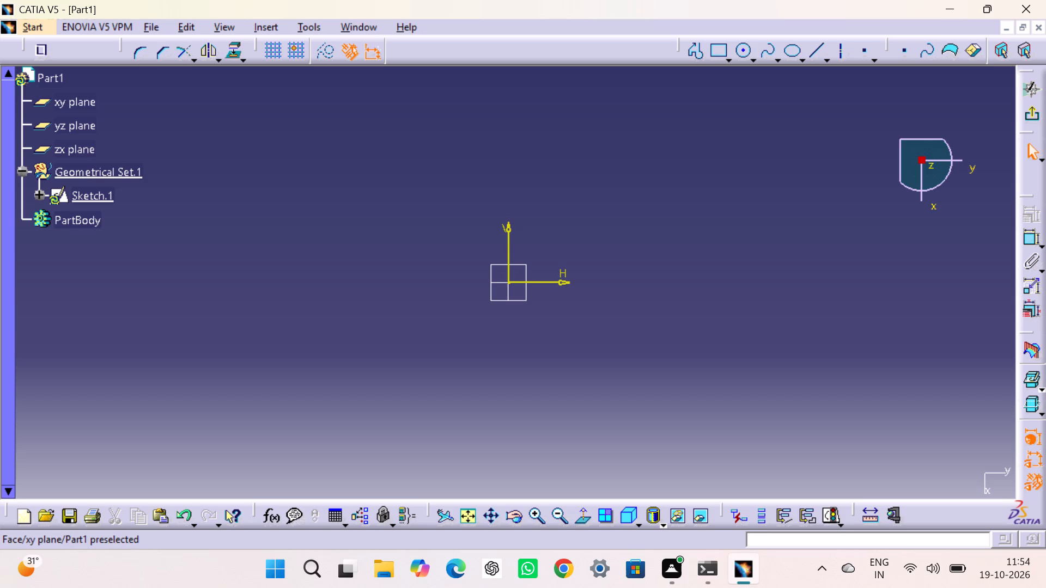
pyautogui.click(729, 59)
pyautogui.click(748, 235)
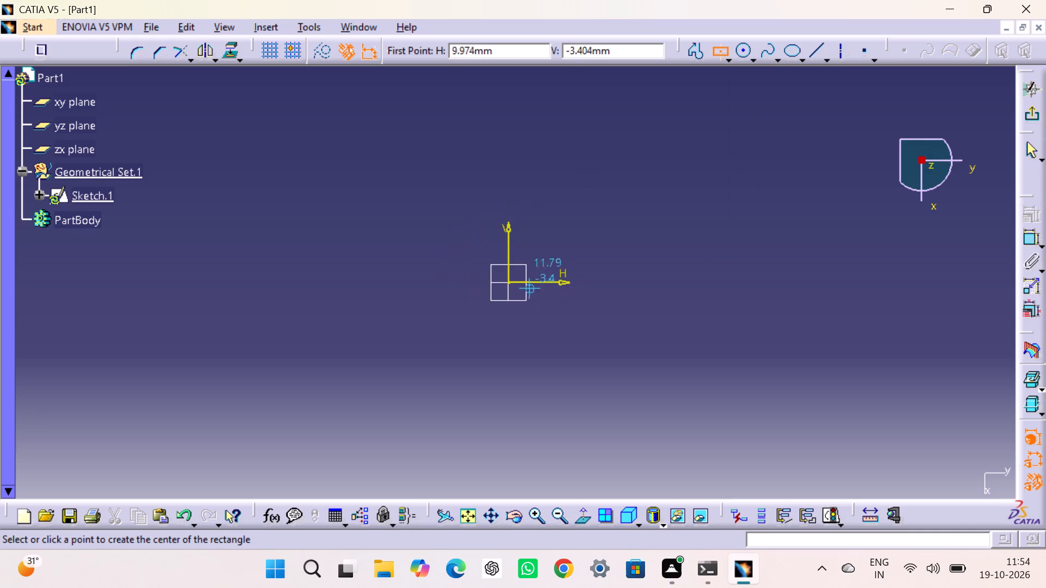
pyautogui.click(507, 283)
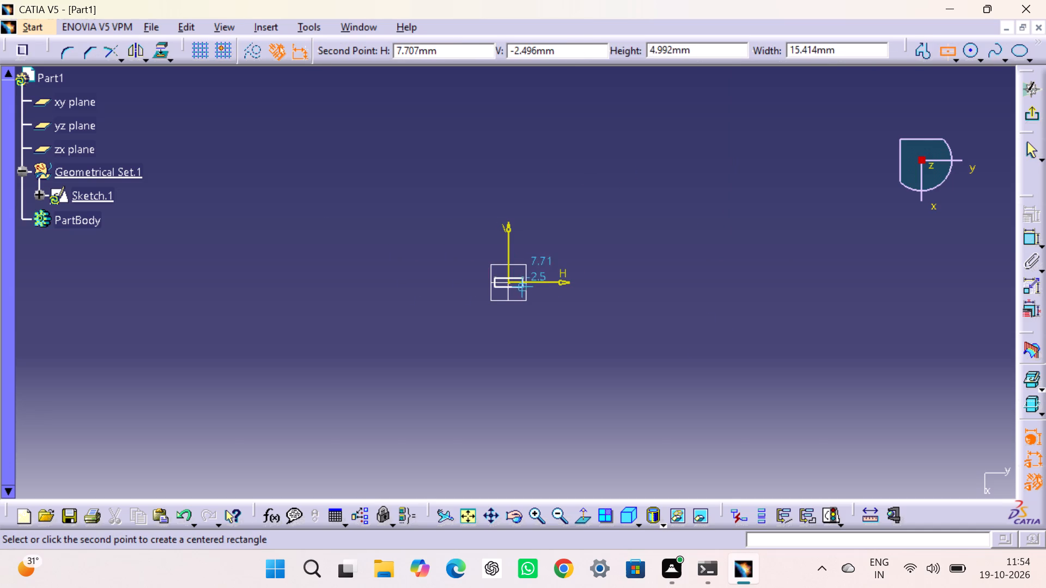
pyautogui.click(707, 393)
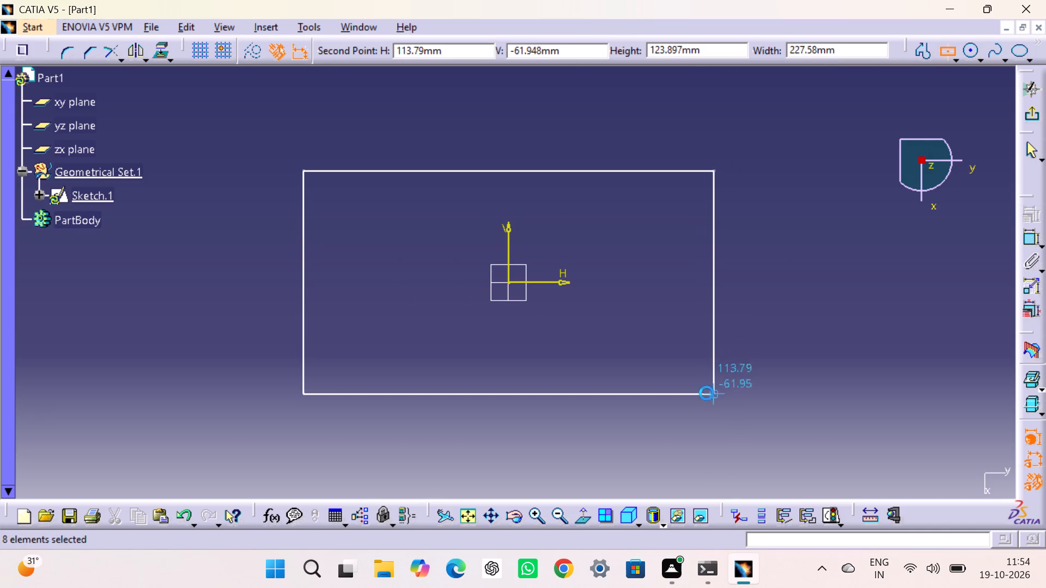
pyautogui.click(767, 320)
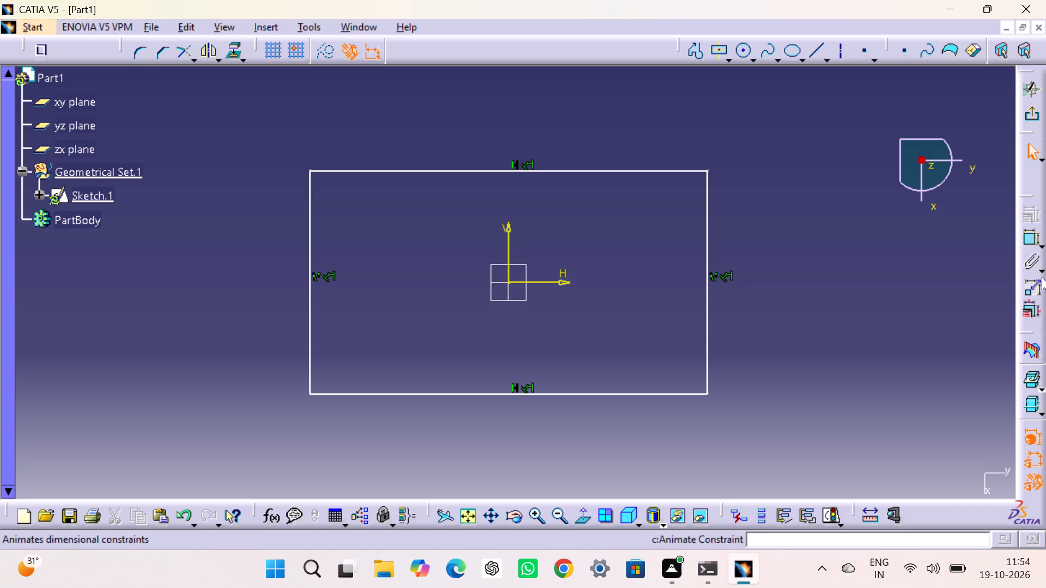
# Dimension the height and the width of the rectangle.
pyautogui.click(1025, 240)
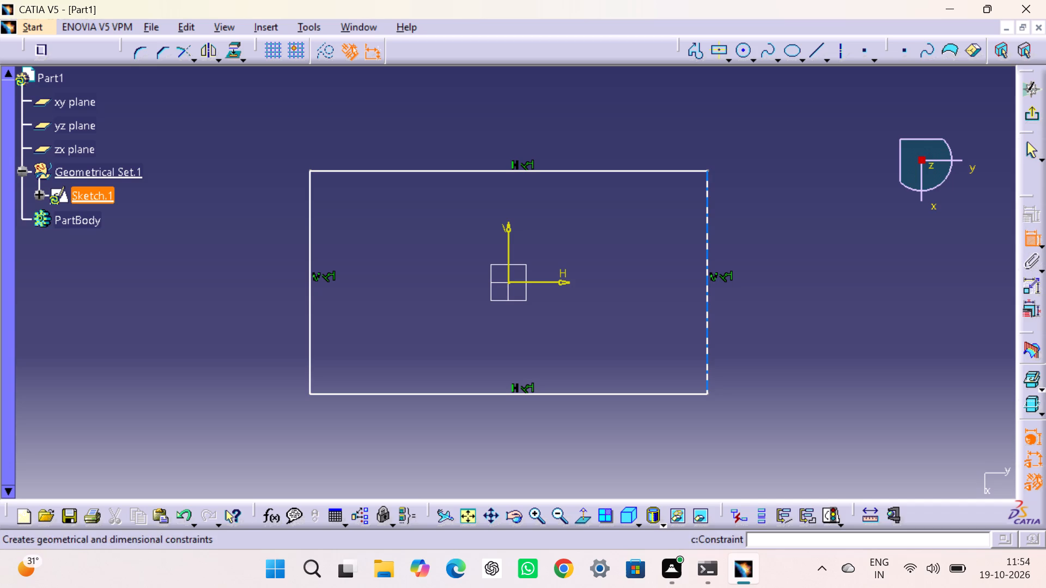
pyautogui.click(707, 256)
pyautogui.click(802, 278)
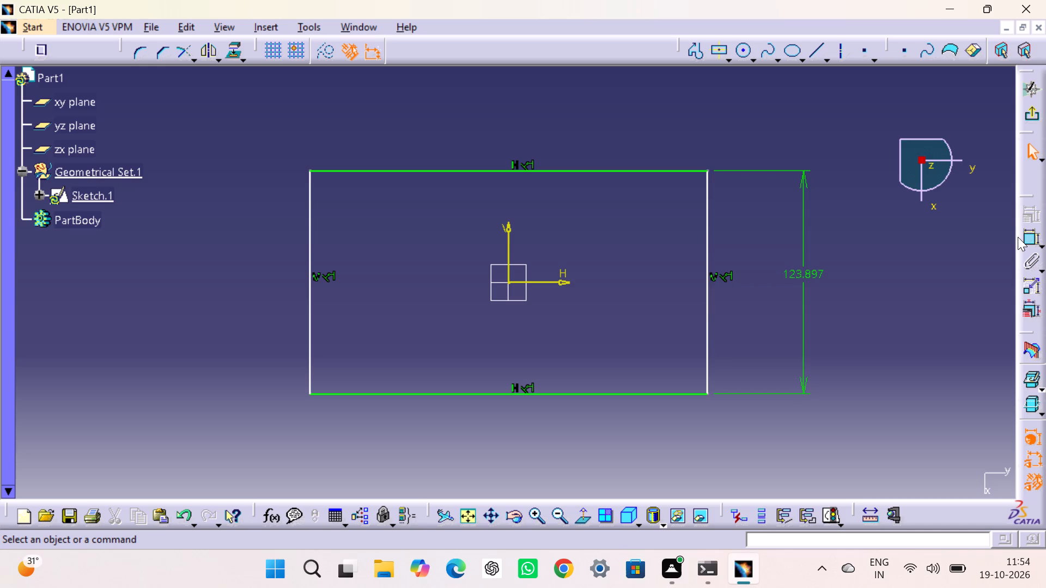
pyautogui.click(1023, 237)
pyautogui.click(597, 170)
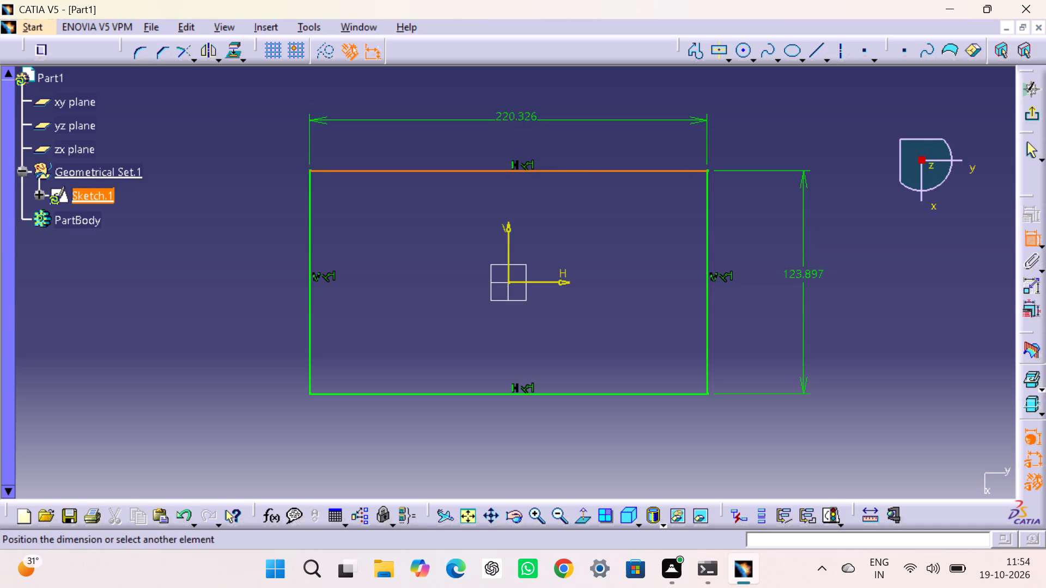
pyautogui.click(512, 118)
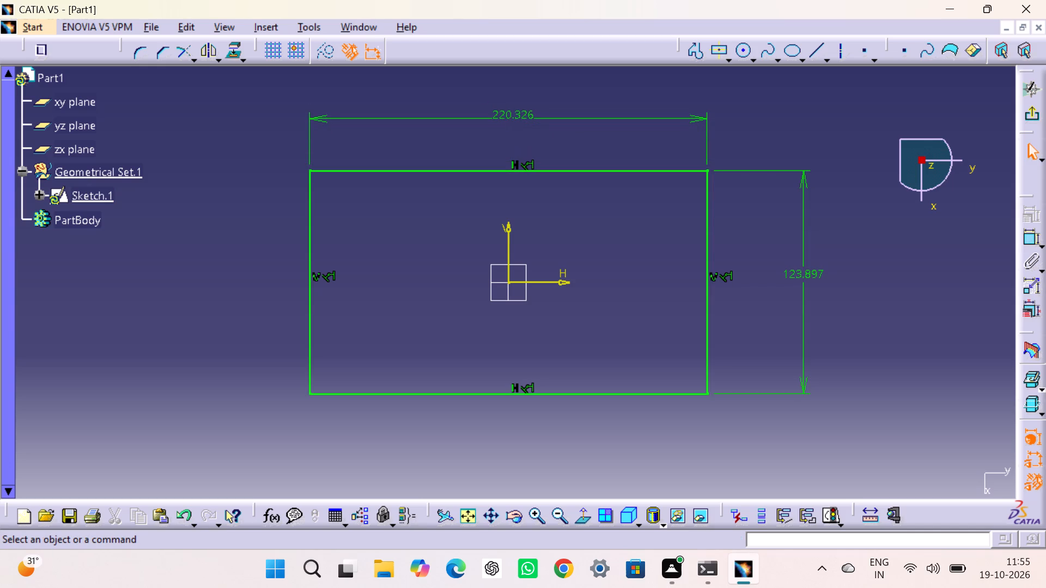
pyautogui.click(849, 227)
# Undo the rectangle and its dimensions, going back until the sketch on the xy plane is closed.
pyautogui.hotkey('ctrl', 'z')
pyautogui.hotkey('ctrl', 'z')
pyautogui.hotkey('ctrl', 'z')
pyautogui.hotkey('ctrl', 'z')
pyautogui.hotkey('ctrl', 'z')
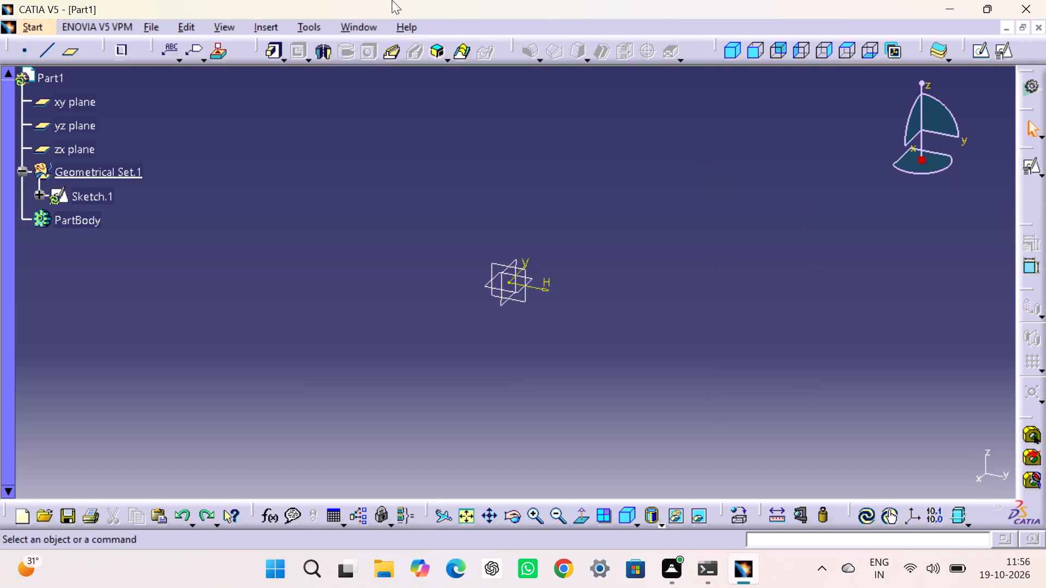
# Start a new sketch on the yz plane.
pyautogui.click(495, 263)
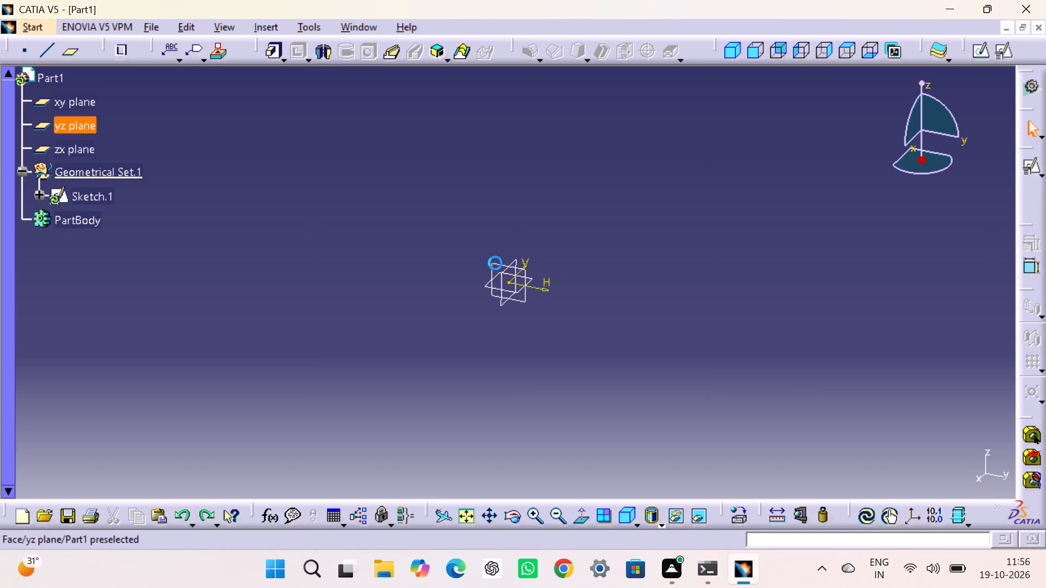
pyautogui.click(985, 55)
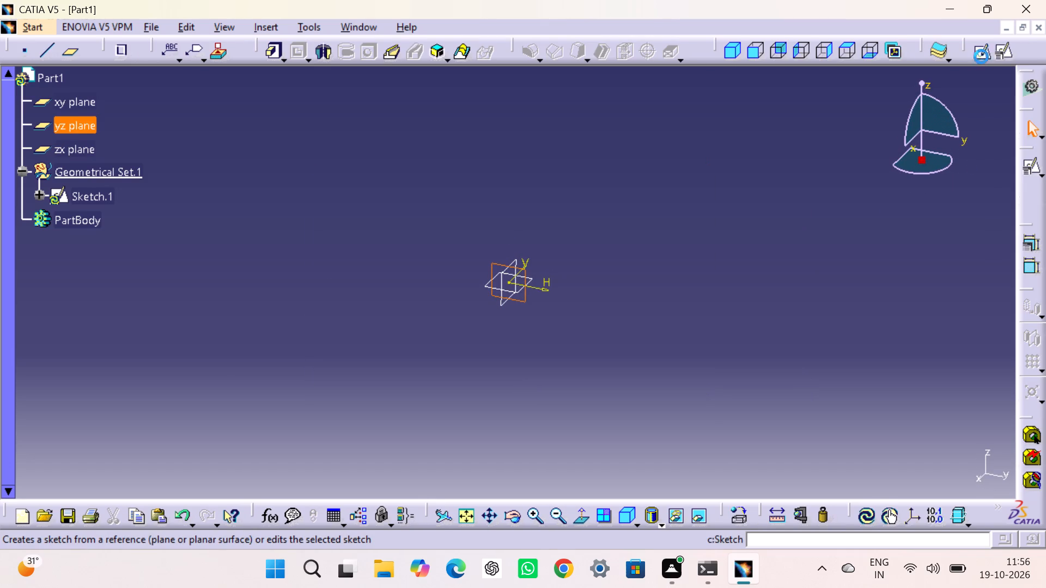
pyautogui.click(677, 198)
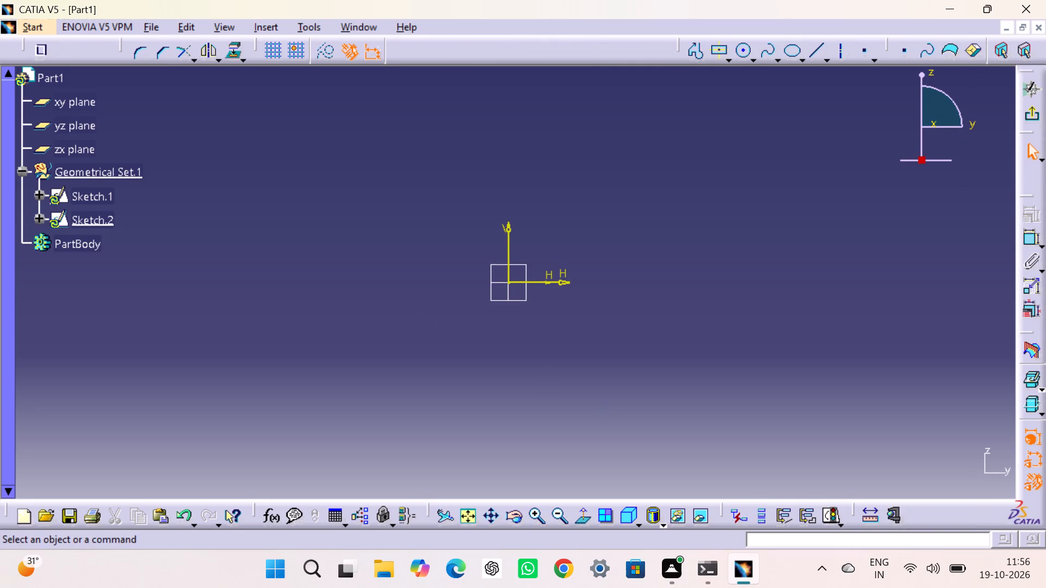
# Sketch a closed stepped profile from the origin: about 18 mm up, 118 across, 44 up, 21 across, 54 down, 19 across, 8 down and back.
pyautogui.click(696, 55)
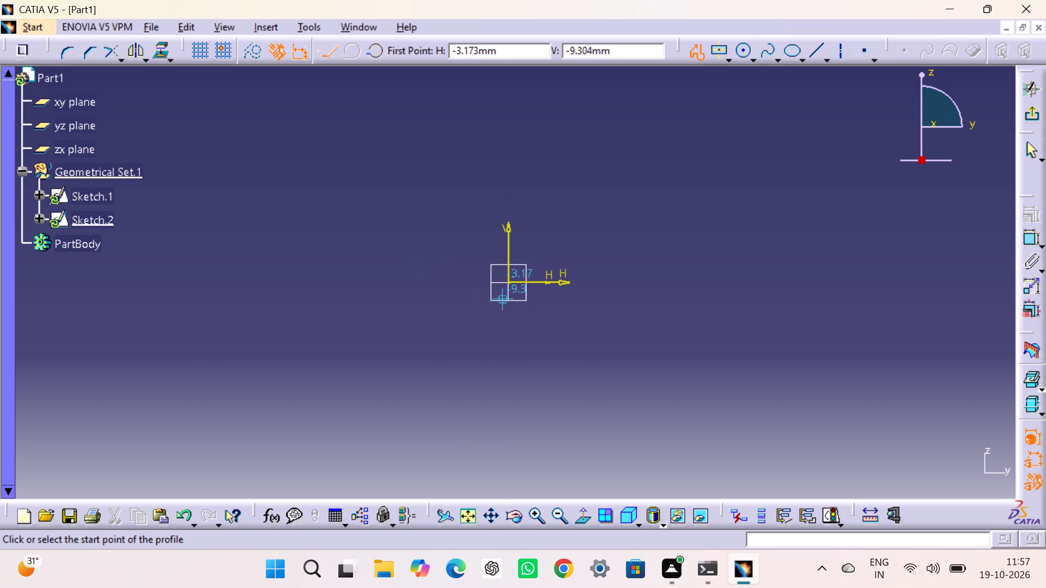
pyautogui.click(510, 283)
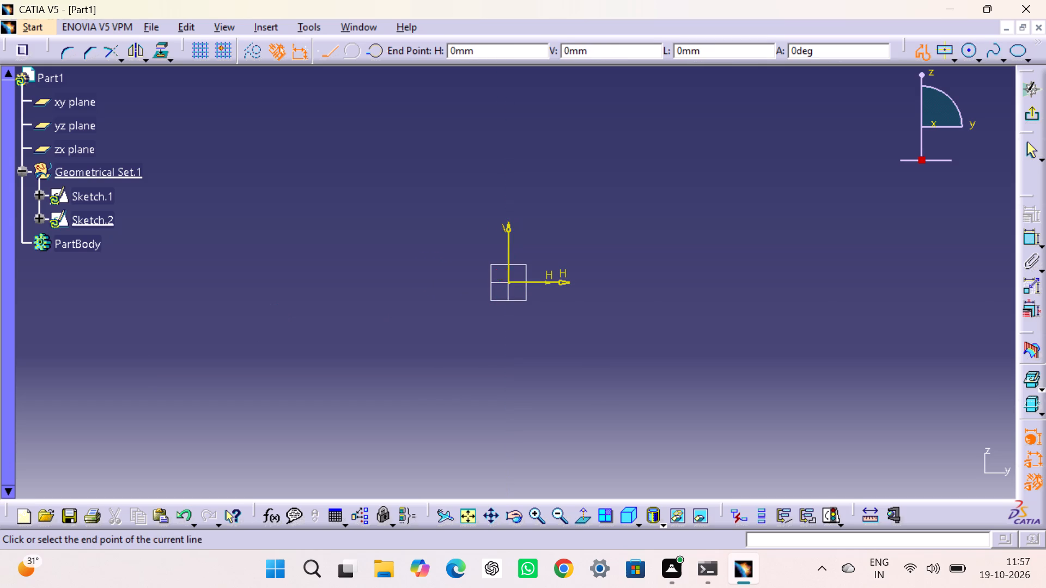
pyautogui.click(509, 249)
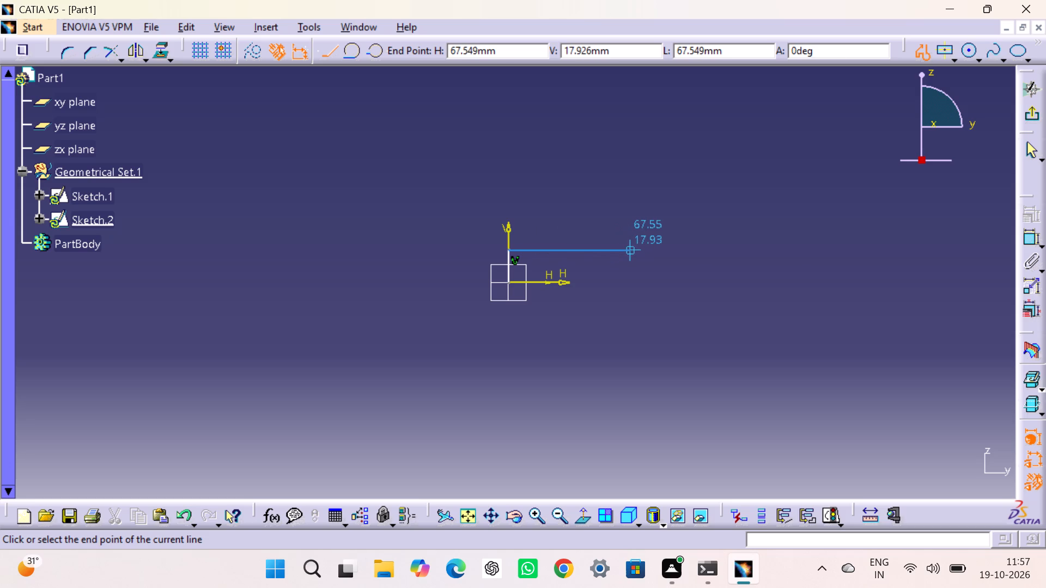
pyautogui.click(723, 253)
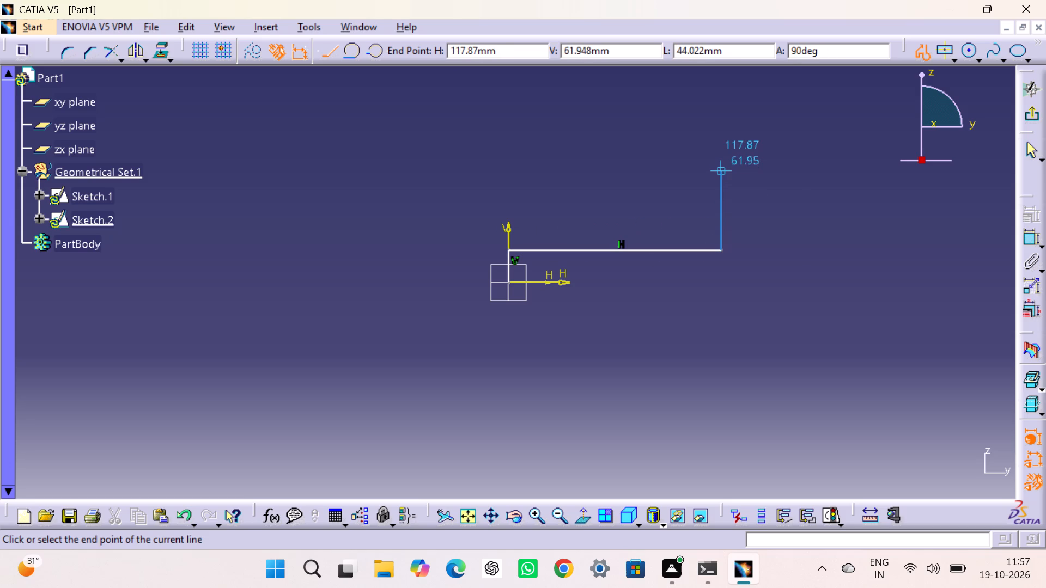
pyautogui.click(721, 169)
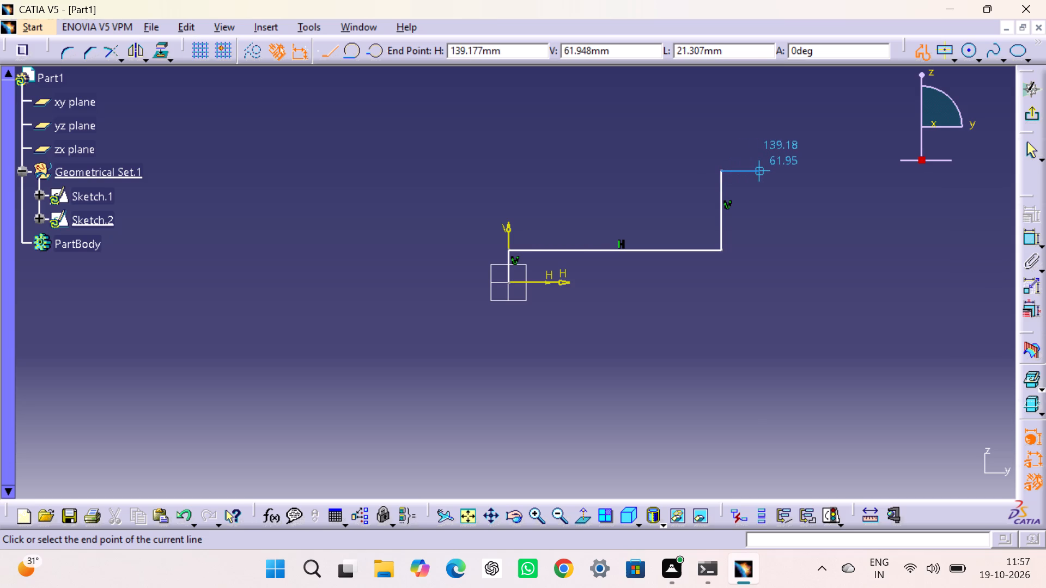
pyautogui.click(759, 170)
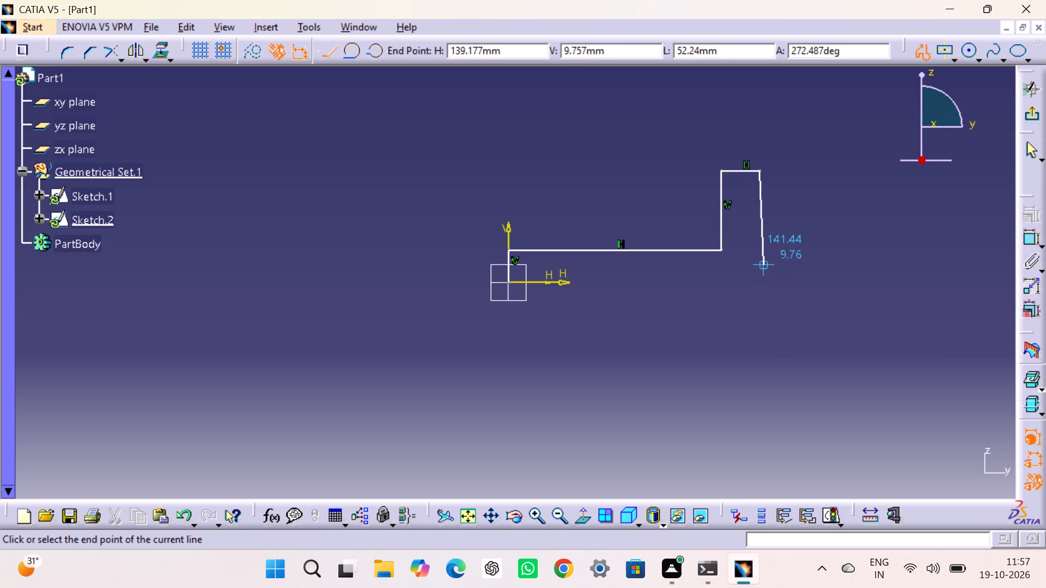
pyautogui.click(758, 267)
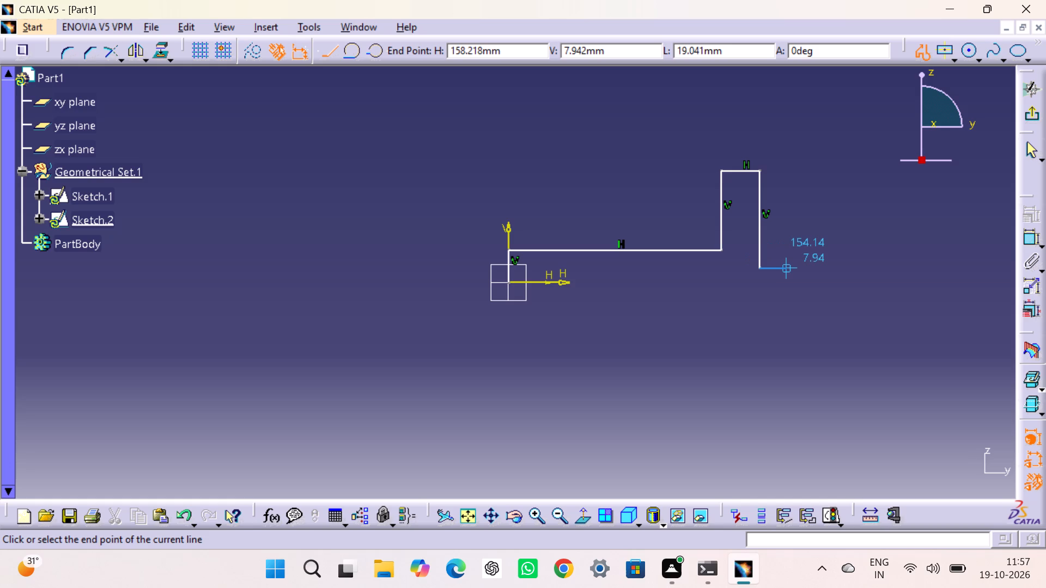
pyautogui.click(795, 266)
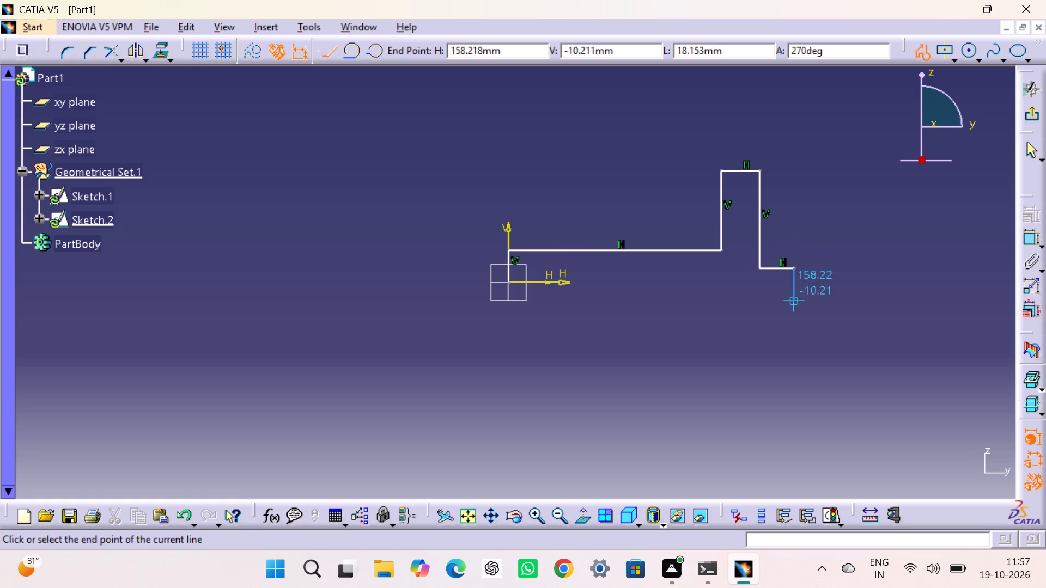
pyautogui.click(793, 284)
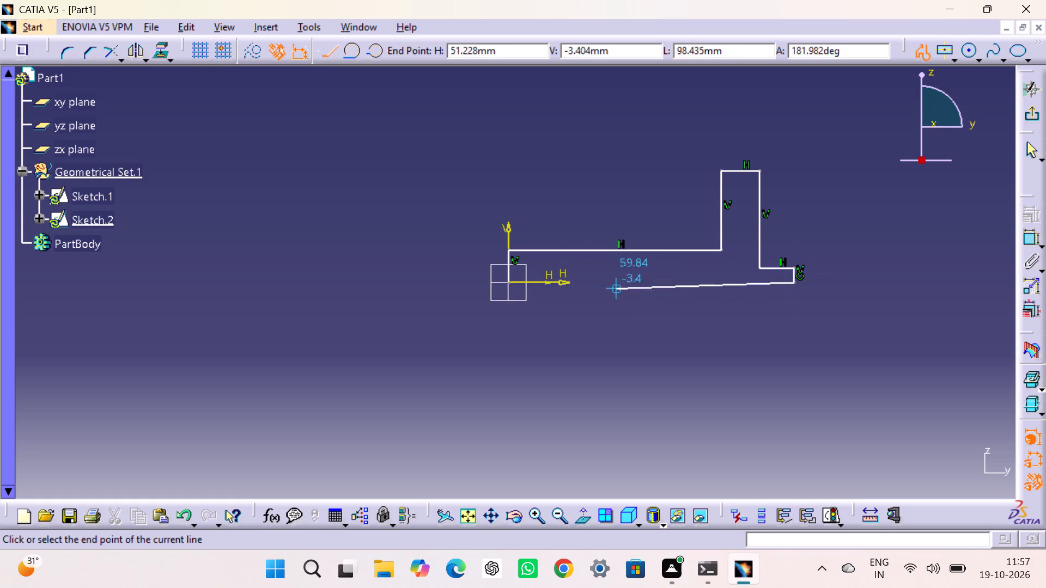
pyautogui.click(507, 282)
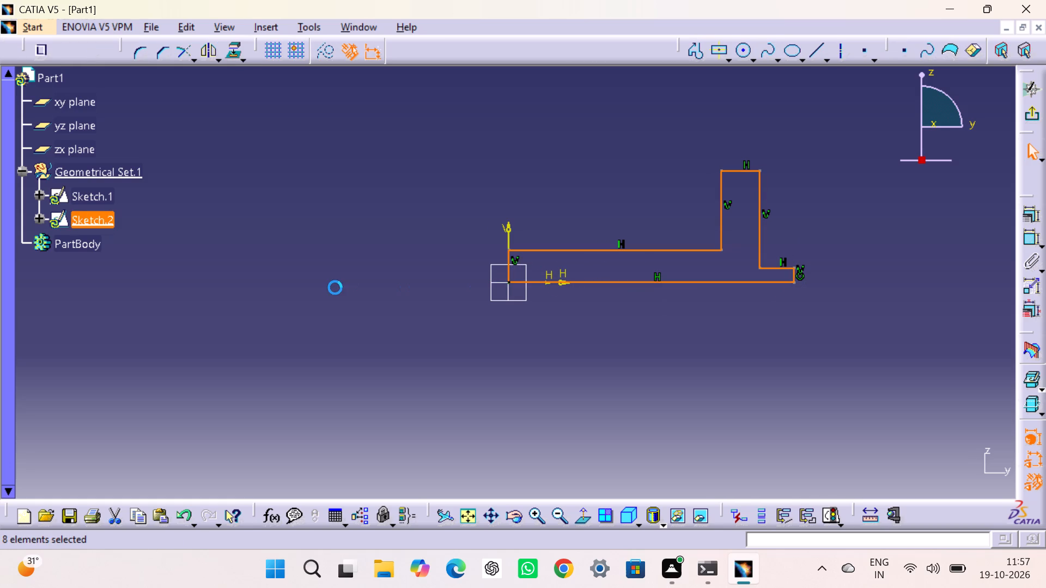
pyautogui.click(342, 279)
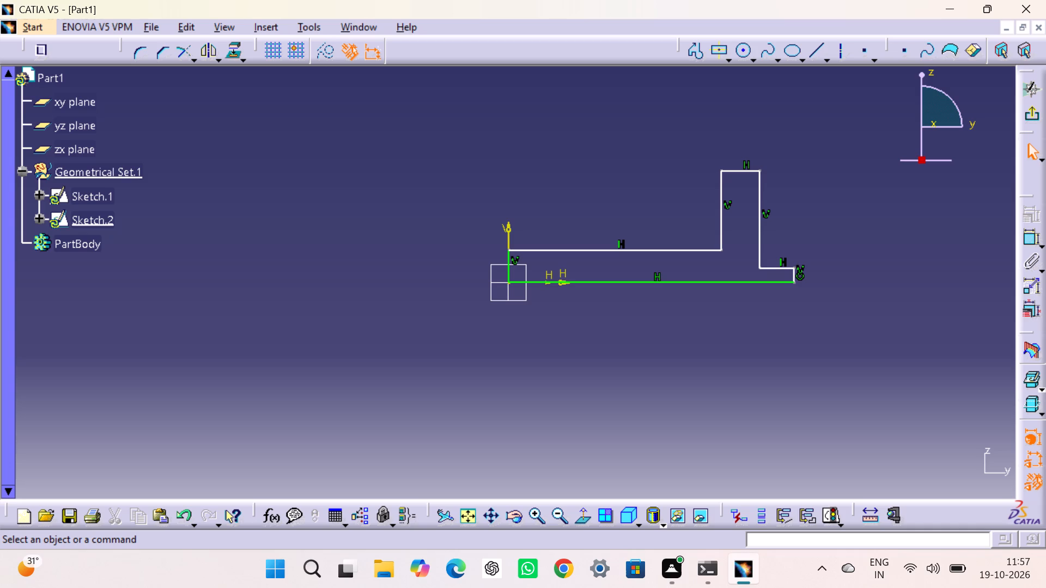
# Dimension the profile's short vertical edge at the origin.
pyautogui.doubleClick(1032, 234)
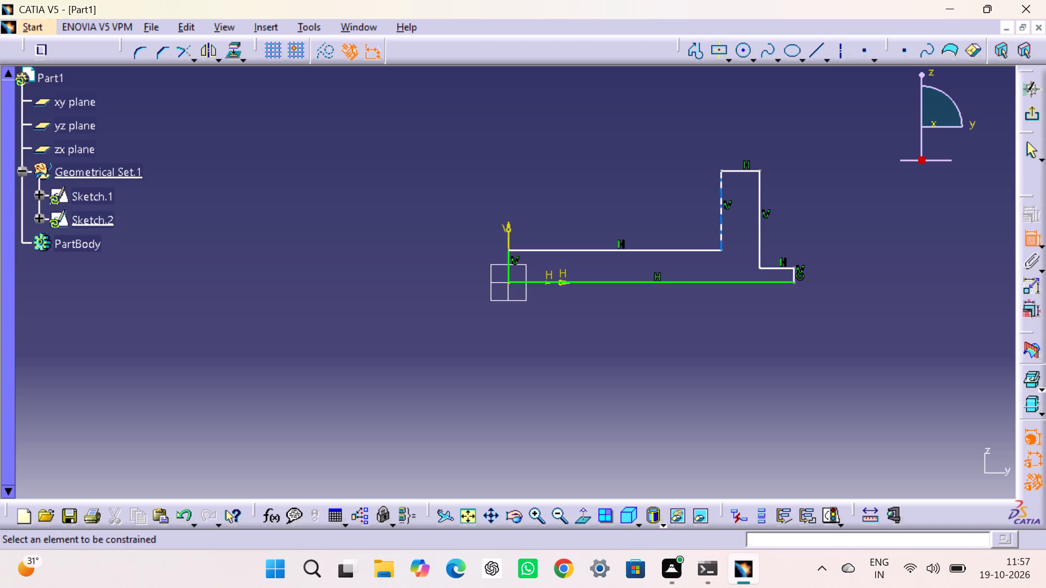
pyautogui.click(509, 264)
pyautogui.click(457, 264)
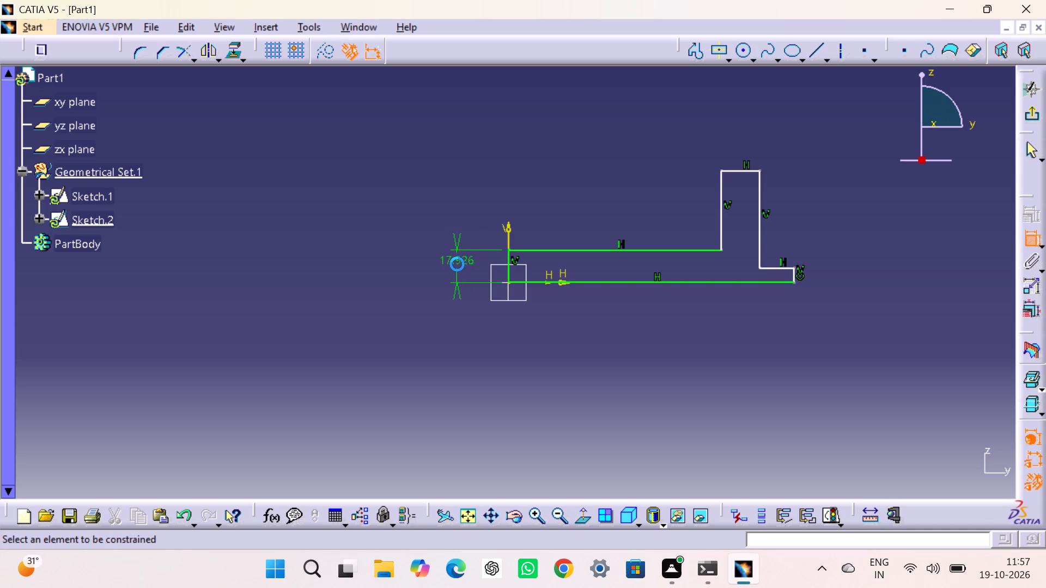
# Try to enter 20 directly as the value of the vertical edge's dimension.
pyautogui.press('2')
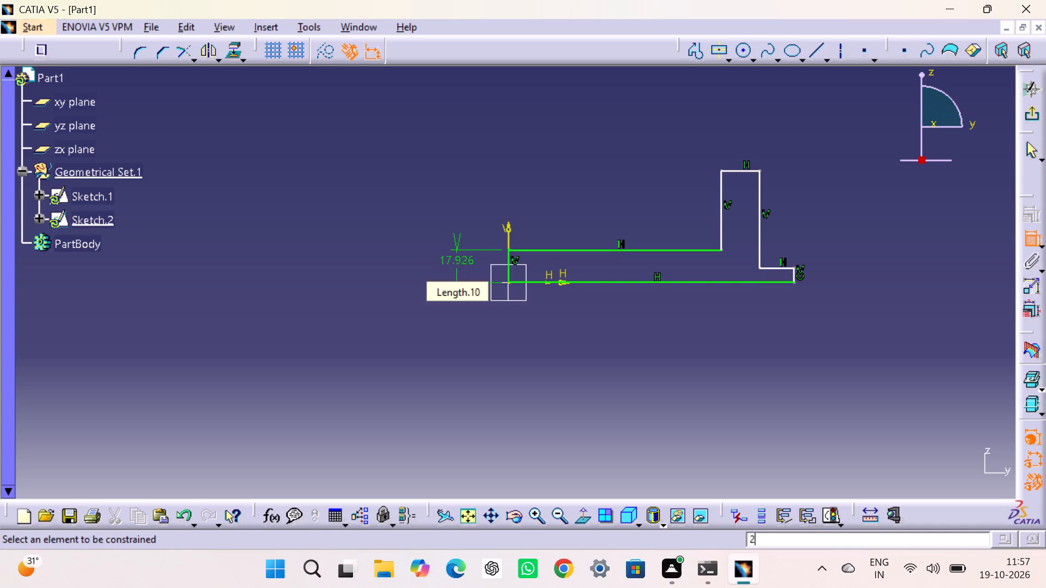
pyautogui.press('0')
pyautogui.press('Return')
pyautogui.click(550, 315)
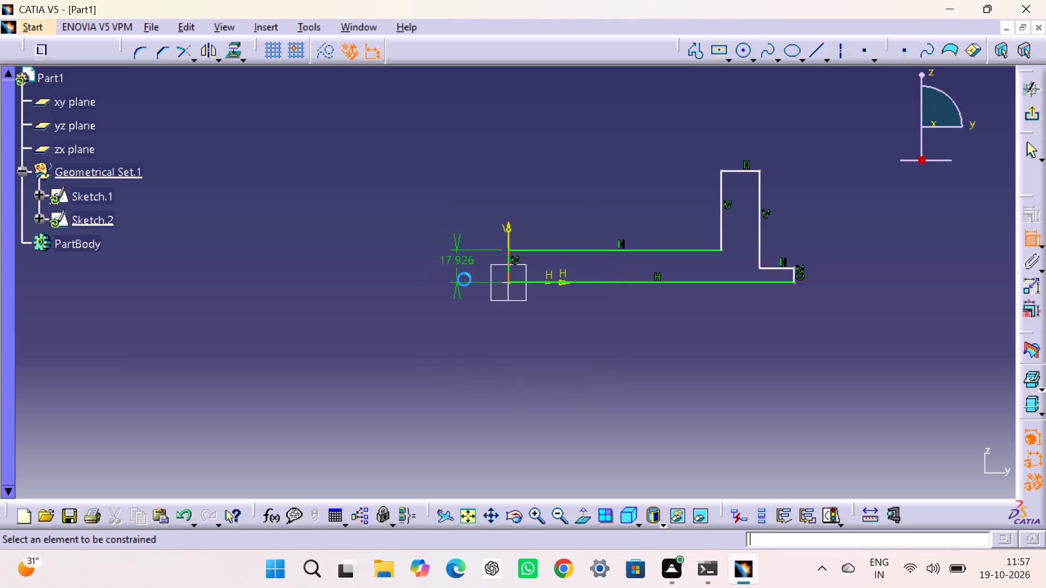
# Set the dimension of the vertical edge at the origin to 20 mm.
pyautogui.doubleClick(461, 262)
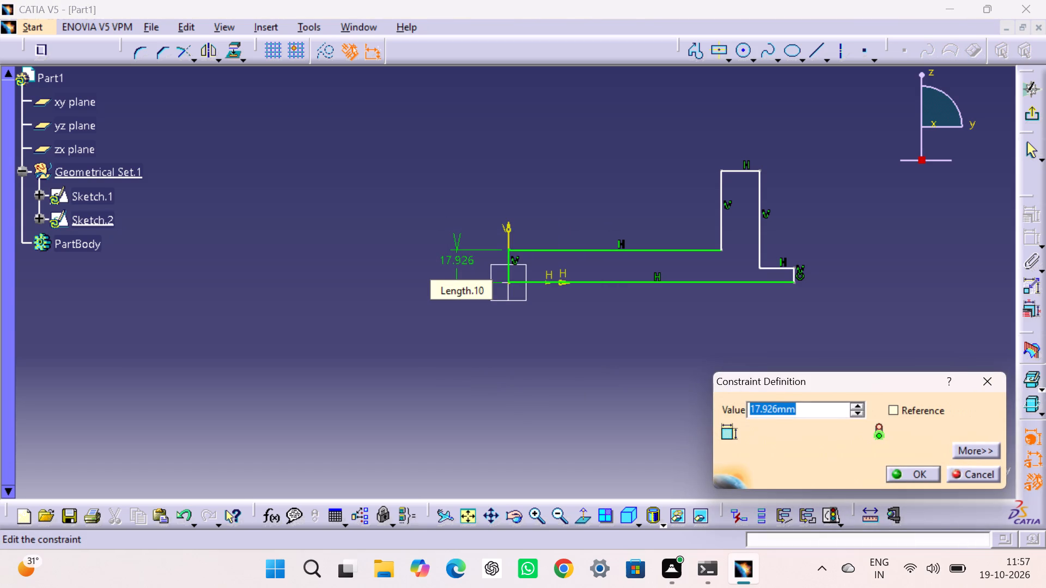
pyautogui.write('20')
pyautogui.press('Return')
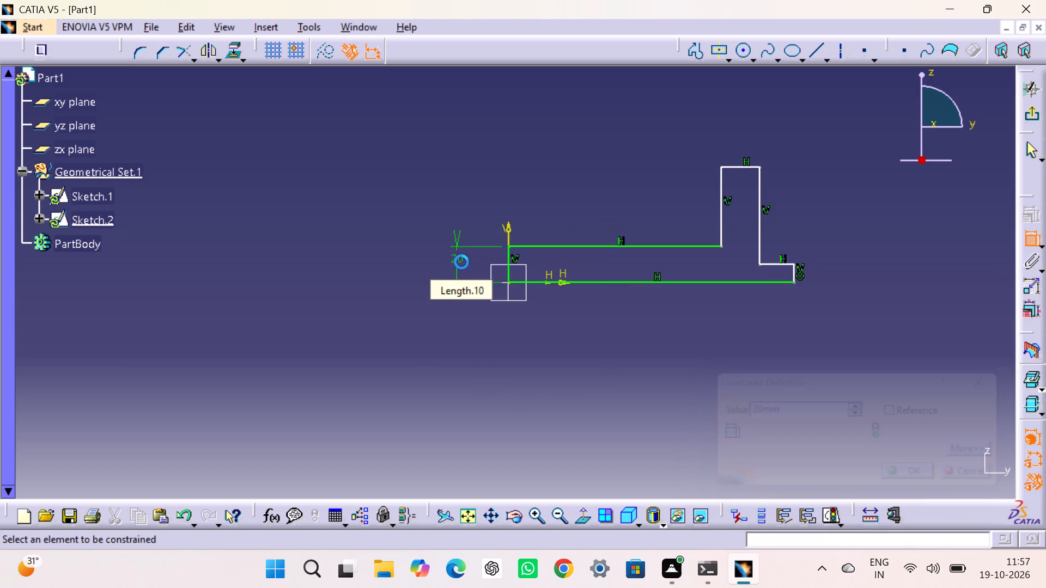
# Dimension the short vertical edge at the profile's far end from the origin and set it to 15 mm.
pyautogui.click(795, 269)
pyautogui.click(830, 277)
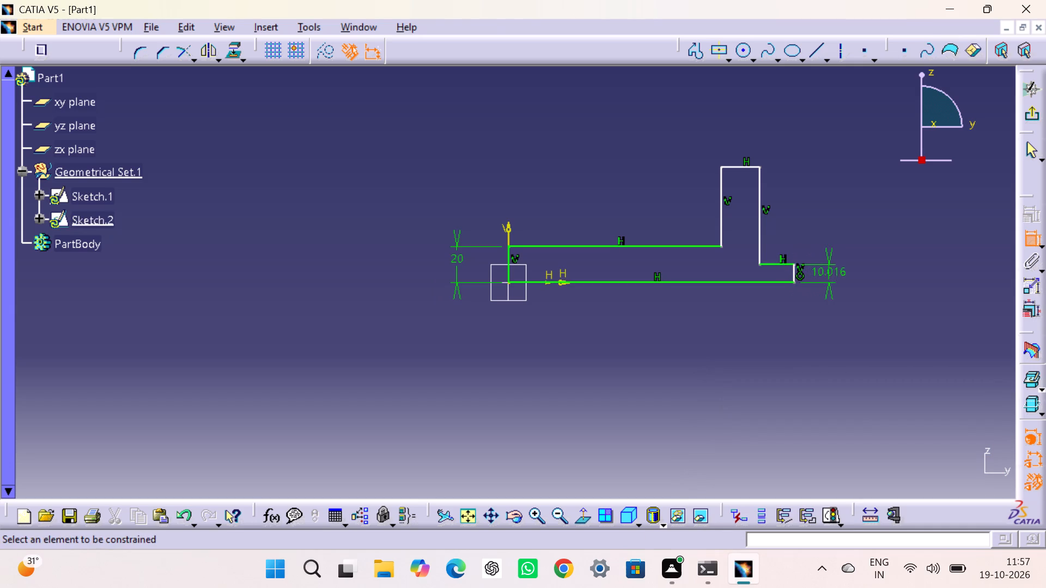
pyautogui.doubleClick(832, 273)
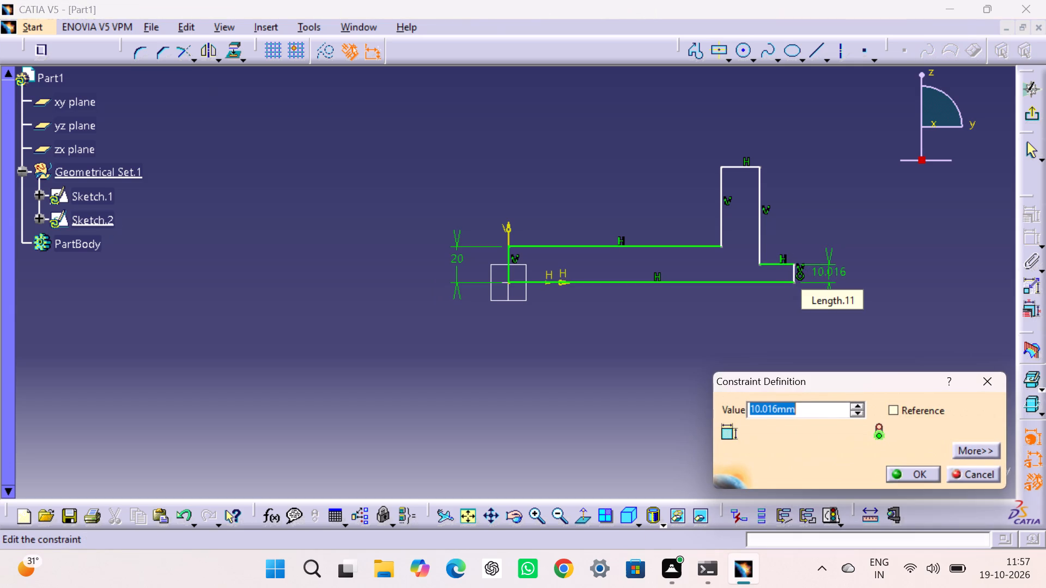
pyautogui.press('1')
pyautogui.press('5')
pyautogui.press('Return')
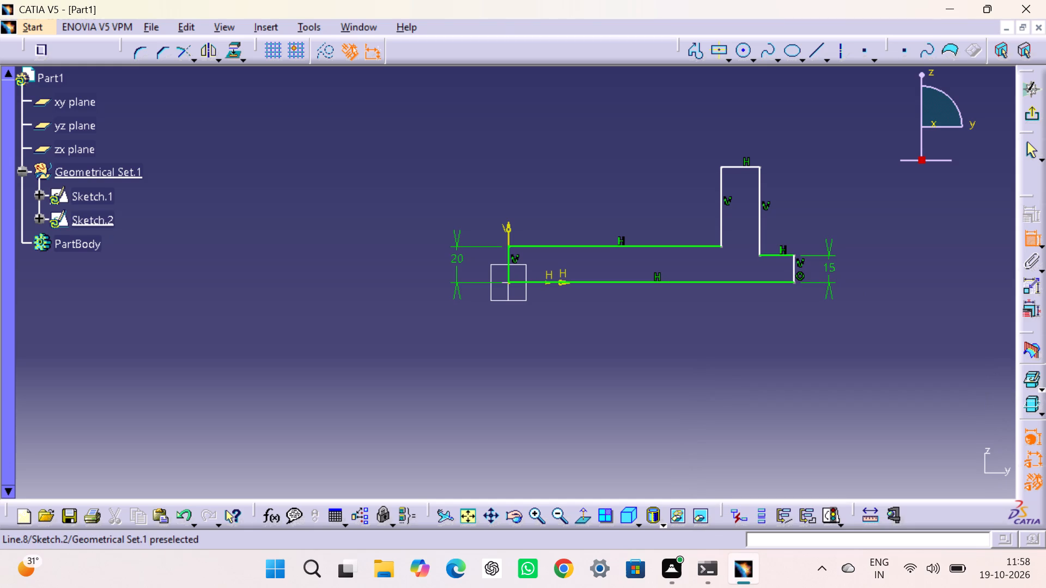
# Dimension the vertical distance between the low step's horizontal edge and the profile's top edge, and set it to 70 mm.
pyautogui.click(774, 255)
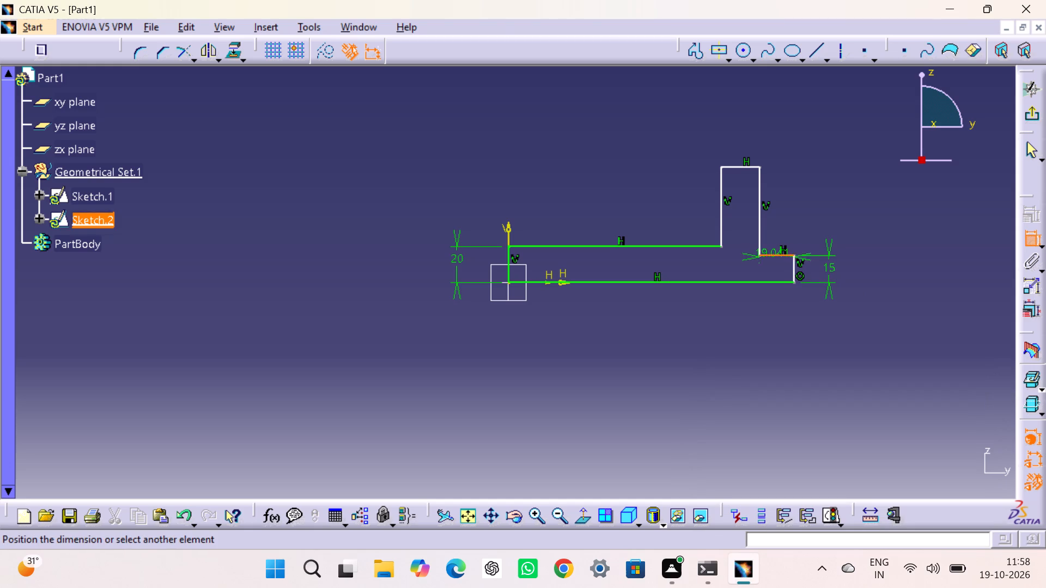
pyautogui.click(745, 168)
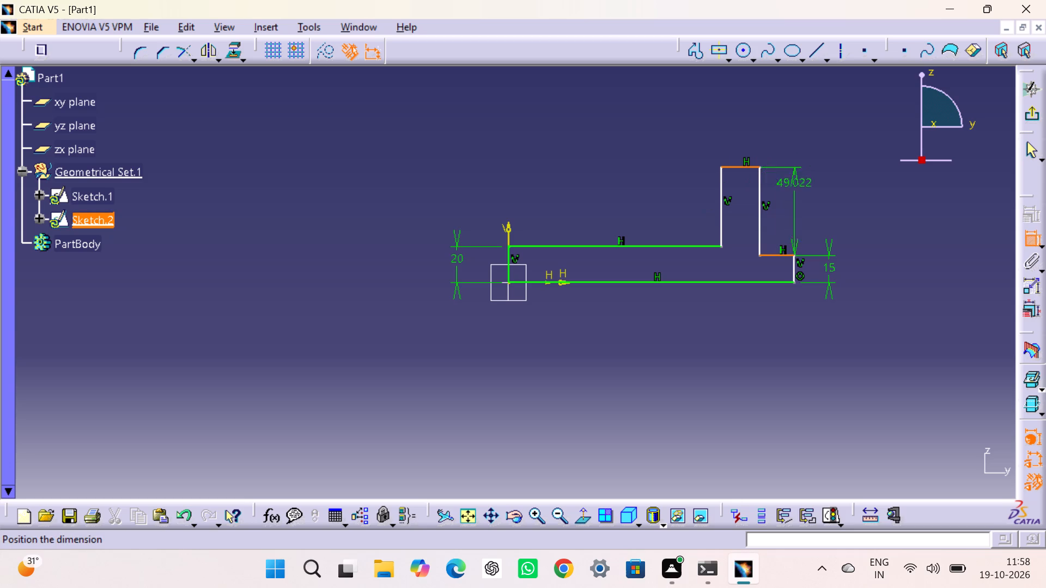
pyautogui.click(830, 195)
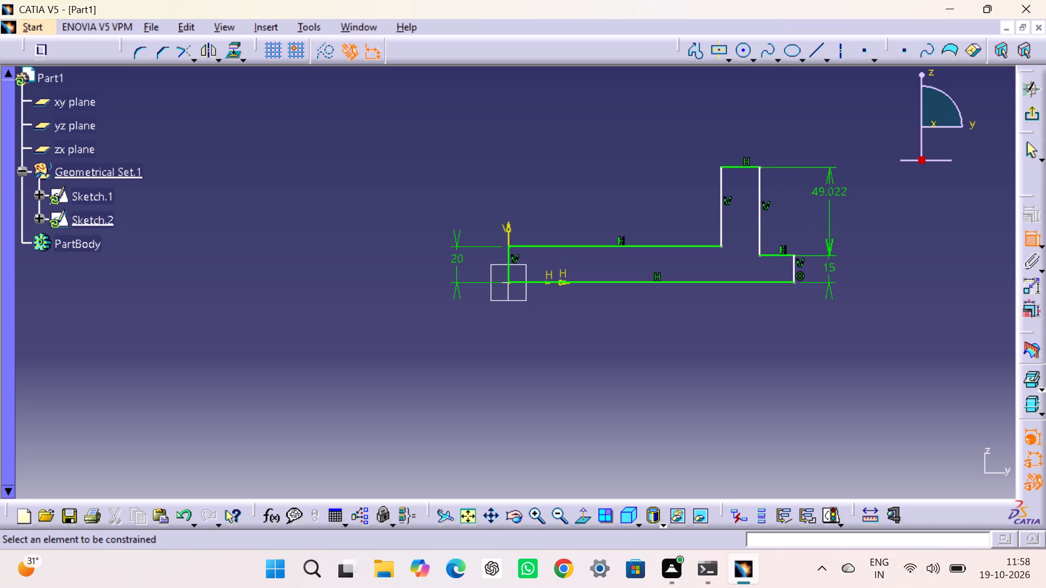
pyautogui.click(830, 190)
pyautogui.click(830, 190)
pyautogui.write('70')
pyautogui.press('Return')
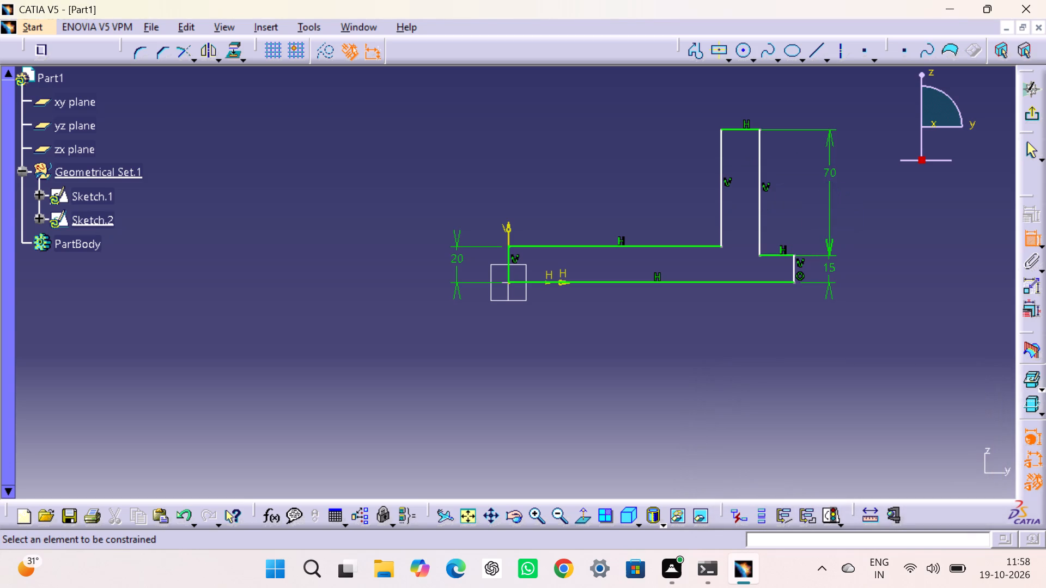
# Dimension the overall horizontal distance between the profile's two outer vertical edges, placed below the profile, and open its value for editing.
pyautogui.click(510, 259)
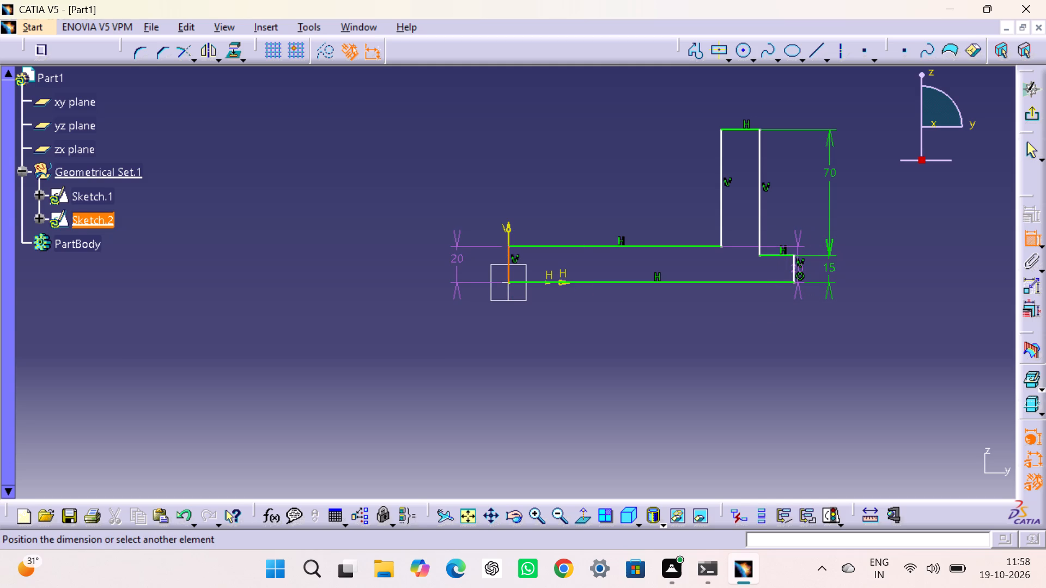
pyautogui.moveTo(795, 268); pyautogui.dragTo(787, 273)
pyautogui.click(688, 330)
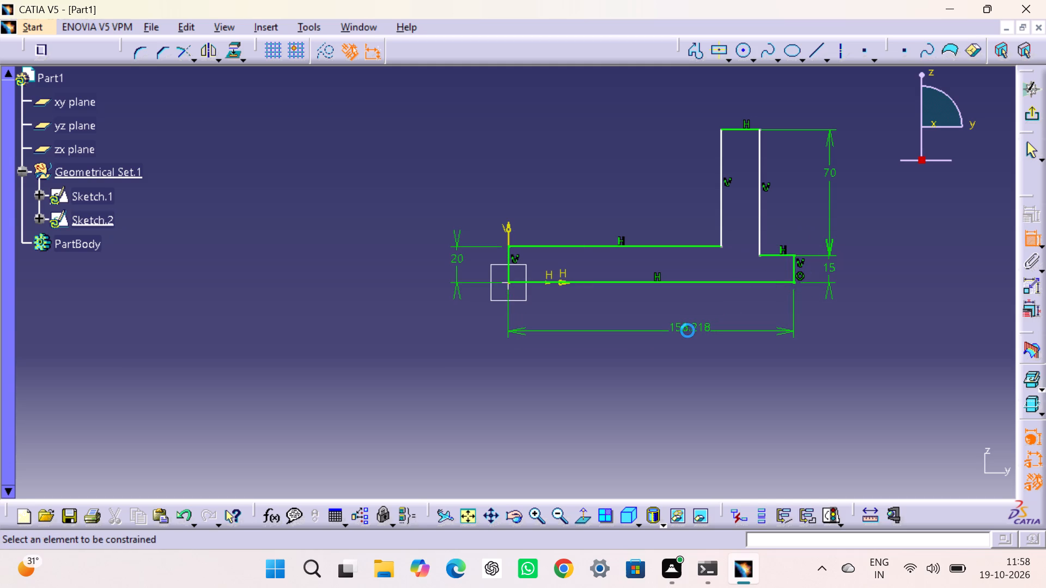
pyautogui.doubleClick(688, 332)
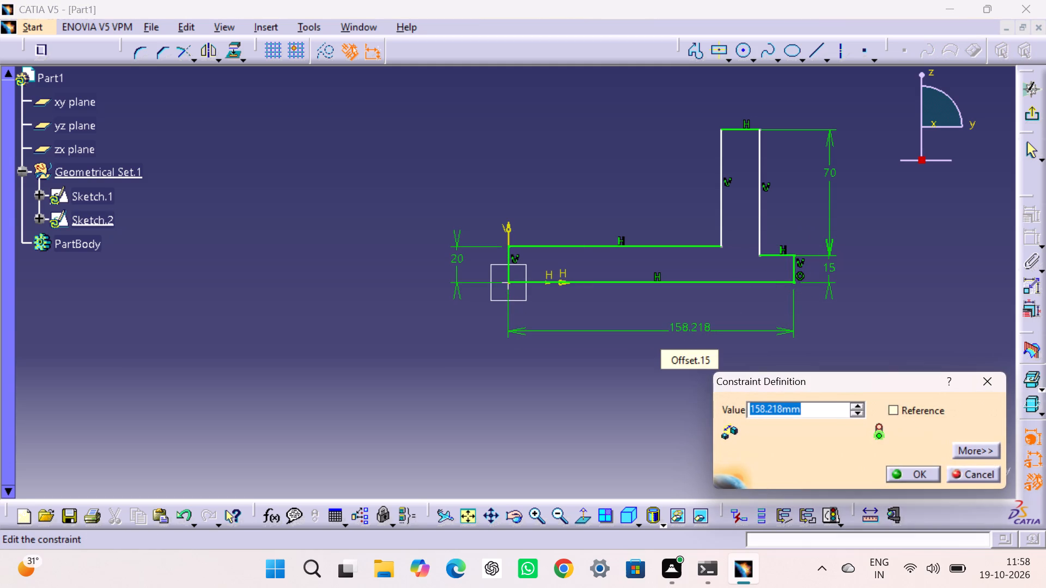
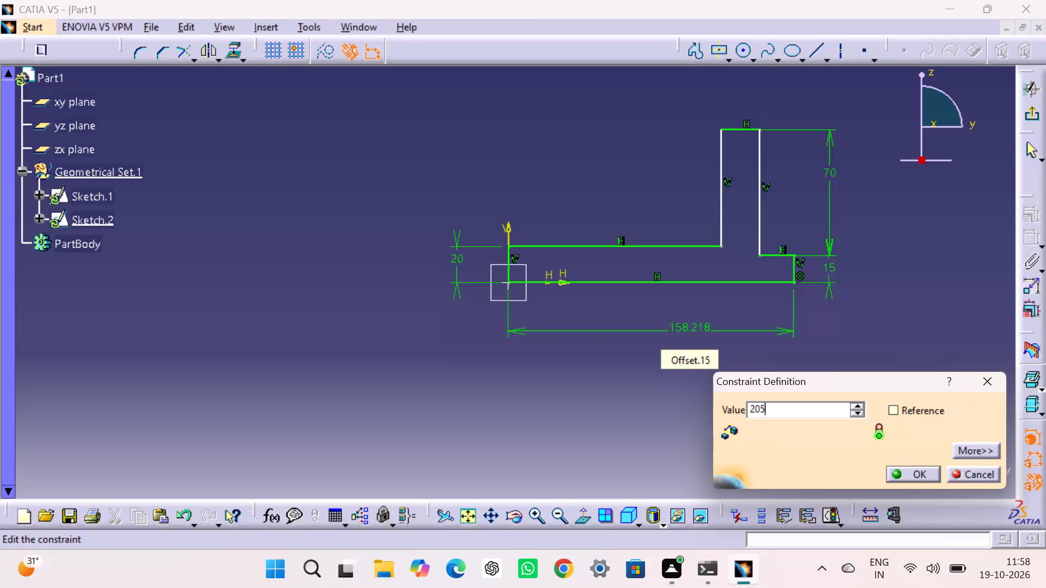
# Set the profile's overall horizontal dimension to 205 mm.
pyautogui.press('Return')
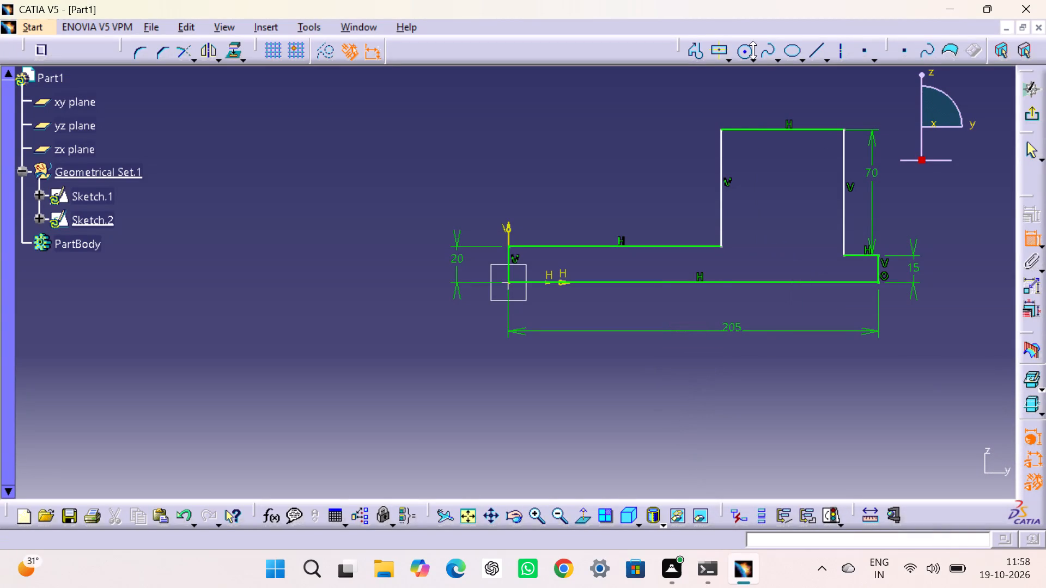
# Dimension the upright's top horizontal edge, placed above the profile, and set it to 20 mm.
pyautogui.moveTo(739, 130); pyautogui.dragTo(741, 117)
pyautogui.click(760, 94)
pyautogui.doubleClick(762, 94)
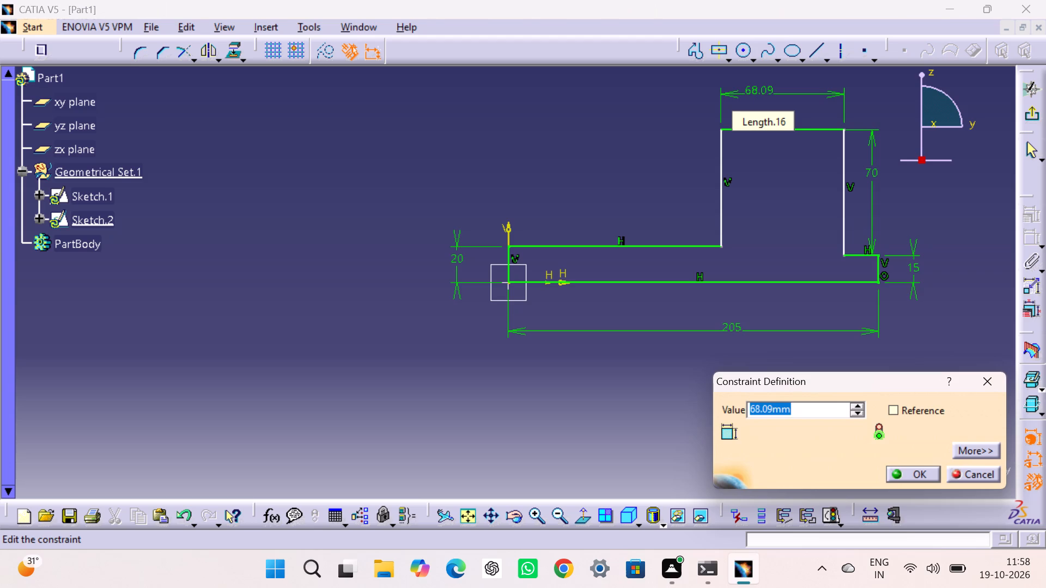
pyautogui.write('20')
pyautogui.press('Return')
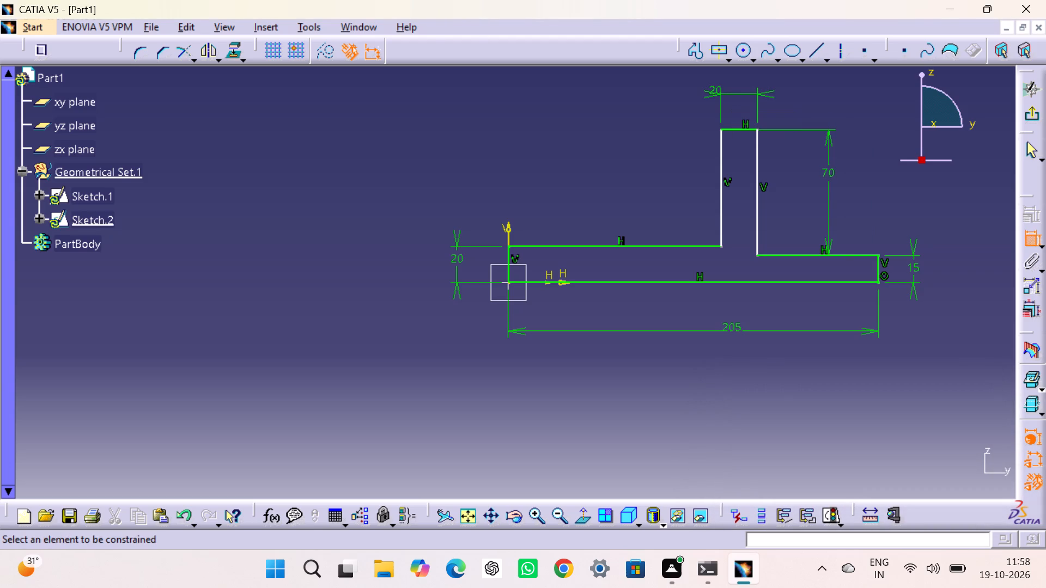
# Dimension the horizontal distance from the upright's outer vertical edge to the profile's short end edge, set it to 25 mm, and exit the sketch.
pyautogui.click(757, 205)
pyautogui.click(879, 261)
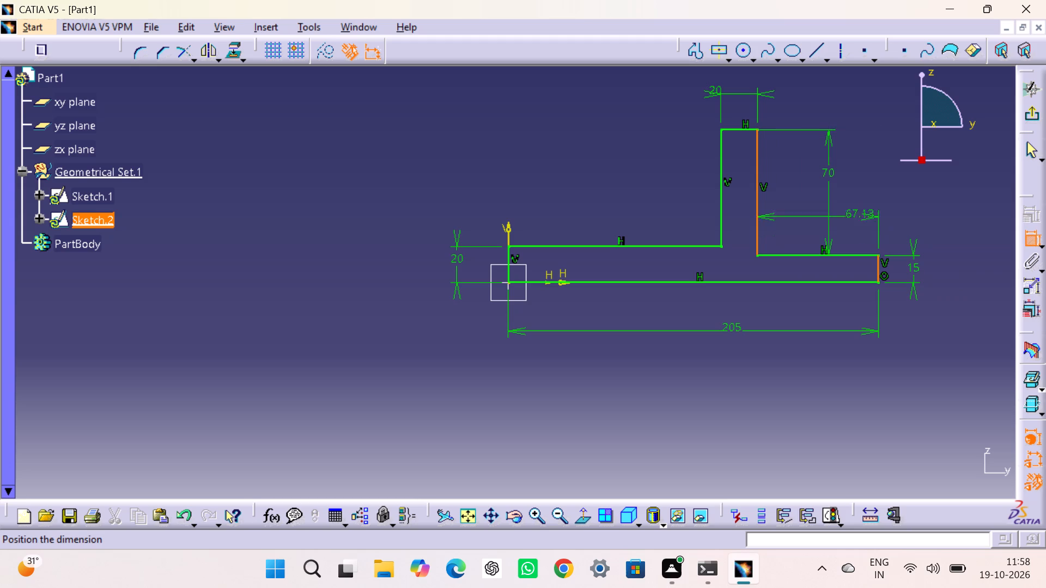
pyautogui.click(823, 118)
pyautogui.doubleClick(822, 114)
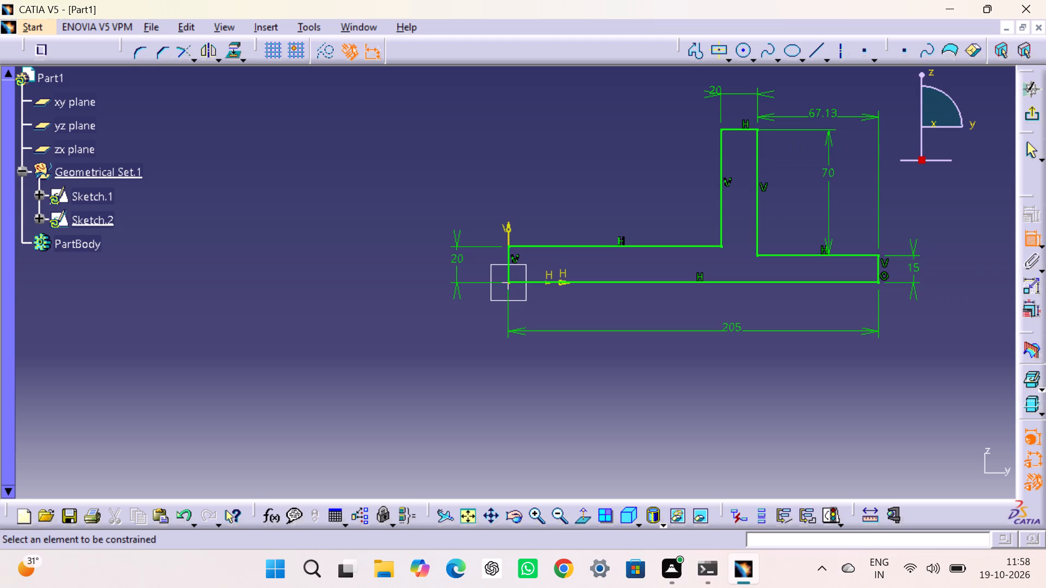
pyautogui.write('25')
pyautogui.press('Return')
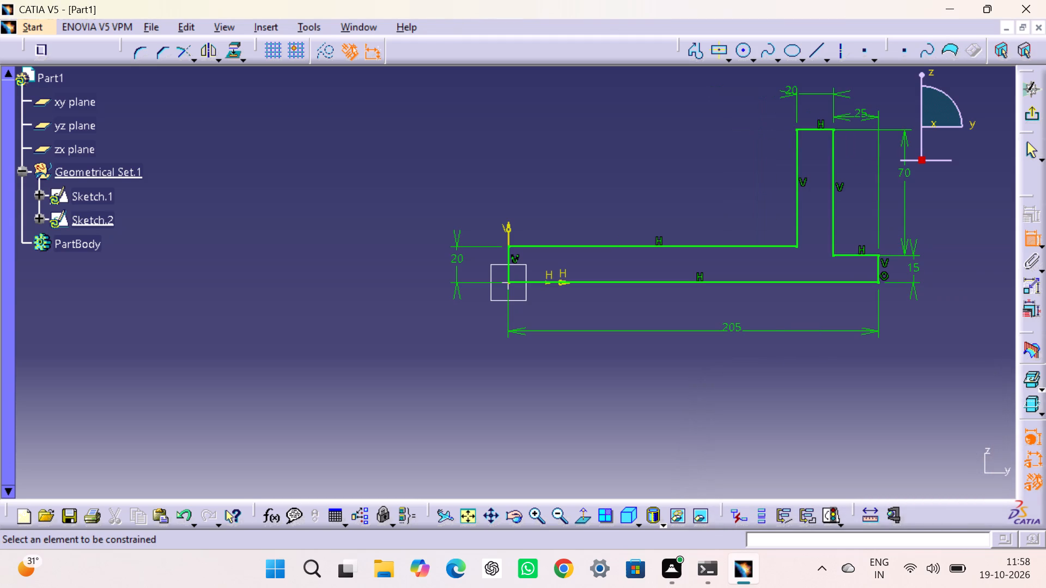
pyautogui.click(688, 175)
pyautogui.click(1033, 116)
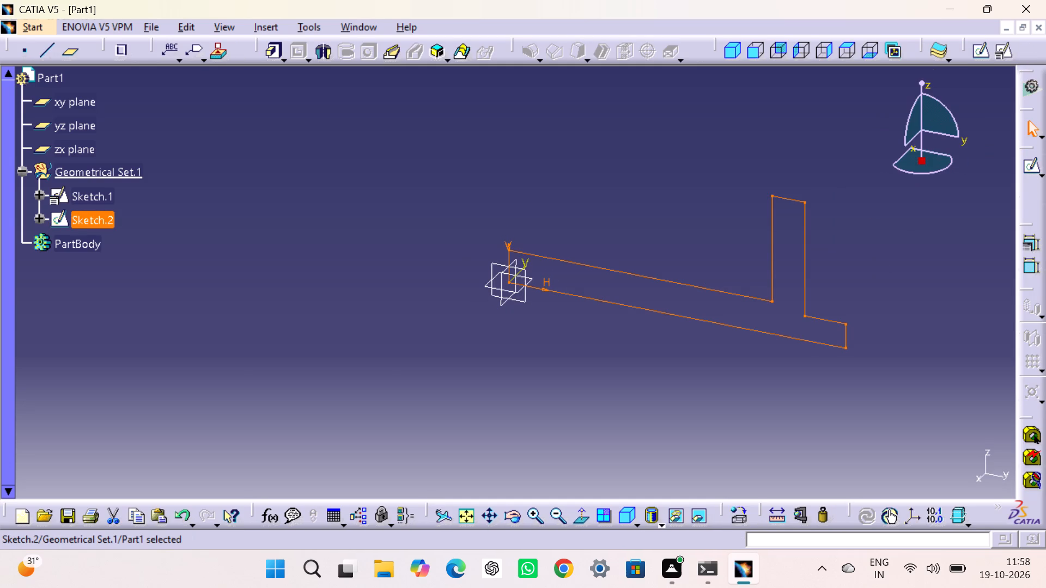
# Pad the stepped profile Sketch.2 with a length of 50 mm and mirrored extent.
pyautogui.click(271, 48)
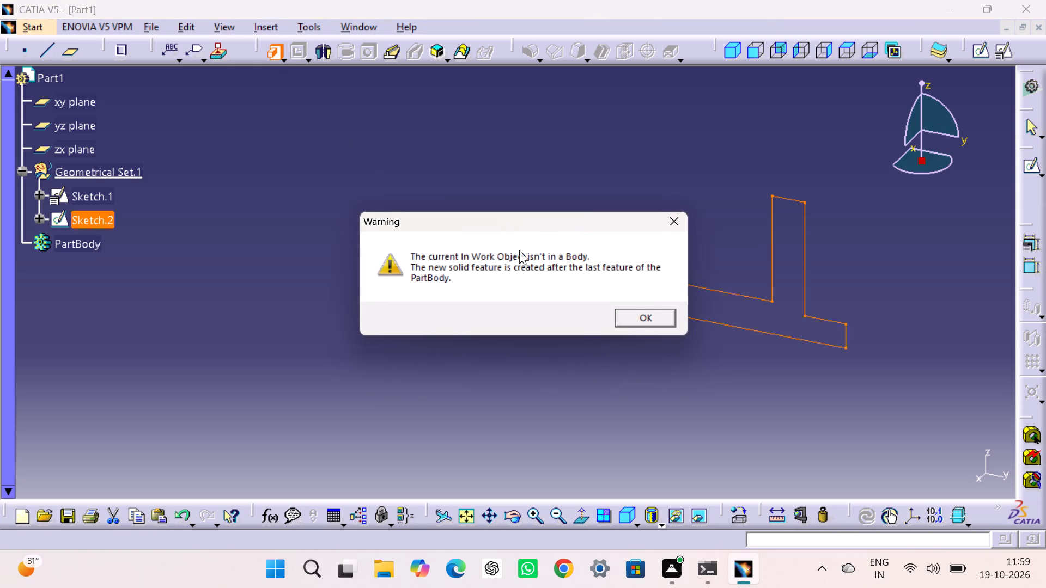
pyautogui.click(630, 327)
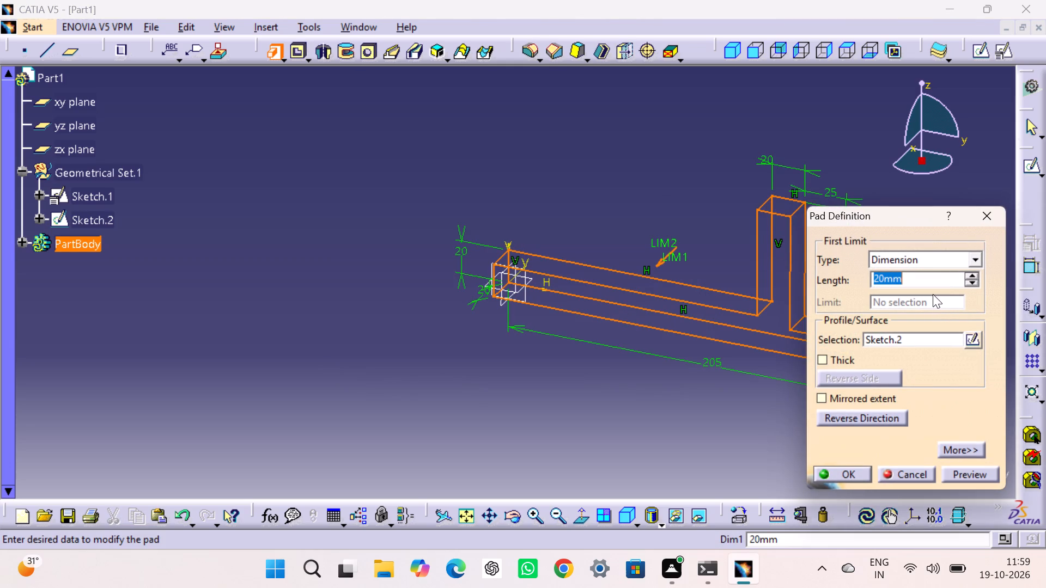
pyautogui.write('50')
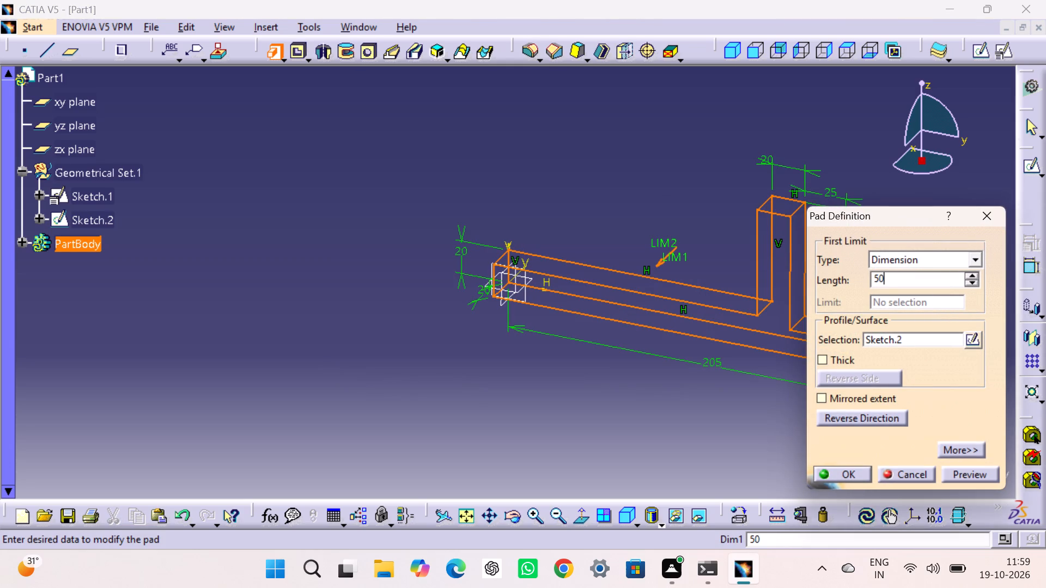
pyautogui.click(821, 395)
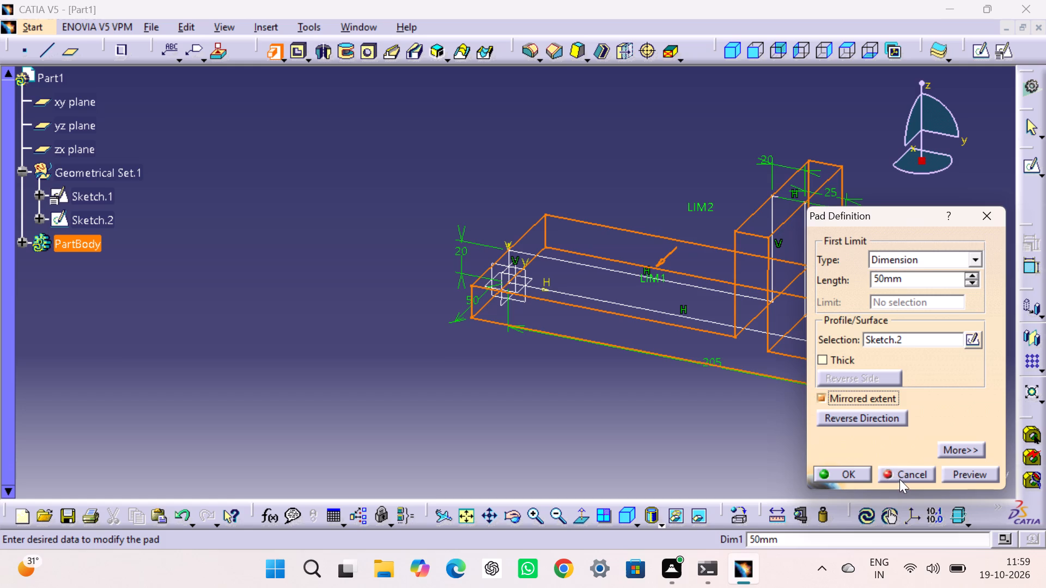
pyautogui.click(977, 471)
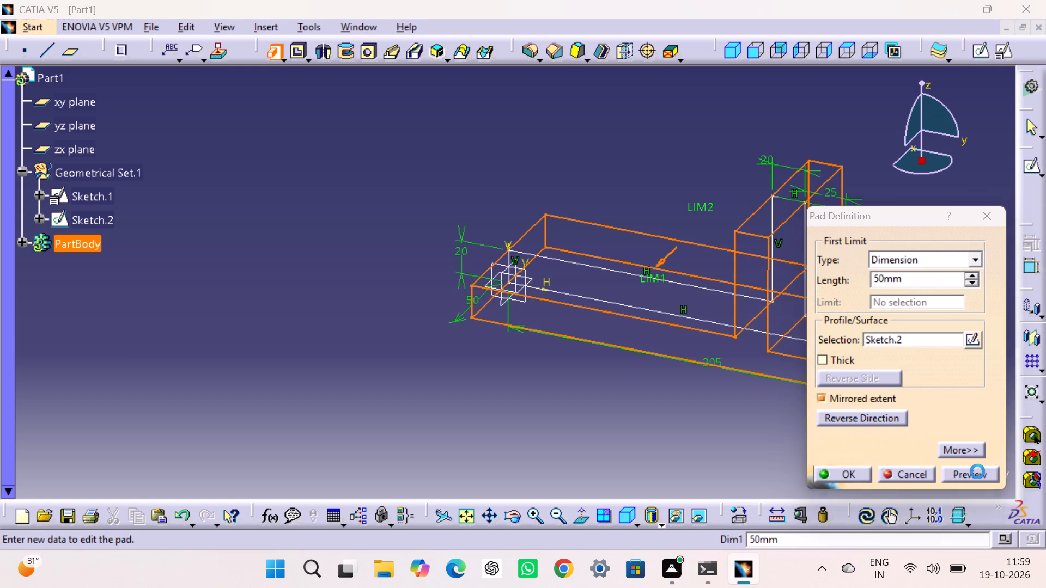
pyautogui.moveTo(678, 389); pyautogui.dragTo(692, 412, button='middle')
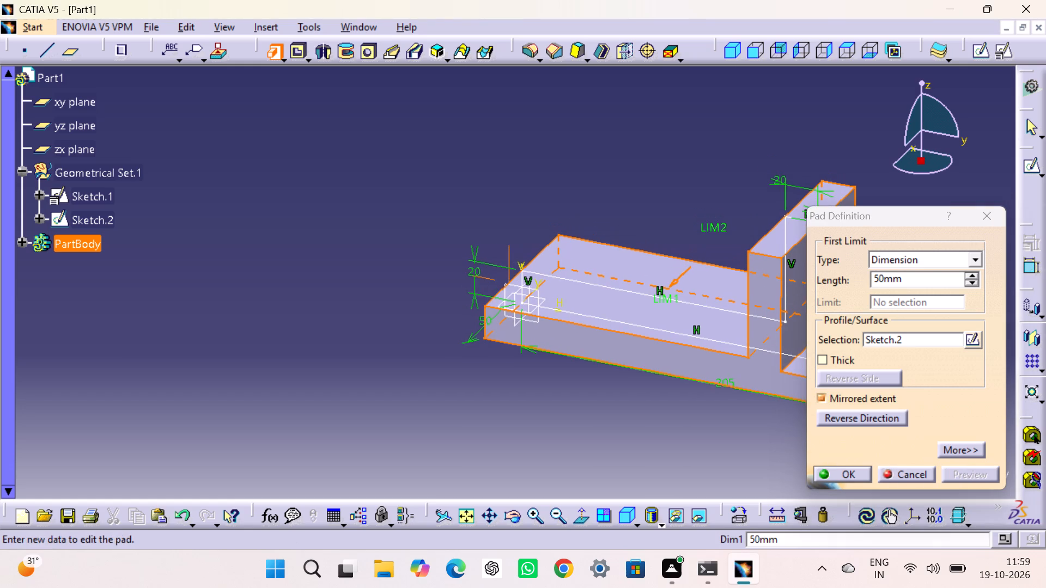
pyautogui.moveTo(692, 412); pyautogui.dragTo(696, 364, button='middle')
pyautogui.moveTo(681, 377); pyautogui.dragTo(698, 367, button='right')
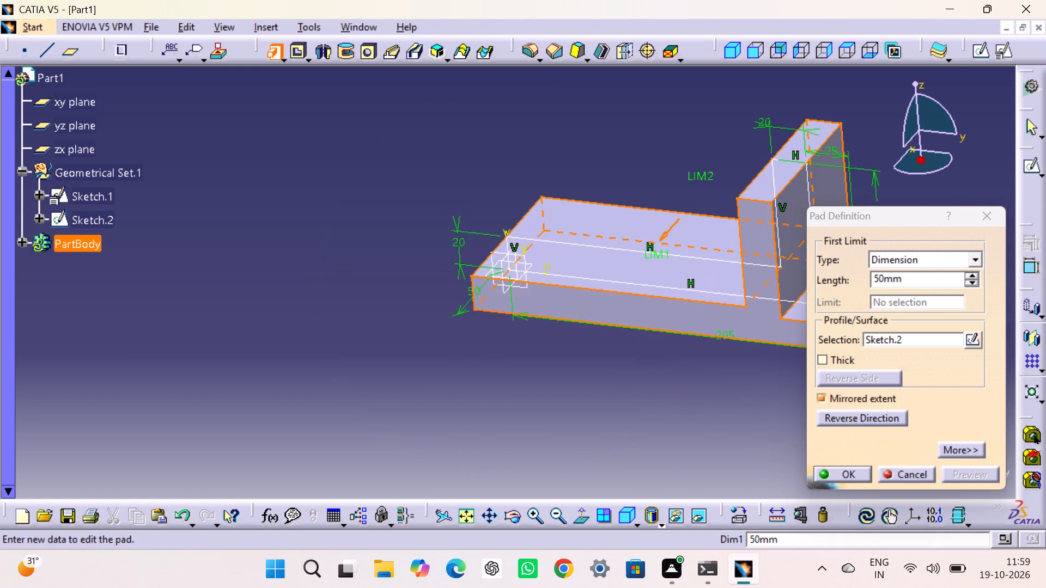
pyautogui.moveTo(542, 329); pyautogui.dragTo(544, 387, button='middle')
pyautogui.moveTo(542, 329); pyautogui.dragTo(544, 389, button='right')
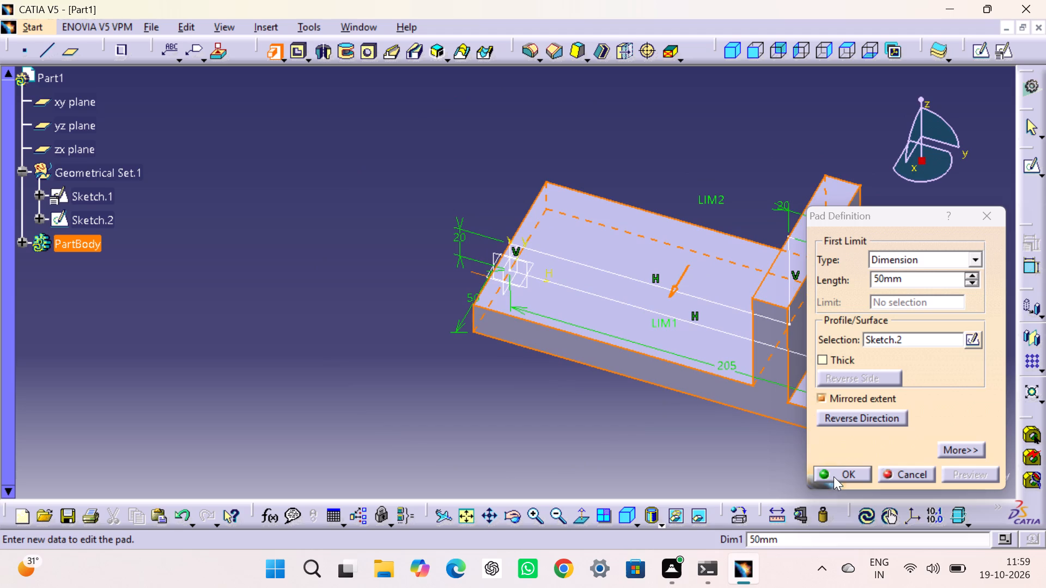
pyautogui.click(835, 473)
pyautogui.click(657, 394)
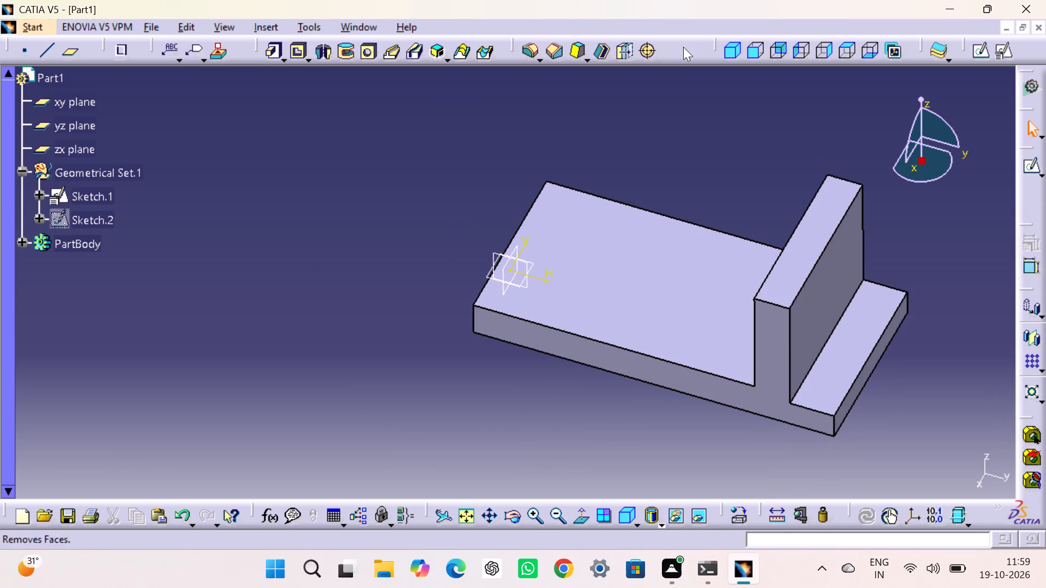
# Start a sketch on the upright's face above the low step and draw a circle about 27 mm in diameter, centred on the vertical axis.
pyautogui.click(730, 47)
pyautogui.click(753, 146)
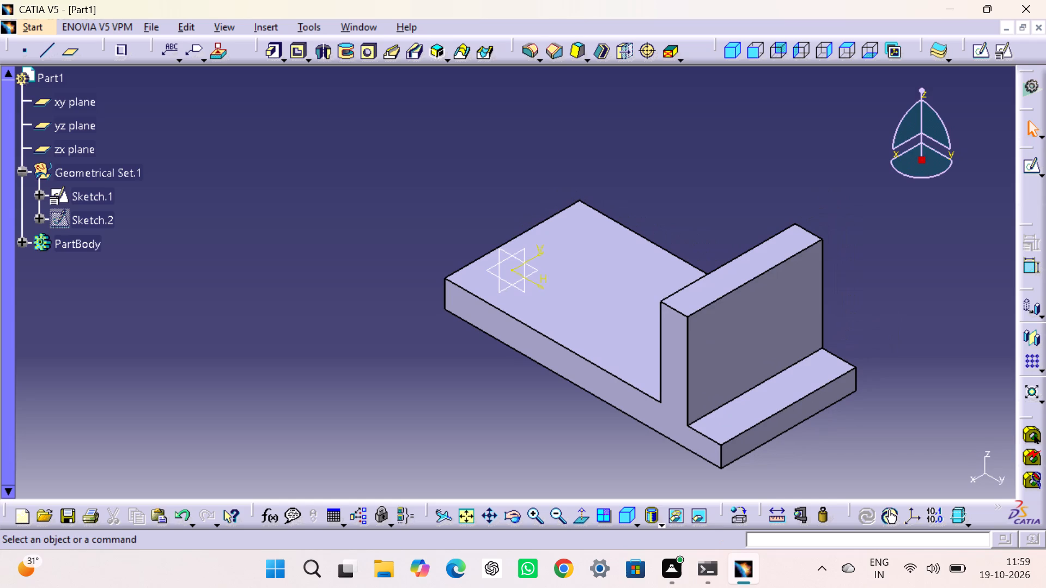
pyautogui.click(753, 318)
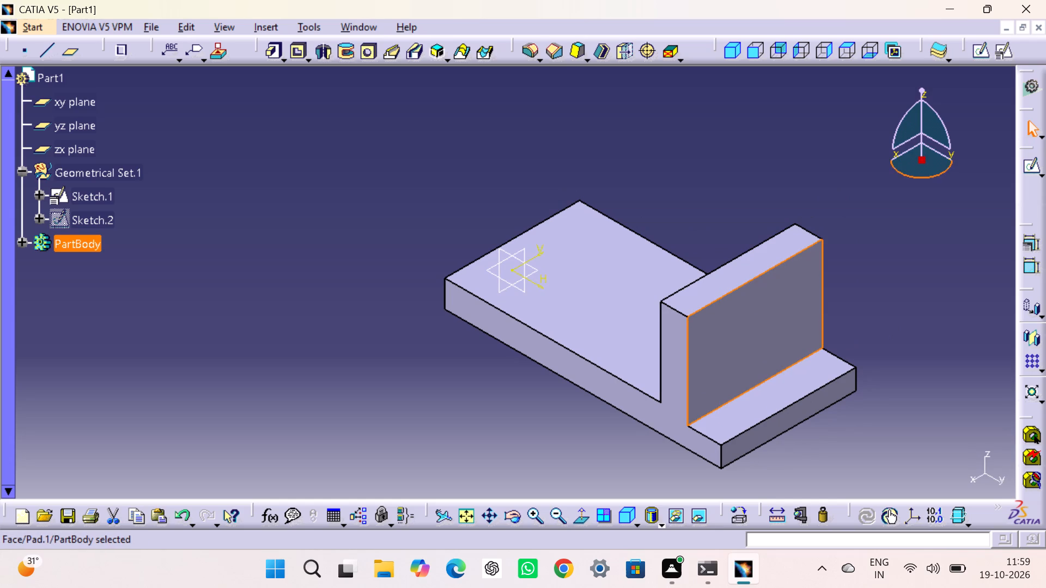
pyautogui.click(979, 52)
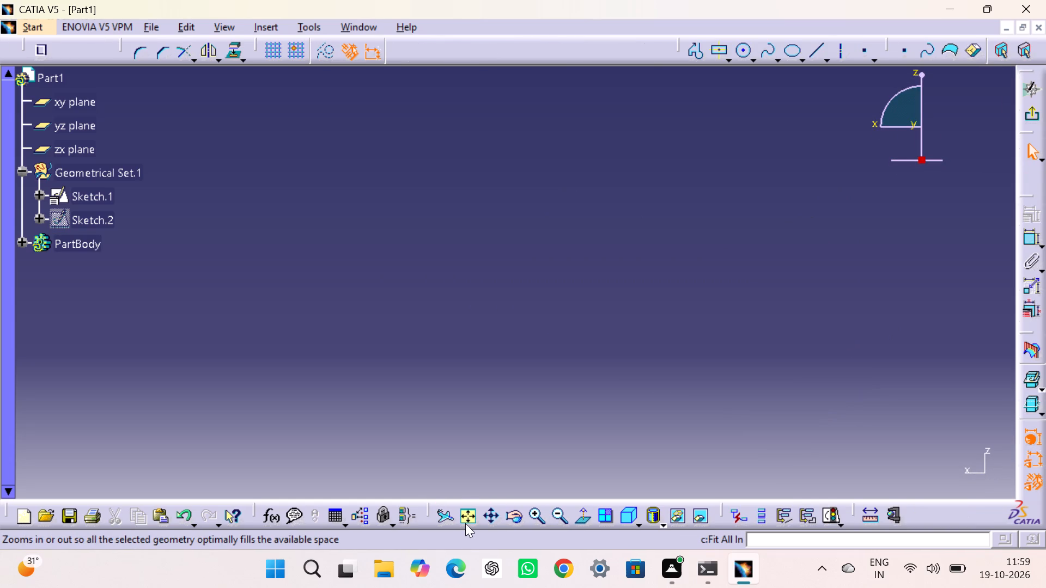
pyautogui.moveTo(466, 523); pyautogui.dragTo(461, 521)
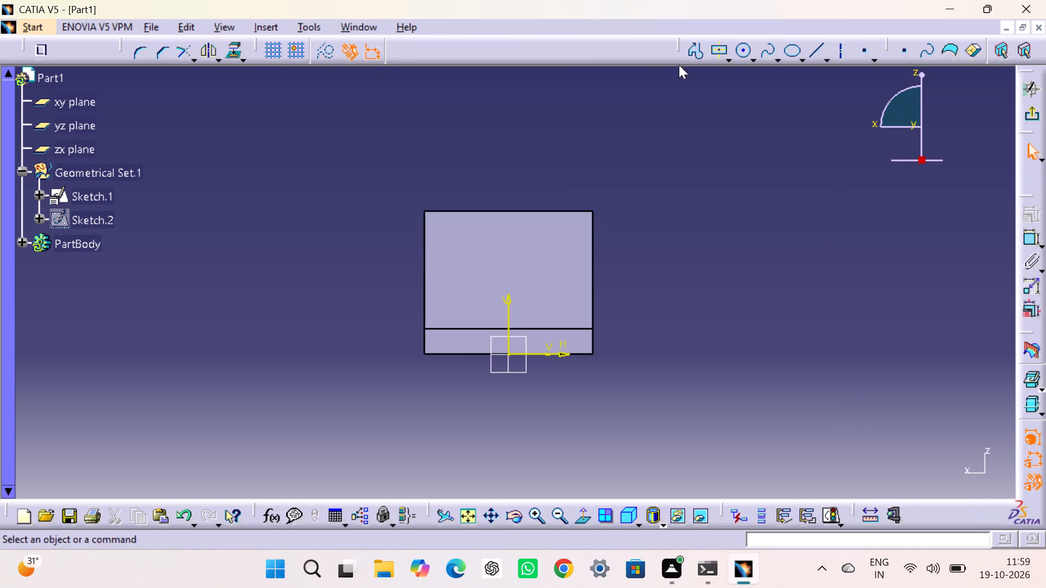
pyautogui.click(739, 46)
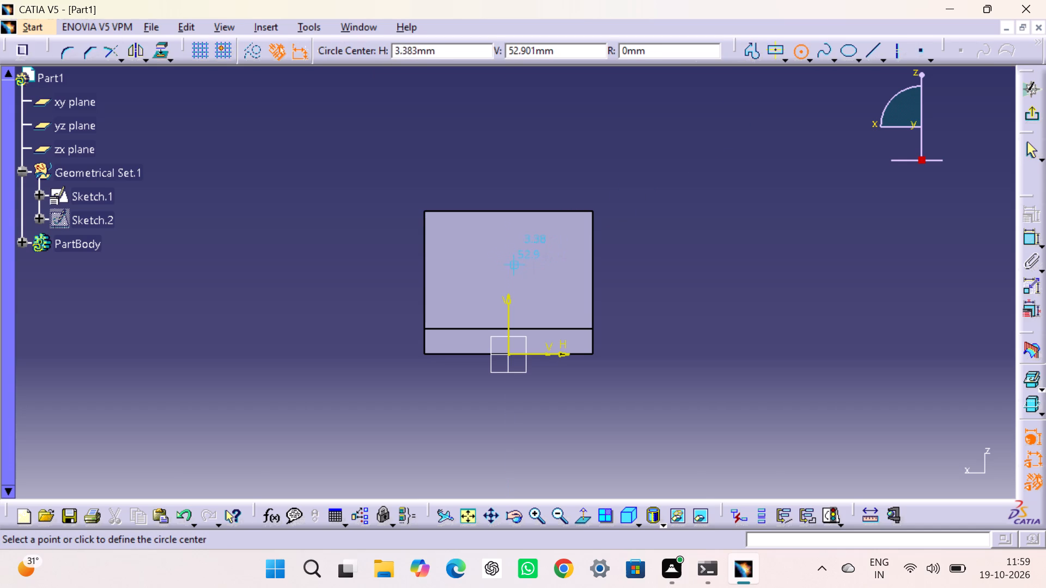
pyautogui.click(508, 273)
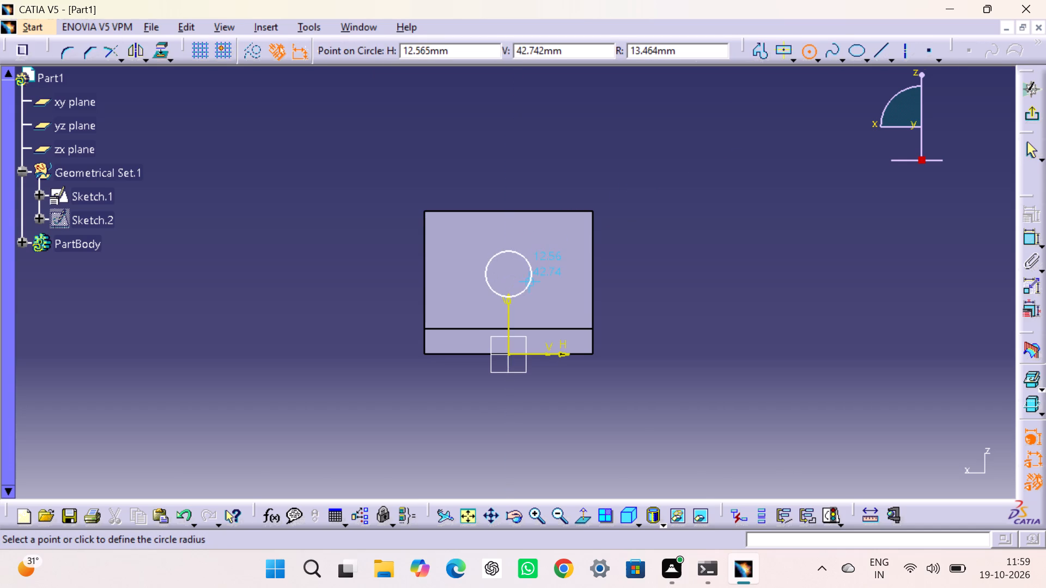
pyautogui.click(532, 283)
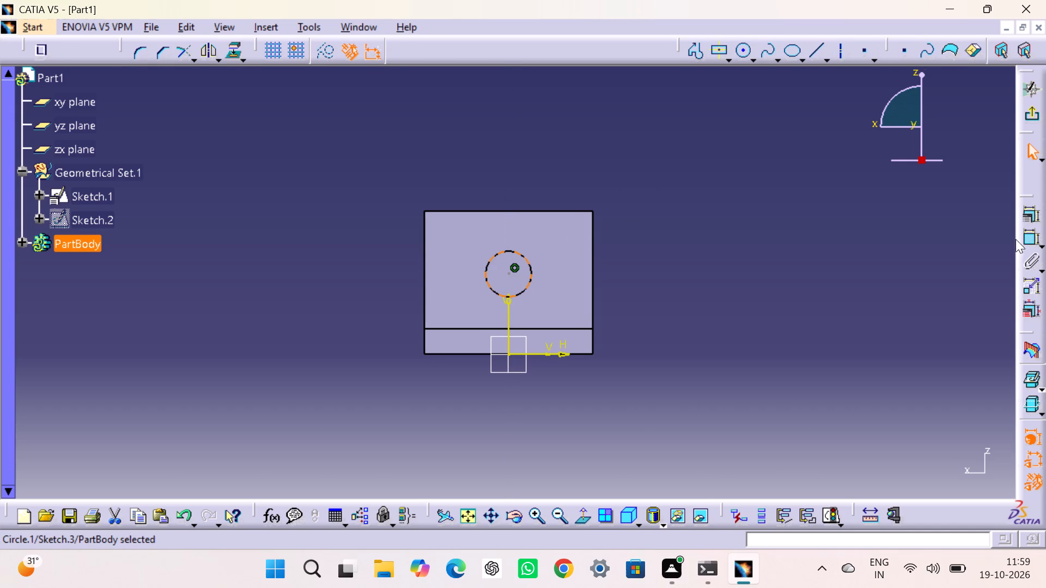
# Dimension the circle's diameter and set it to 18 mm.
pyautogui.doubleClick(1022, 236)
pyautogui.click(675, 240)
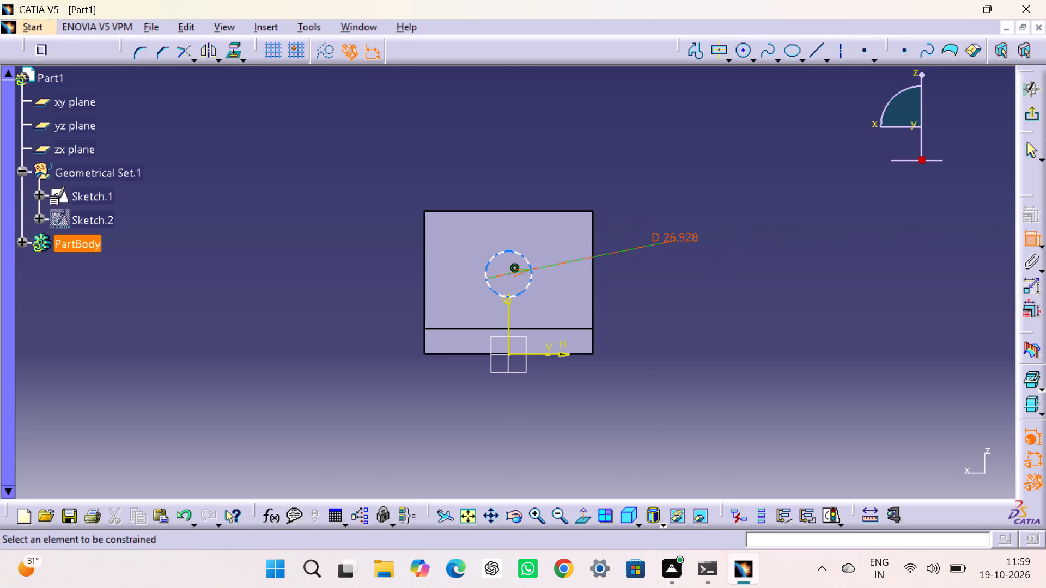
pyautogui.doubleClick(682, 238)
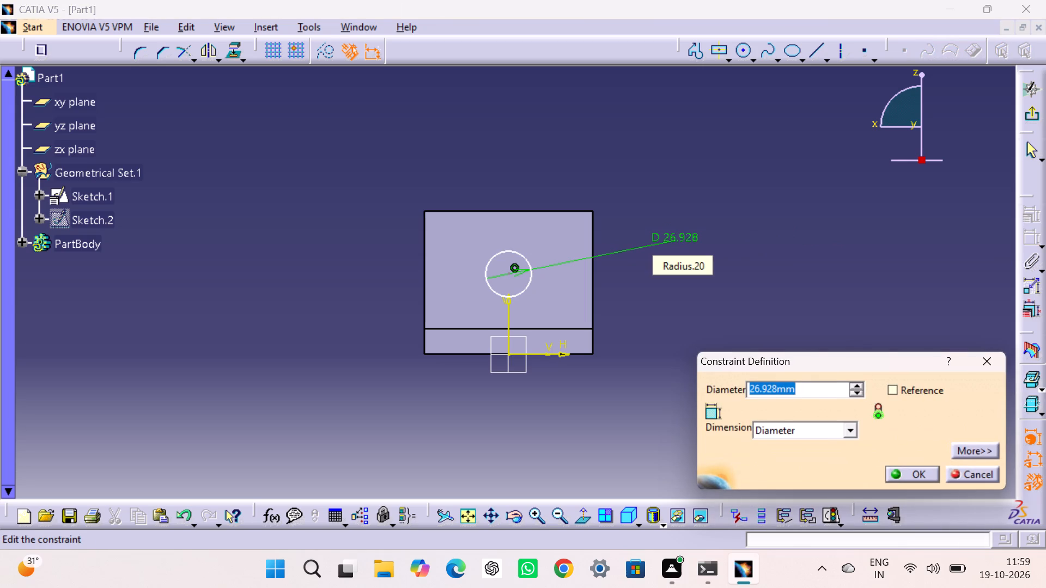
pyautogui.write('18')
pyautogui.press('Return')
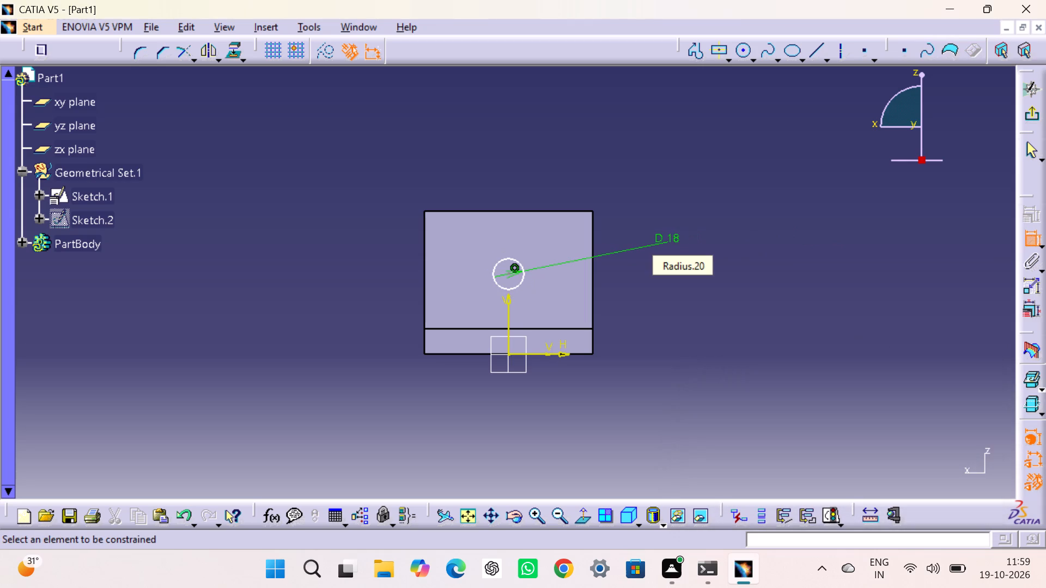
# Dimension the circle centre's height above the part's bottom edge, set it to 45 mm, and exit the sketch.
pyautogui.click(458, 353)
pyautogui.click(510, 272)
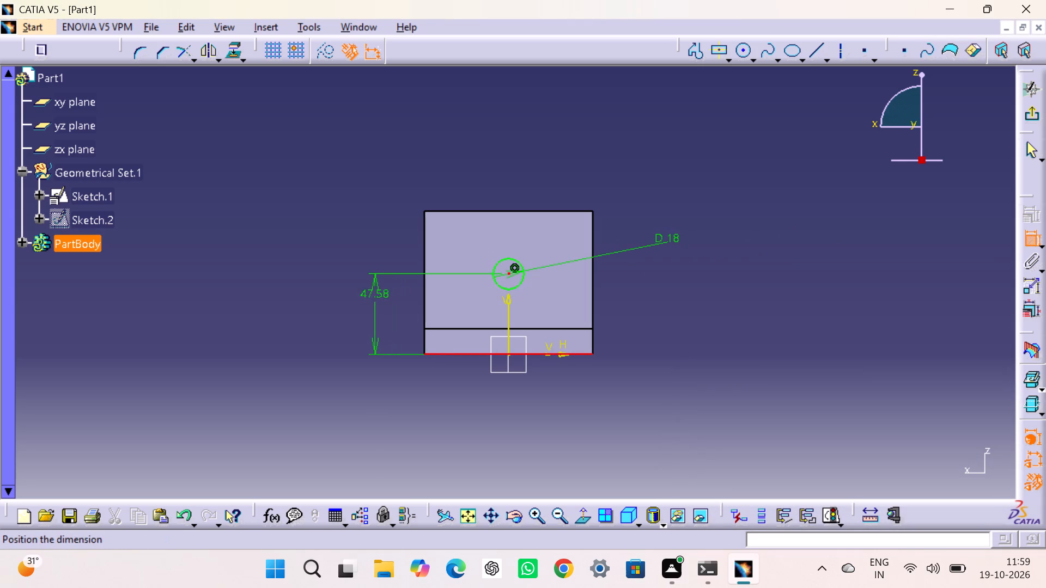
pyautogui.click(376, 307)
pyautogui.doubleClick(378, 302)
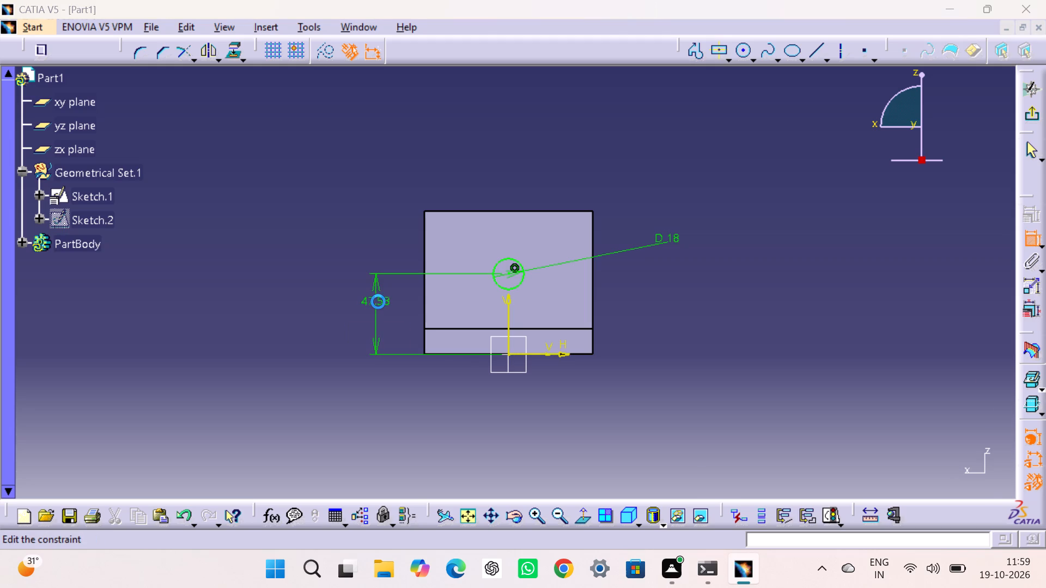
pyautogui.write('45')
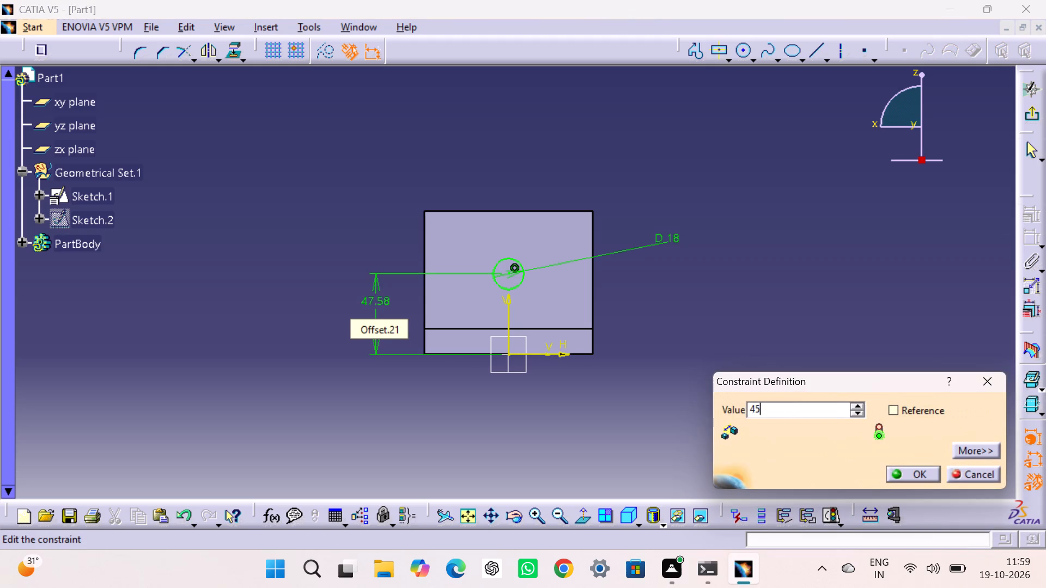
pyautogui.press('Return')
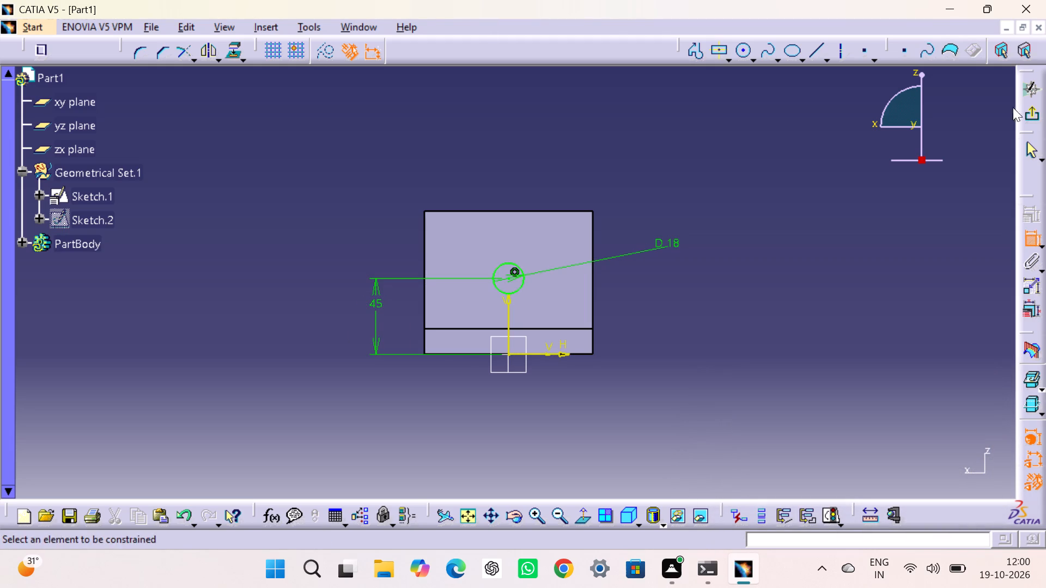
pyautogui.click(1030, 108)
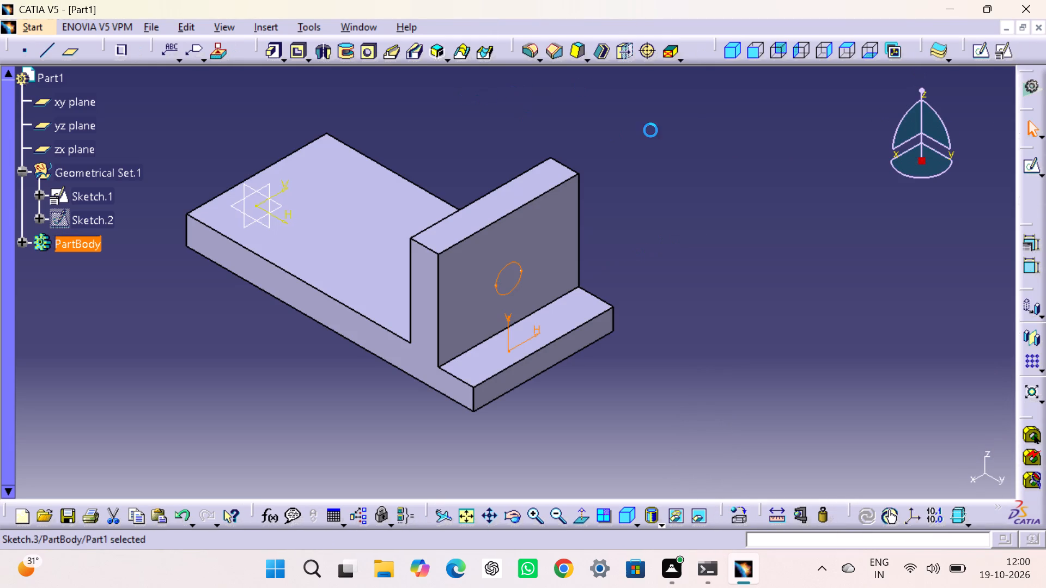
# Cut a 50 mm deep pocket from the circle sketch through the upright.
pyautogui.click(297, 51)
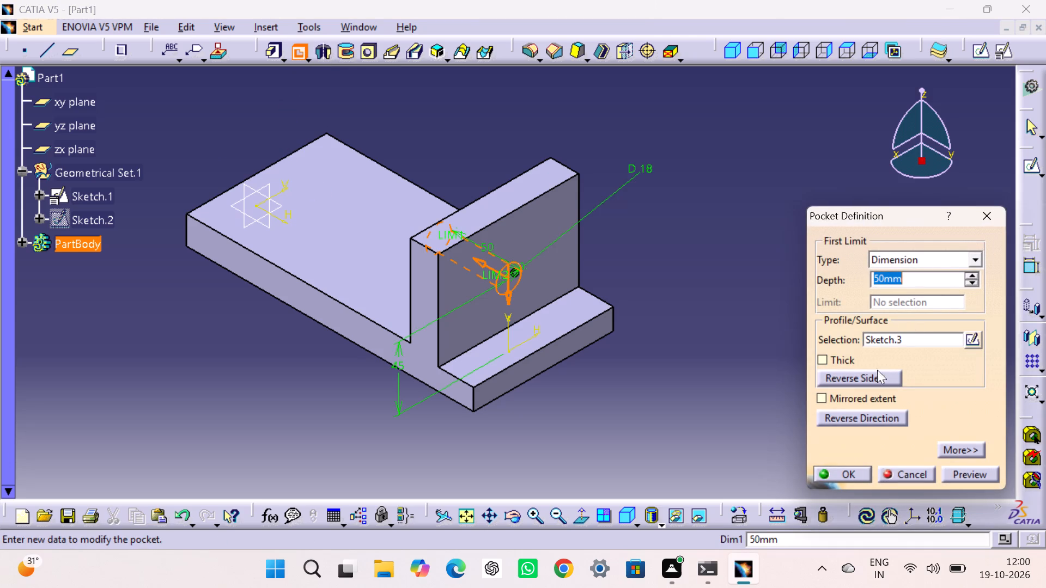
pyautogui.click(836, 471)
pyautogui.click(825, 373)
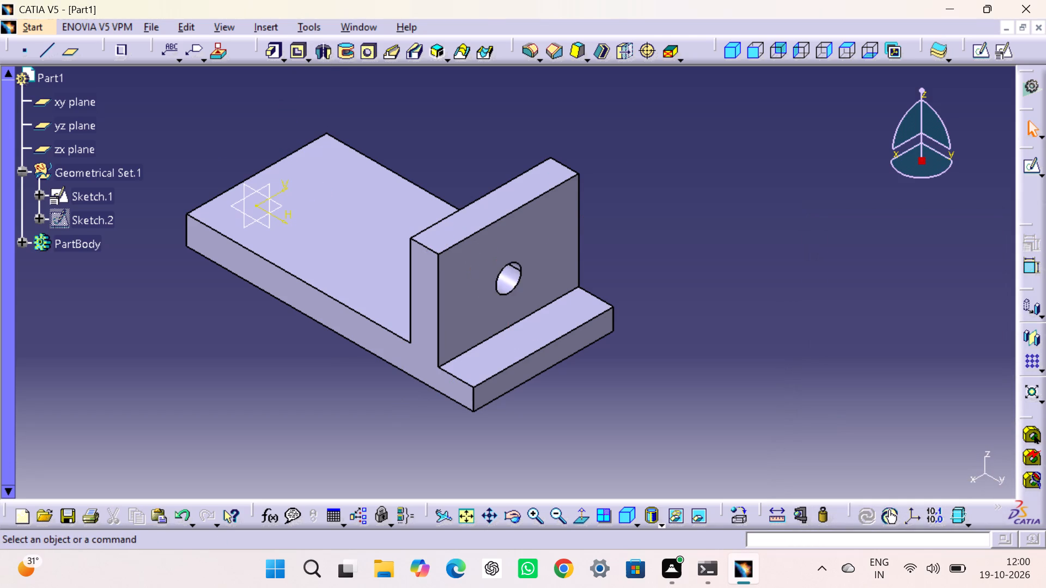
pyautogui.moveTo(824, 364); pyautogui.dragTo(794, 353, button='middle')
pyautogui.moveTo(799, 351); pyautogui.dragTo(846, 359, button='middle')
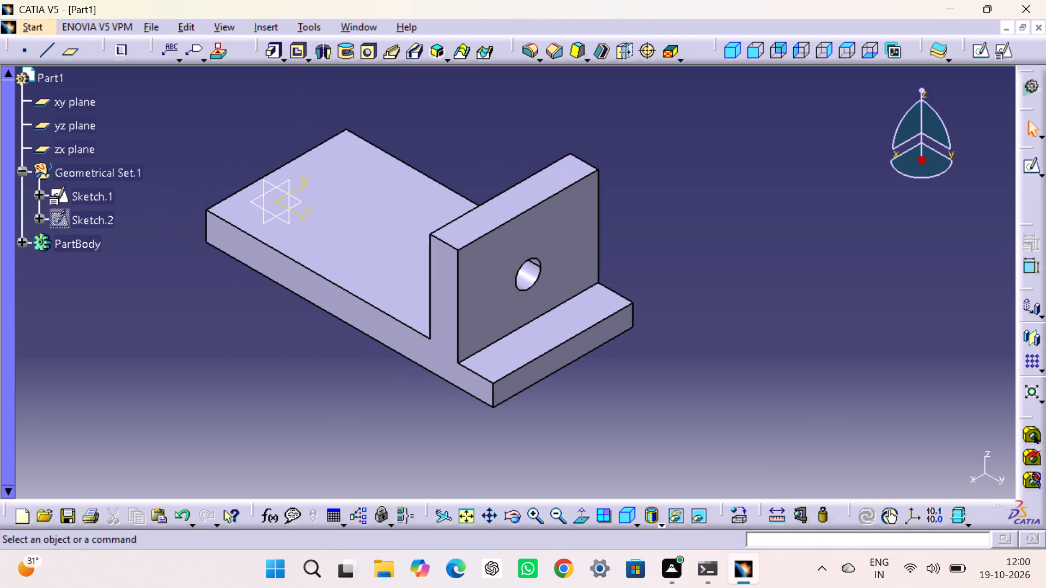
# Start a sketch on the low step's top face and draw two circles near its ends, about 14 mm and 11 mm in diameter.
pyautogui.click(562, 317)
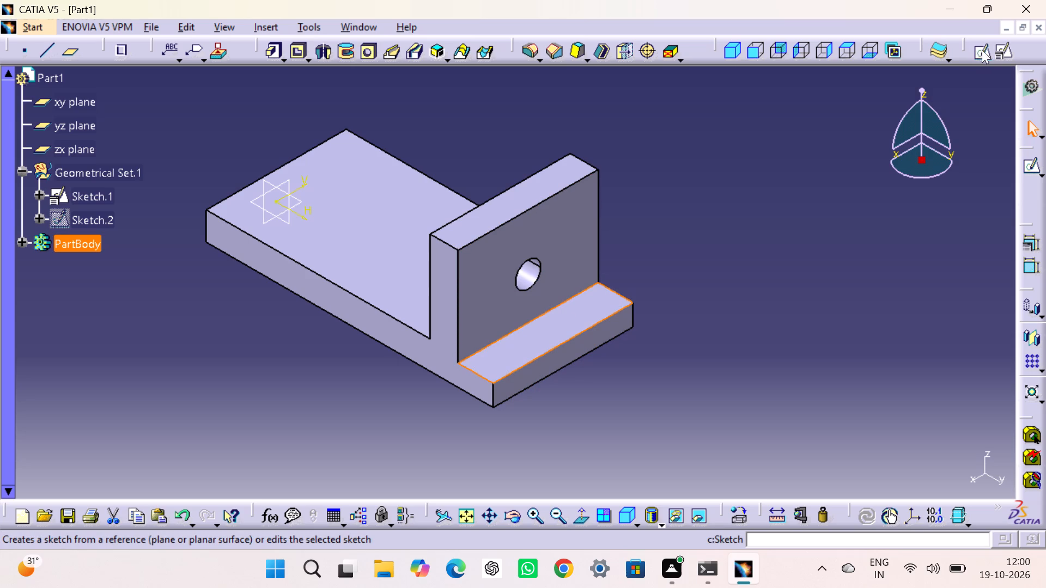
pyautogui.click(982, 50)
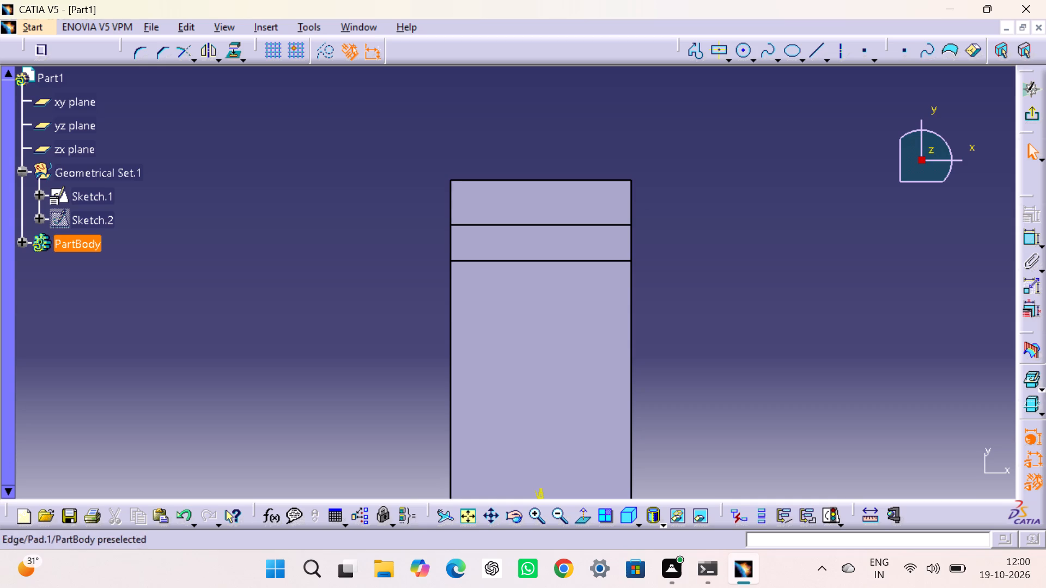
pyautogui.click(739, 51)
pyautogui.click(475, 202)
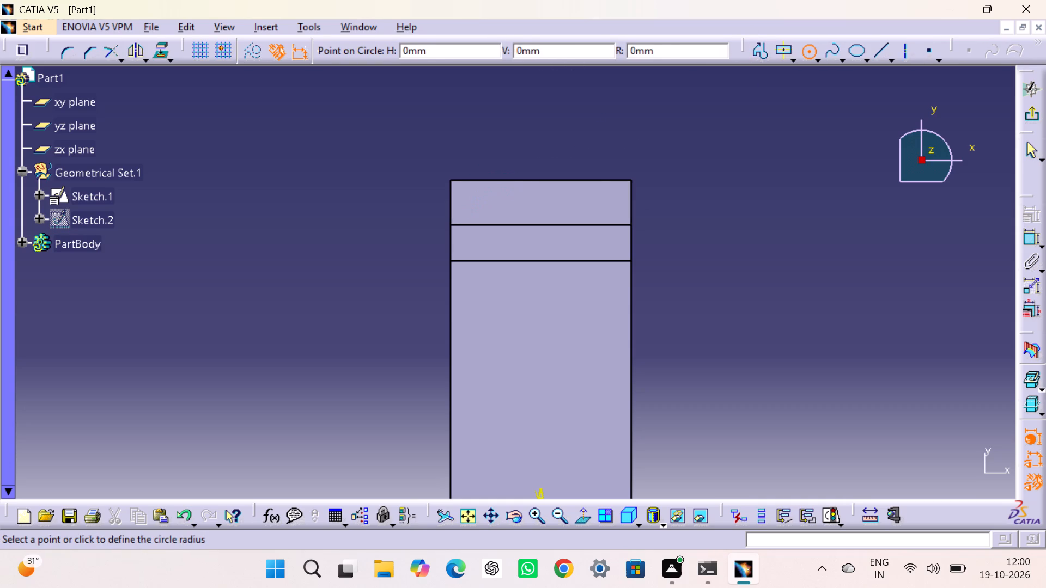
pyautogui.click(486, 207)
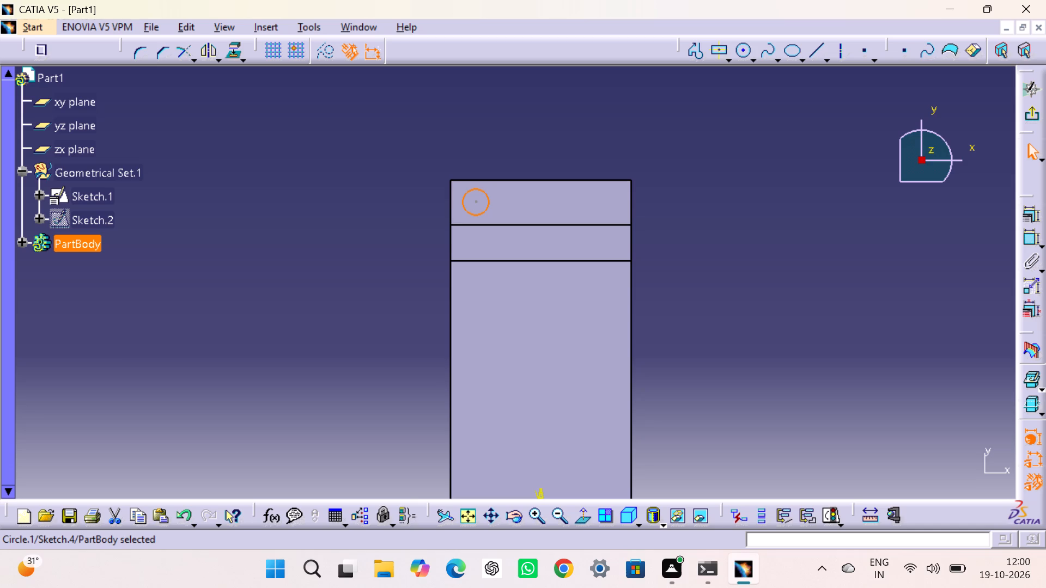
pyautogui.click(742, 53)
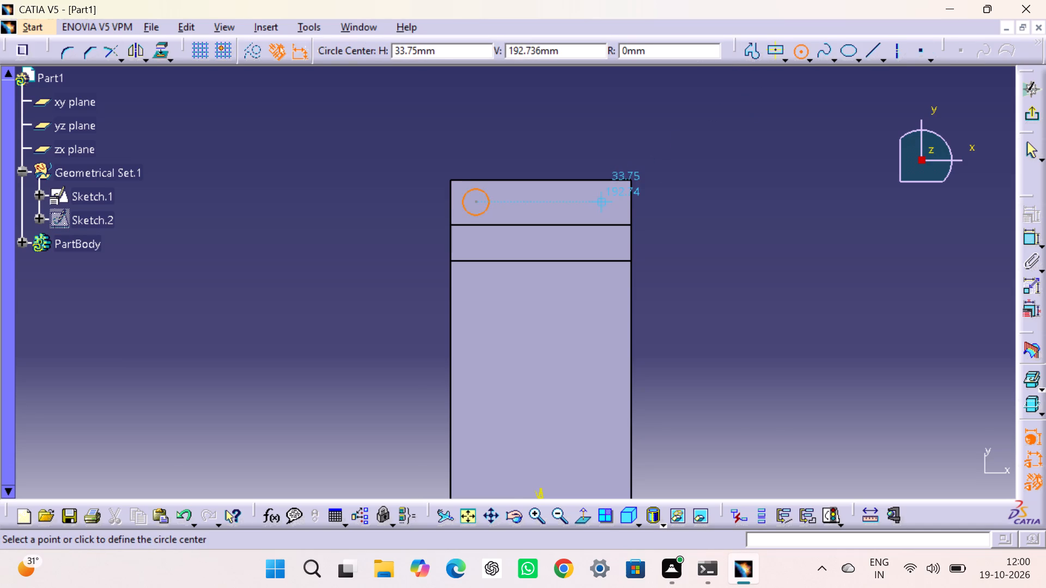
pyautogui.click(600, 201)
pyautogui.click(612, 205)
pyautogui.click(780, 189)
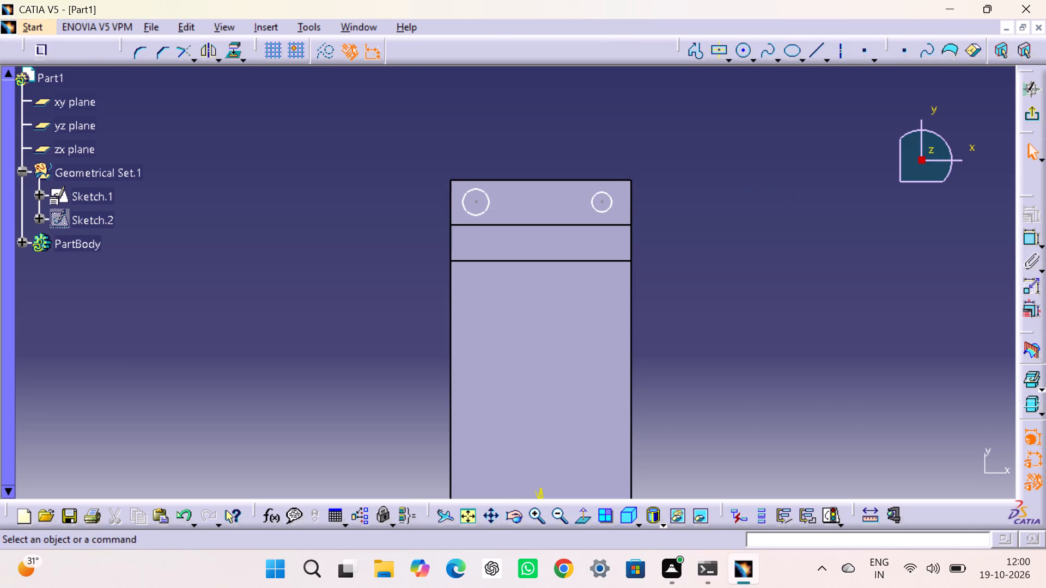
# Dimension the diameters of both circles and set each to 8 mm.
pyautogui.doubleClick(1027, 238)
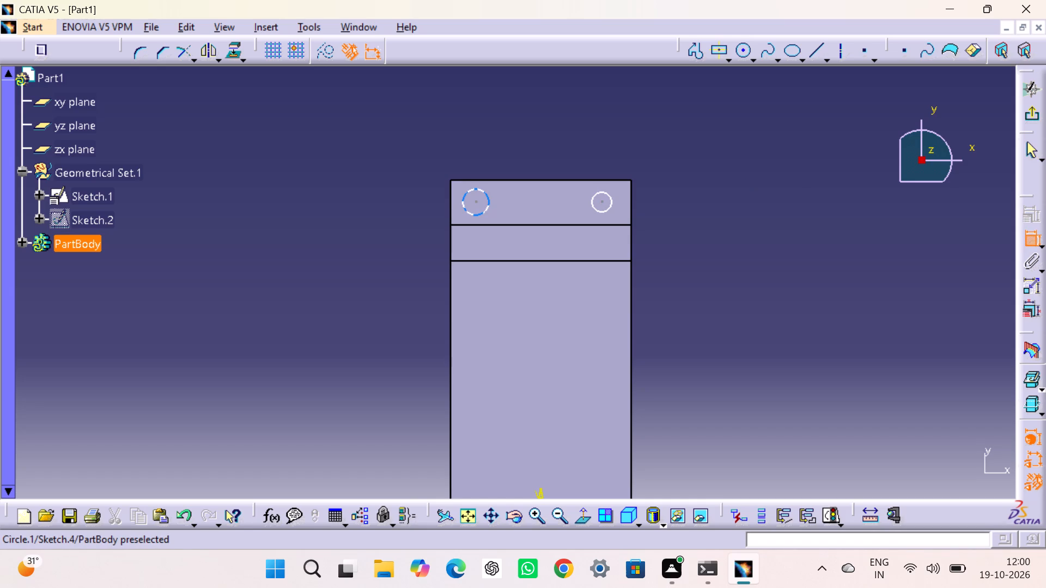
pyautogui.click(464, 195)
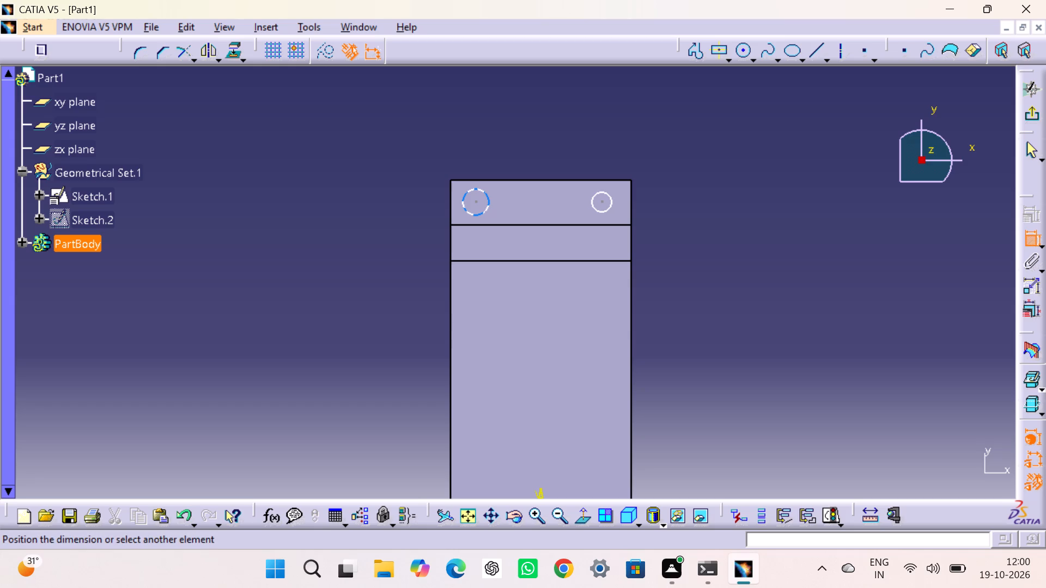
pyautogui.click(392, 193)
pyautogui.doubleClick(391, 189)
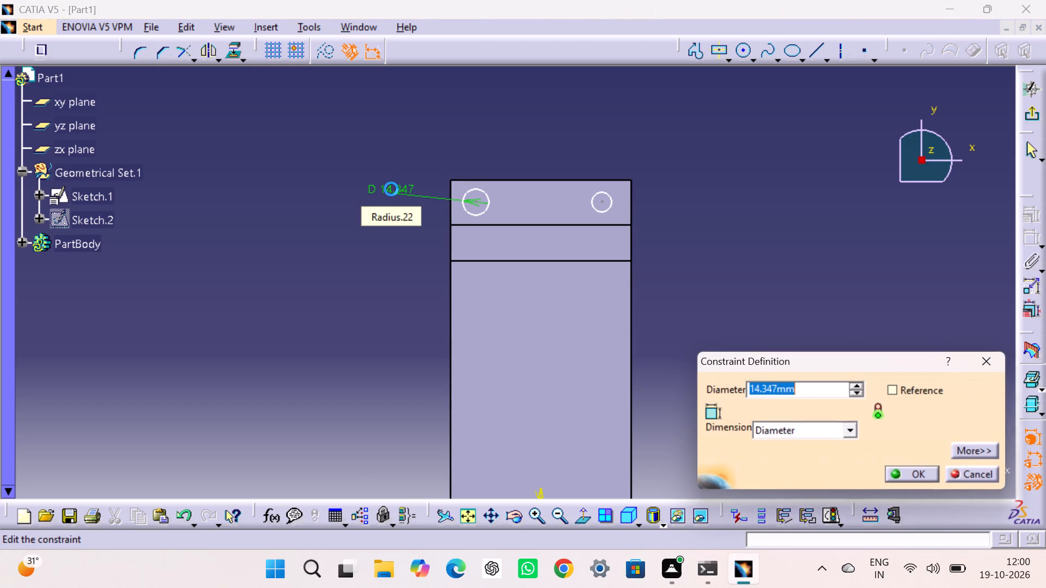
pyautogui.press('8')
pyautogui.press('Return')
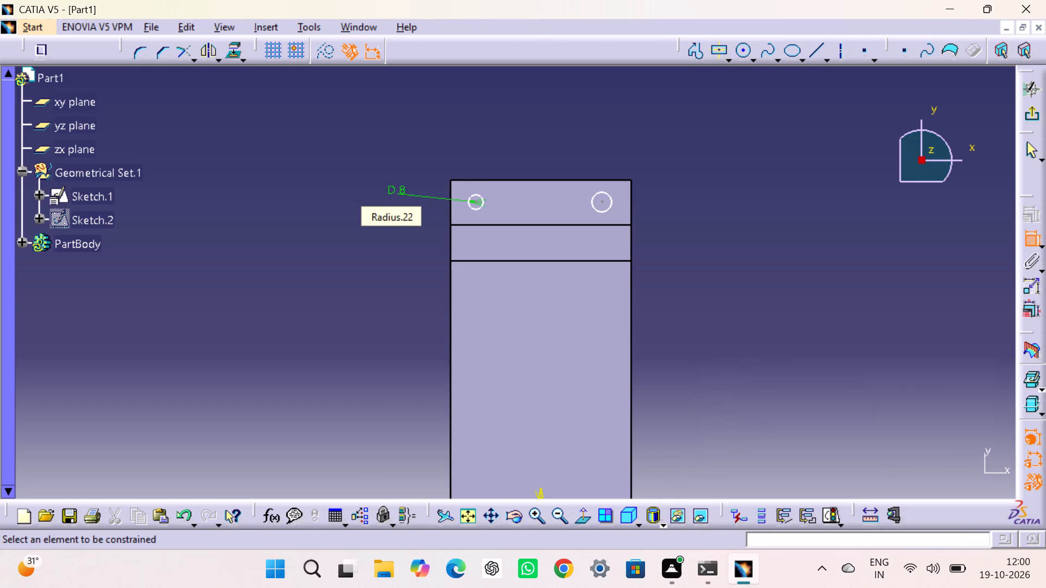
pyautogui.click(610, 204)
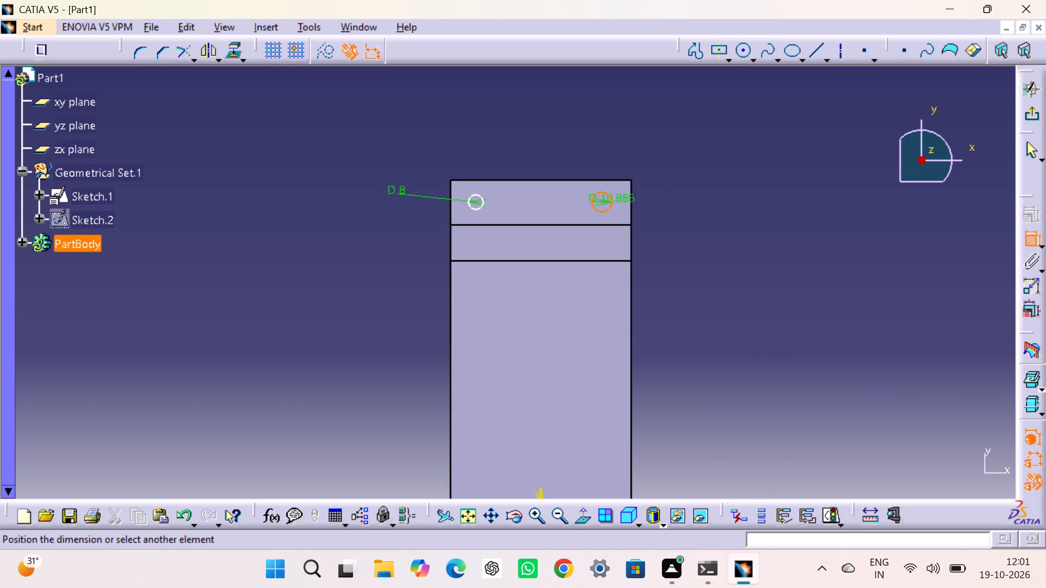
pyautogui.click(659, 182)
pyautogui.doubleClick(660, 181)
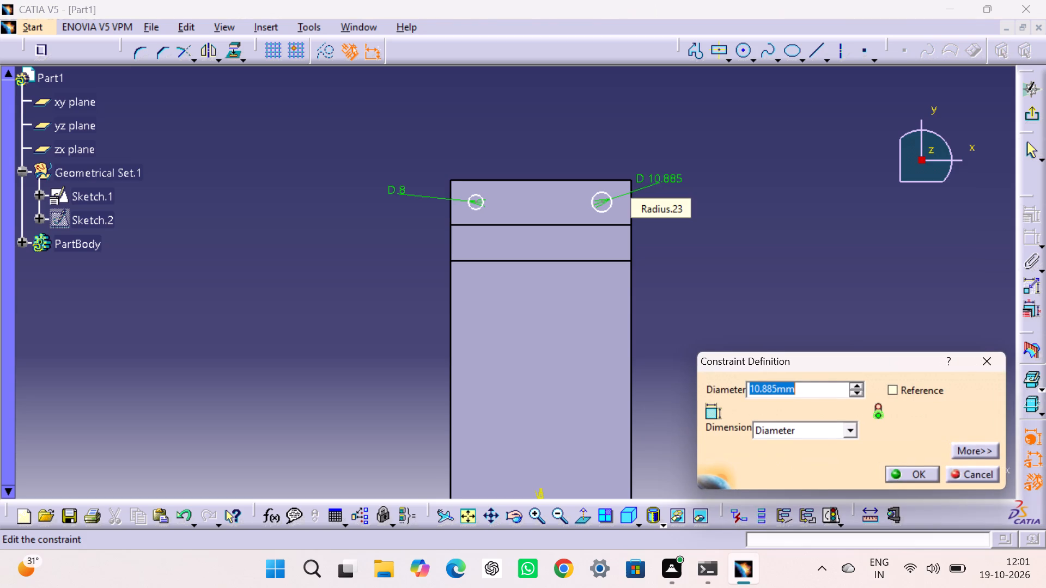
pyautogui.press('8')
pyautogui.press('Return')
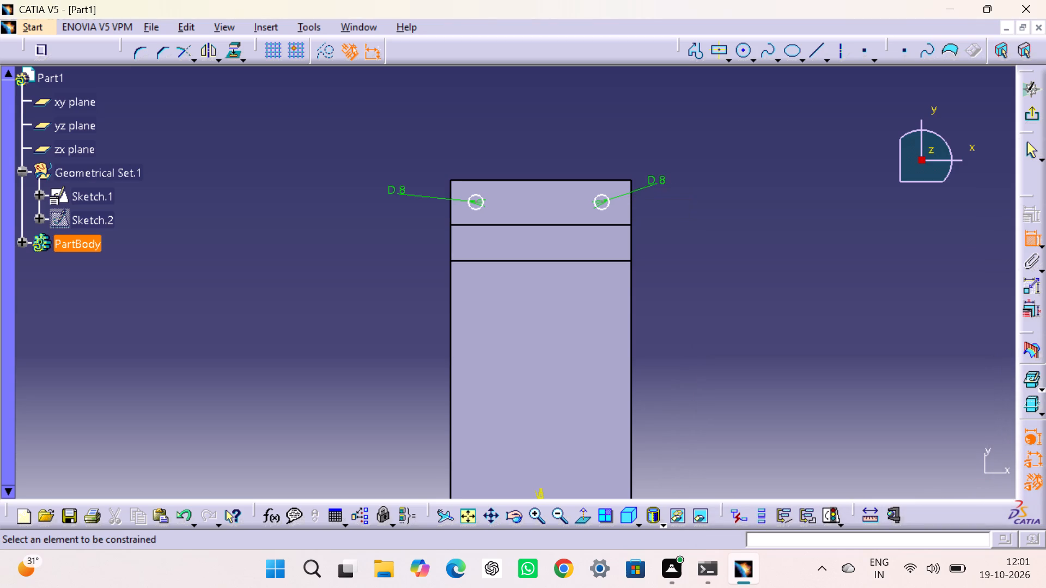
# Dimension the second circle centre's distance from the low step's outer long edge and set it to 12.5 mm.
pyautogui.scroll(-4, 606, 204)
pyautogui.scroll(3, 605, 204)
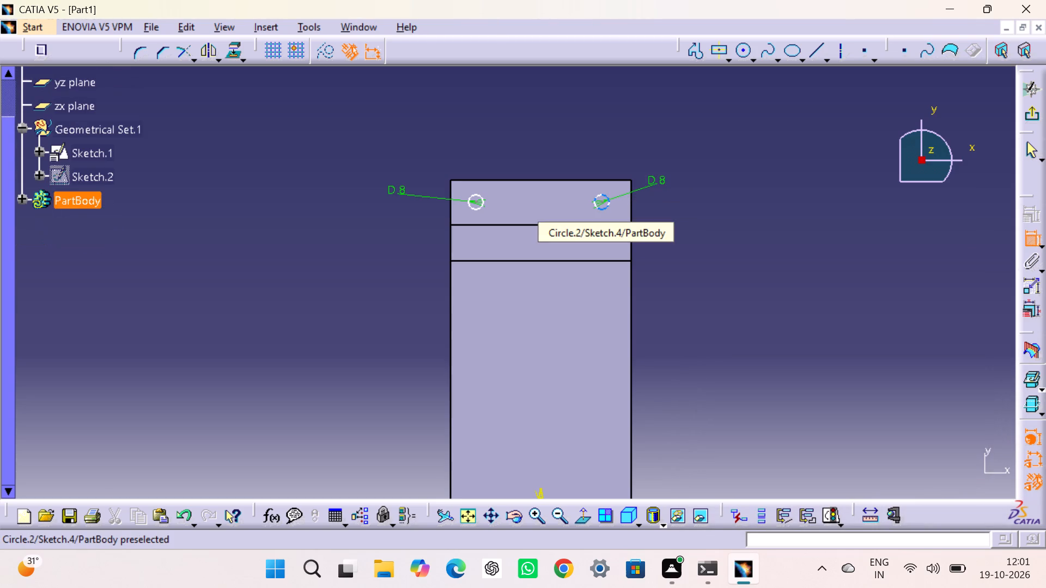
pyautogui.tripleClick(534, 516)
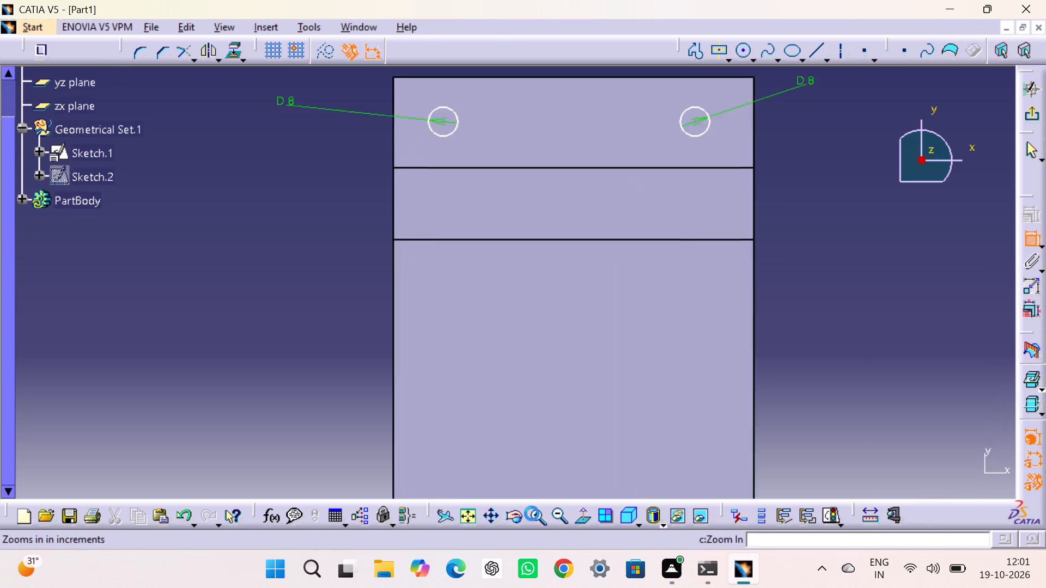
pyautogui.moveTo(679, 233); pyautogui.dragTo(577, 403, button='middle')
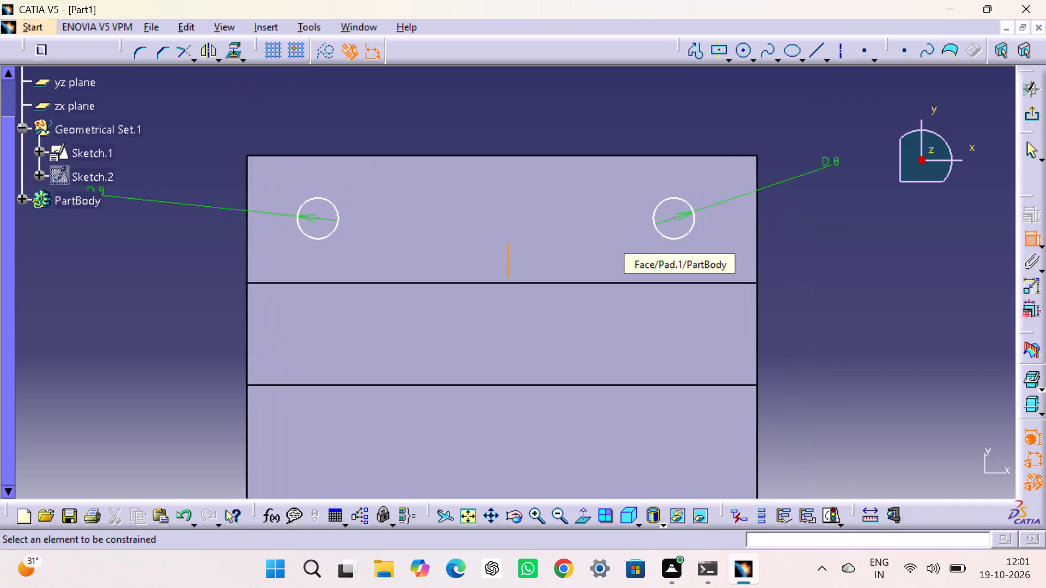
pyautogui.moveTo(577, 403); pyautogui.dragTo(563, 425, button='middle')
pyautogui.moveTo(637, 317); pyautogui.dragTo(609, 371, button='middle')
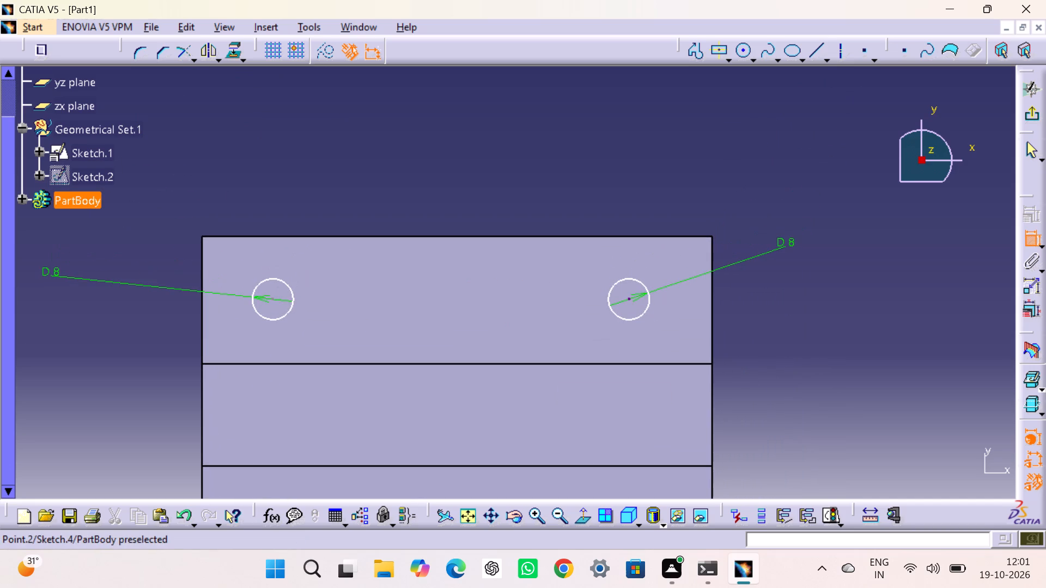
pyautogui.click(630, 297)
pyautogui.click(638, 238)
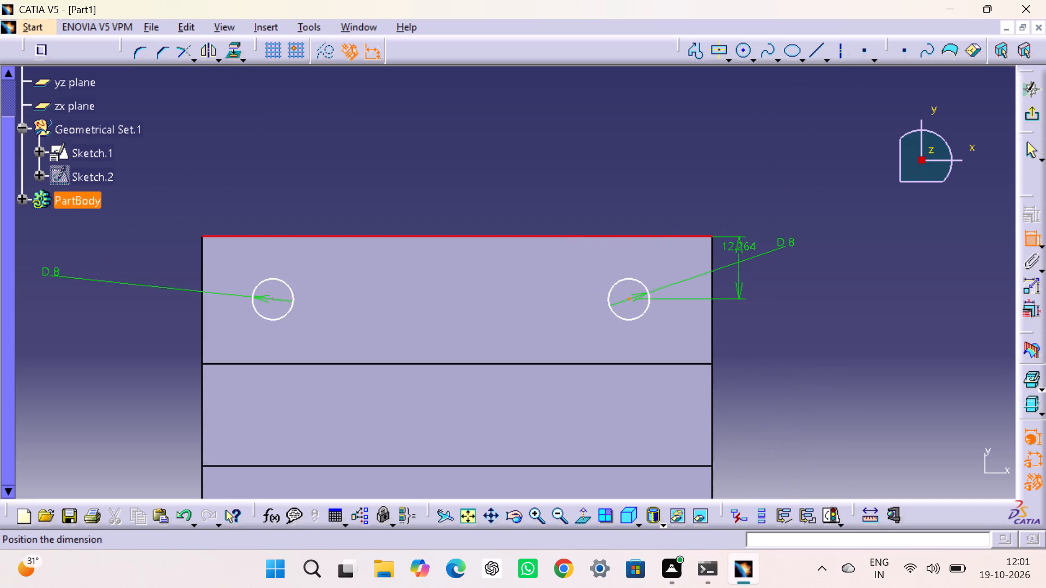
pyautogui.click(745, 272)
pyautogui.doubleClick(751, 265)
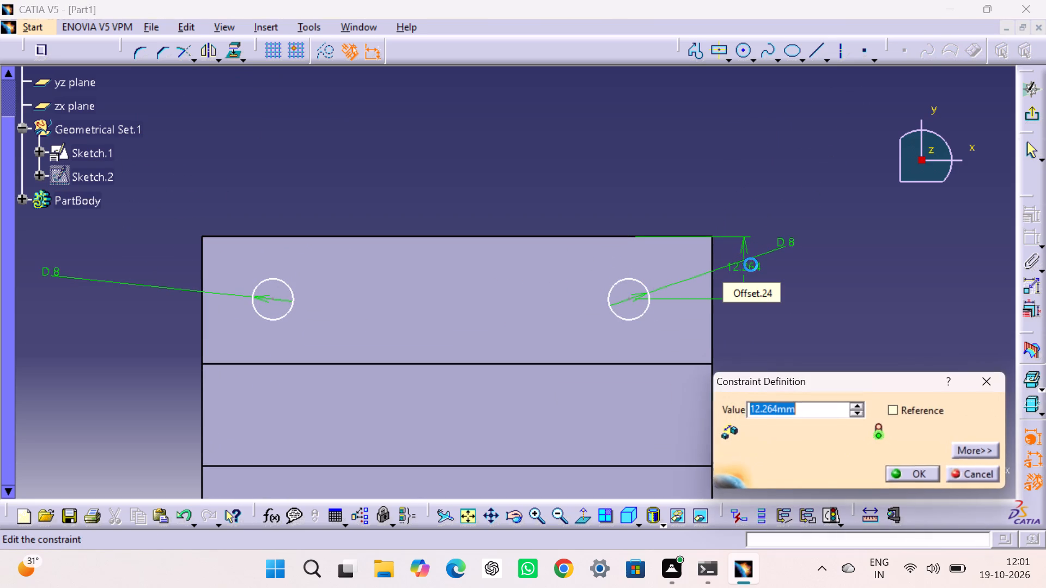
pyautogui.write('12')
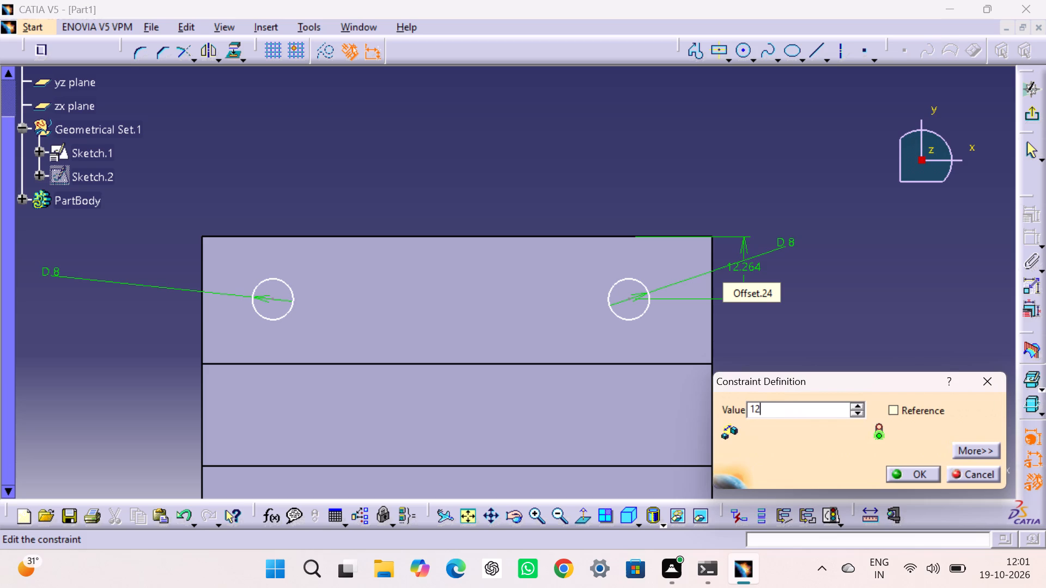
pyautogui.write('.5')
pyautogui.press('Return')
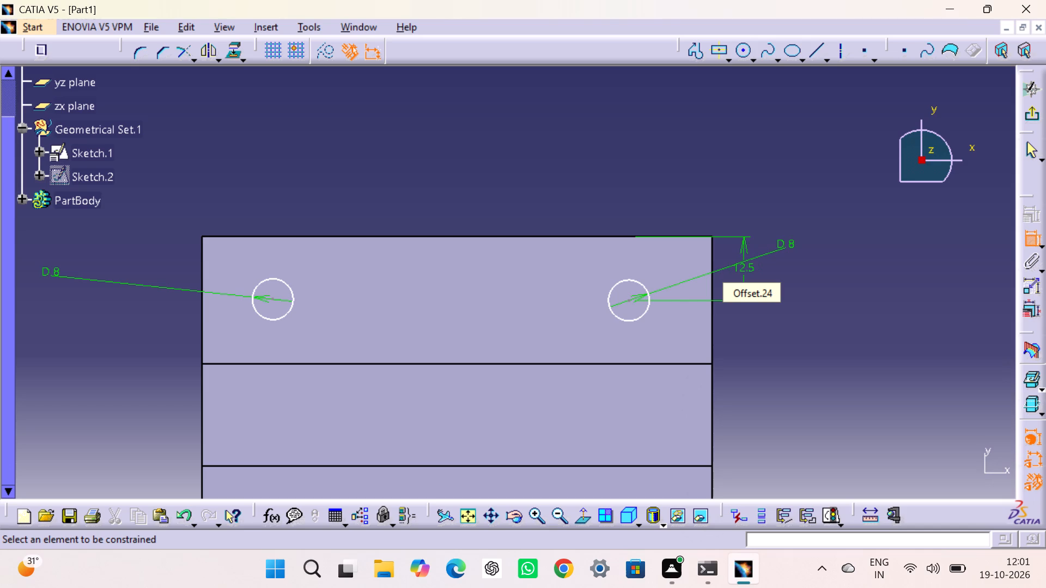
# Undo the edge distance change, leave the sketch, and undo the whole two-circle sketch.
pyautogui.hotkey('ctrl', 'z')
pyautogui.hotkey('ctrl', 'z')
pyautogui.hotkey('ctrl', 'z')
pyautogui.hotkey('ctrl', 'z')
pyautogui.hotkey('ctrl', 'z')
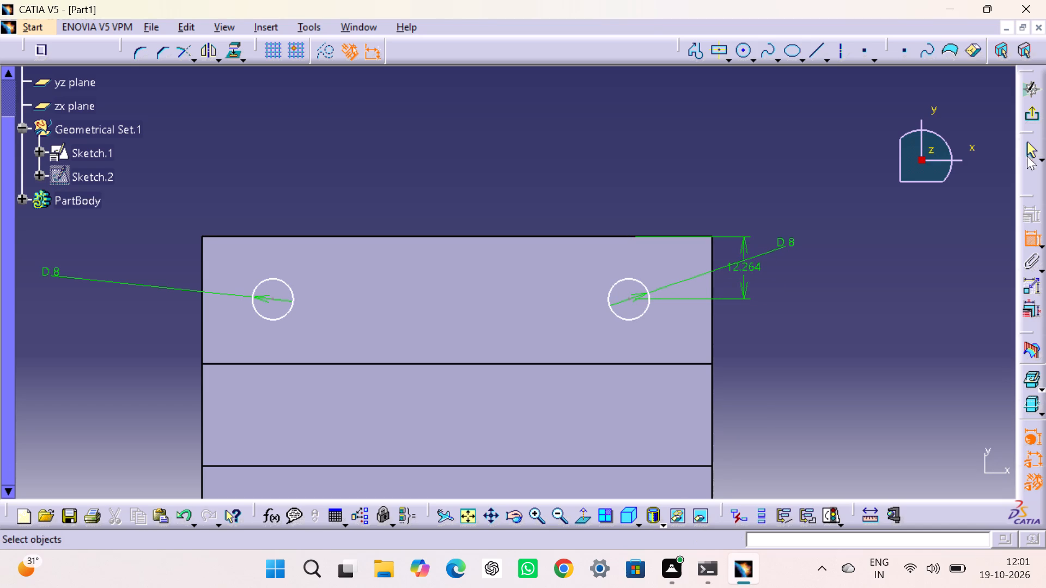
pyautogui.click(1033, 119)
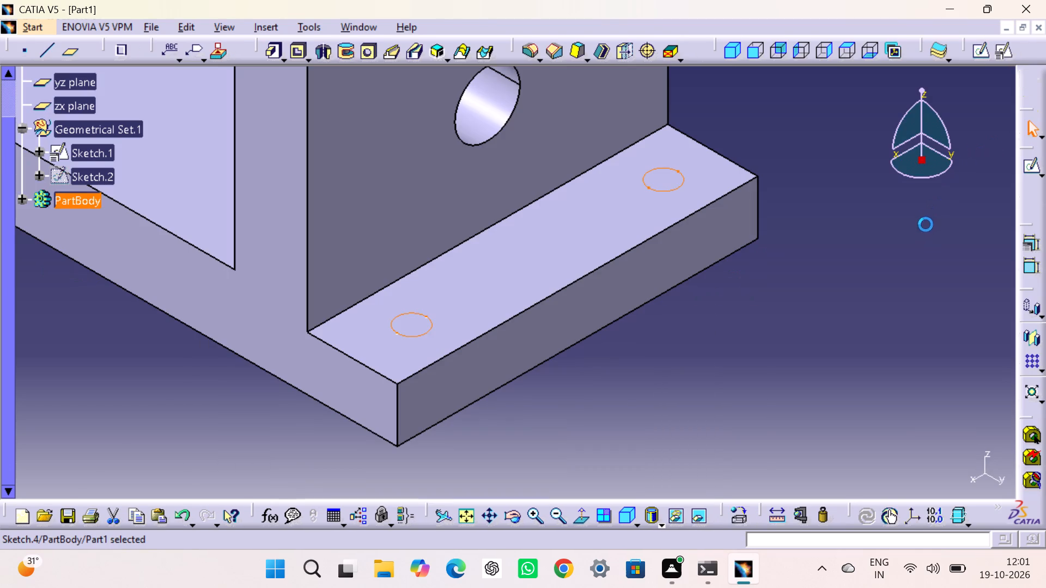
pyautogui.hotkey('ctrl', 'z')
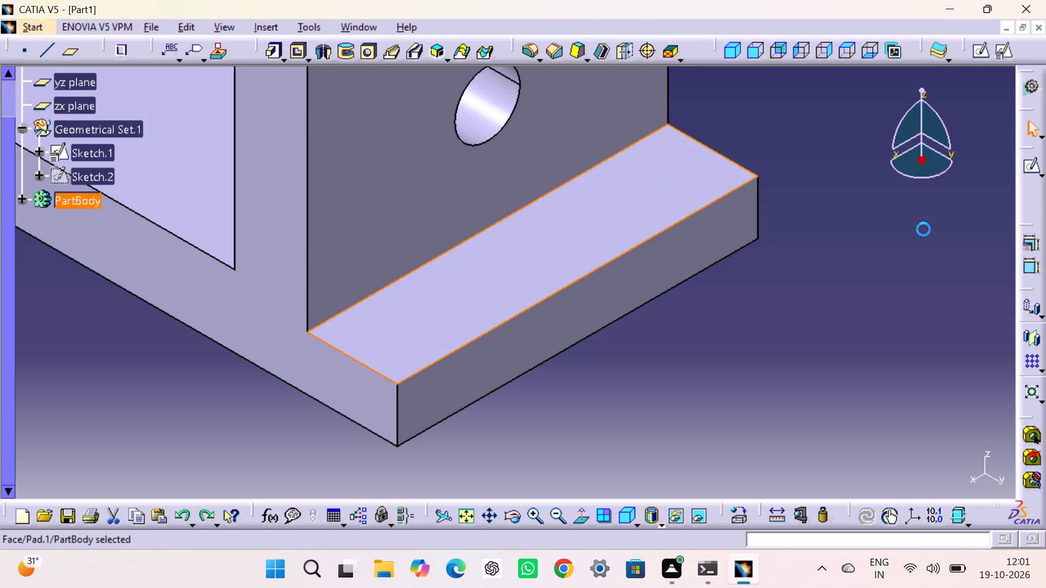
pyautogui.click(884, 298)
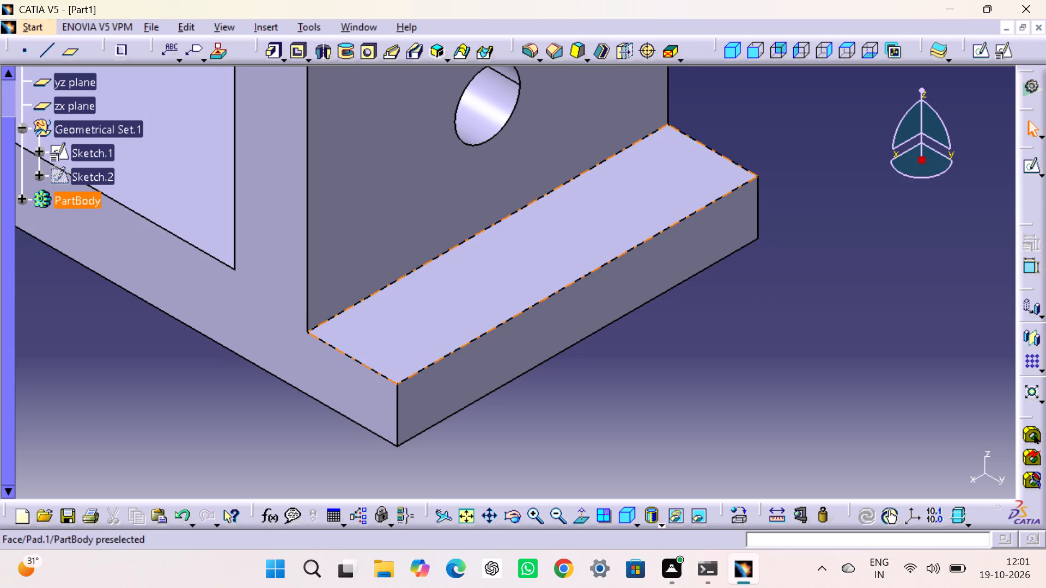
# Start a positioned sketch on the low step's top face with the vertical direction reversed and the axes swapped.
pyautogui.click(649, 198)
pyautogui.click(1011, 51)
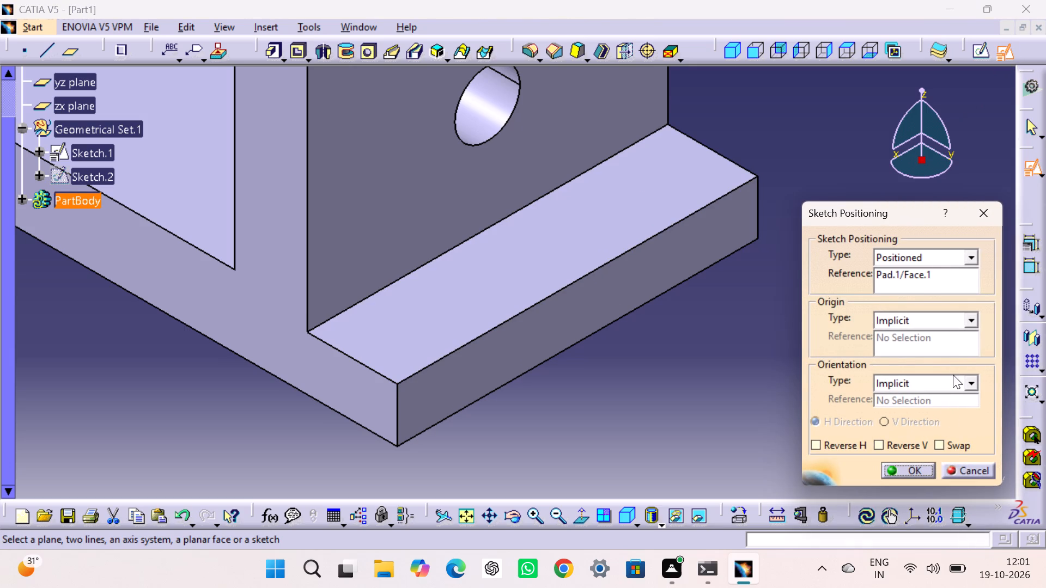
pyautogui.click(941, 442)
pyautogui.click(890, 441)
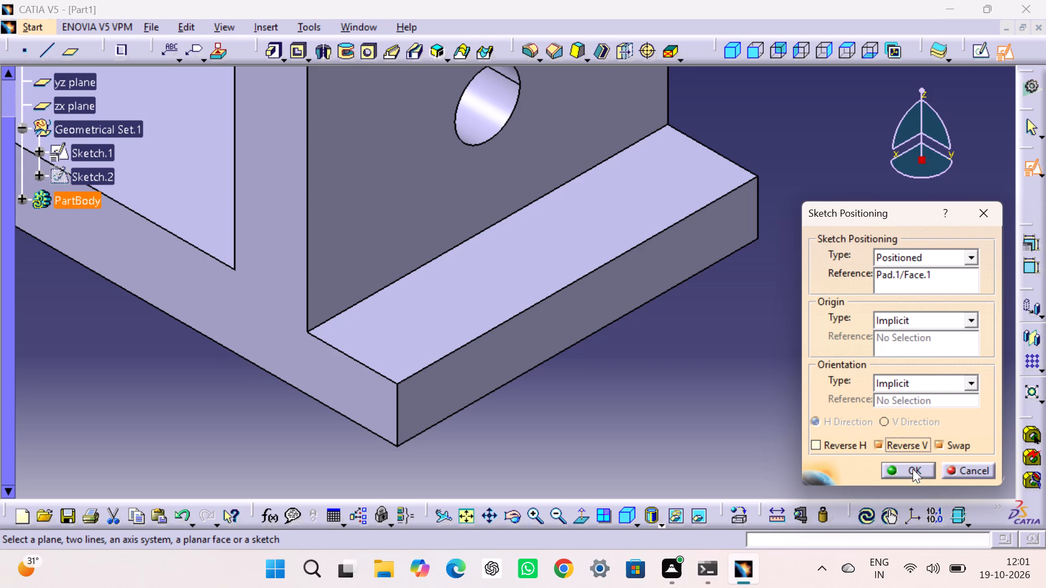
pyautogui.click(913, 469)
pyautogui.click(817, 360)
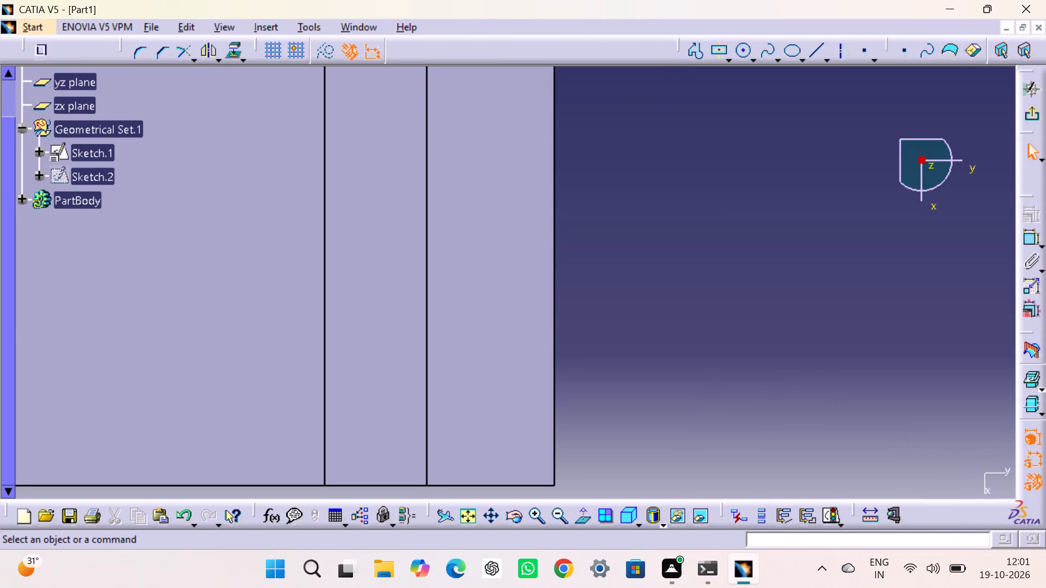
# Draw two small circles on the low step's face, one near each end, the second about 5.7 mm in diameter.
pyautogui.moveTo(809, 340); pyautogui.dragTo(806, 430, button='middle')
pyautogui.moveTo(764, 297); pyautogui.dragTo(765, 366, button='middle')
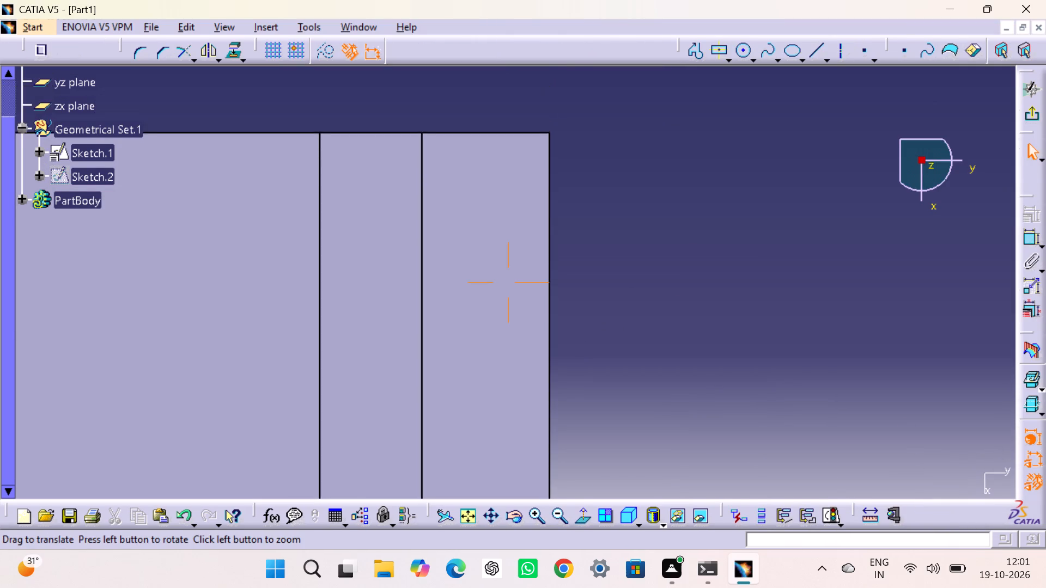
pyautogui.moveTo(765, 366); pyautogui.dragTo(782, 345, button='middle')
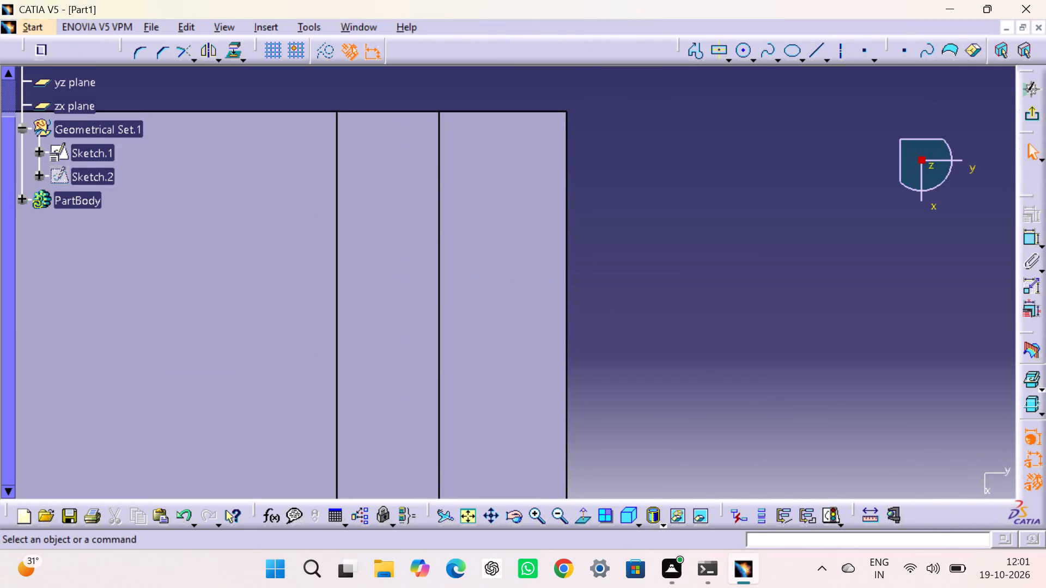
pyautogui.click(743, 51)
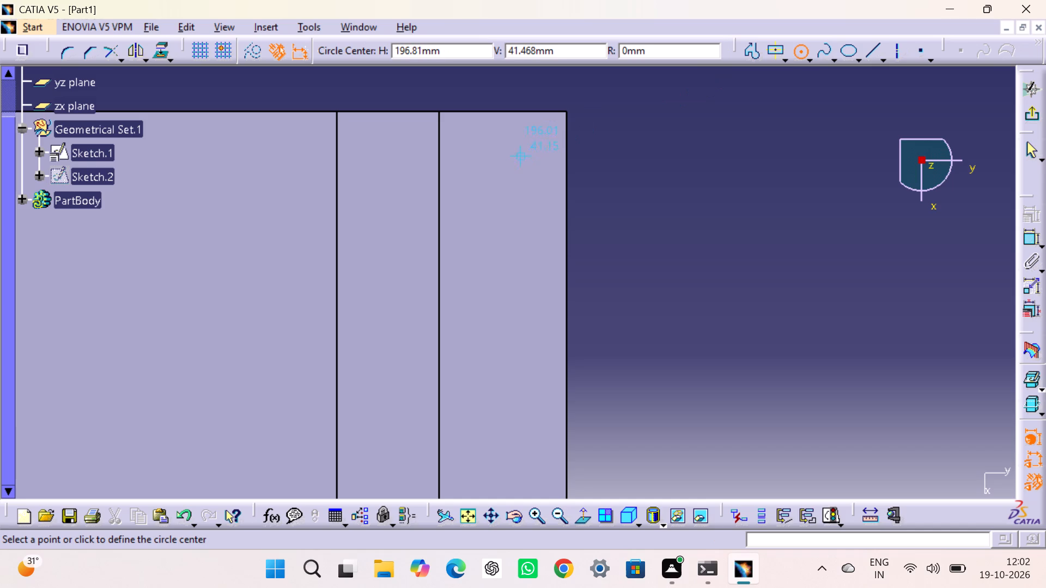
pyautogui.click(519, 158)
pyautogui.click(528, 170)
pyautogui.moveTo(521, 233); pyautogui.dragTo(543, 111, button='middle')
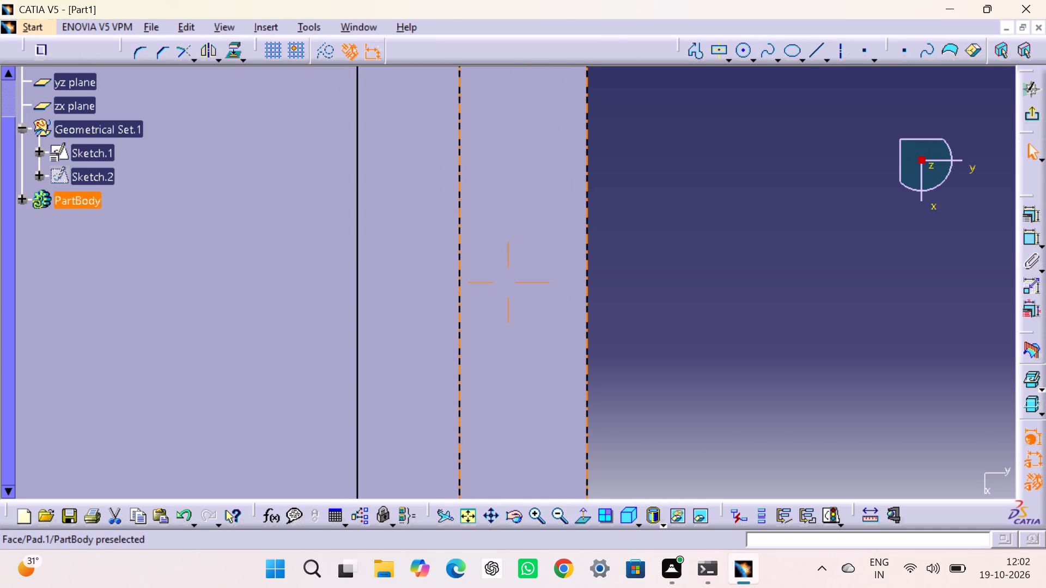
pyautogui.moveTo(543, 111); pyautogui.dragTo(545, 88, button='middle')
pyautogui.click(741, 51)
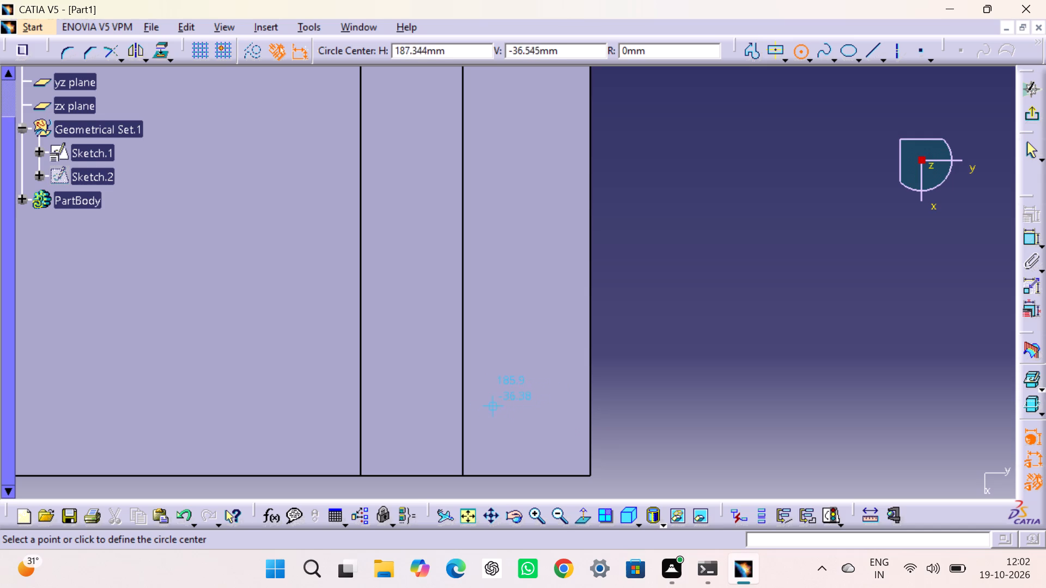
pyautogui.click(533, 413)
pyautogui.click(546, 424)
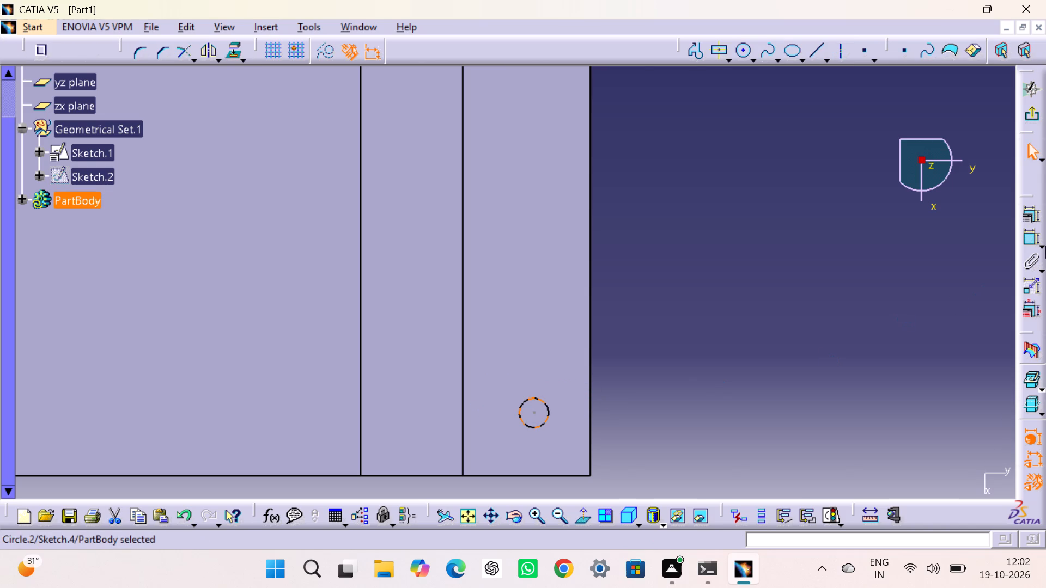
# Dimension the second small circle on the low step and set its diameter to 8 mm.
pyautogui.doubleClick(1024, 238)
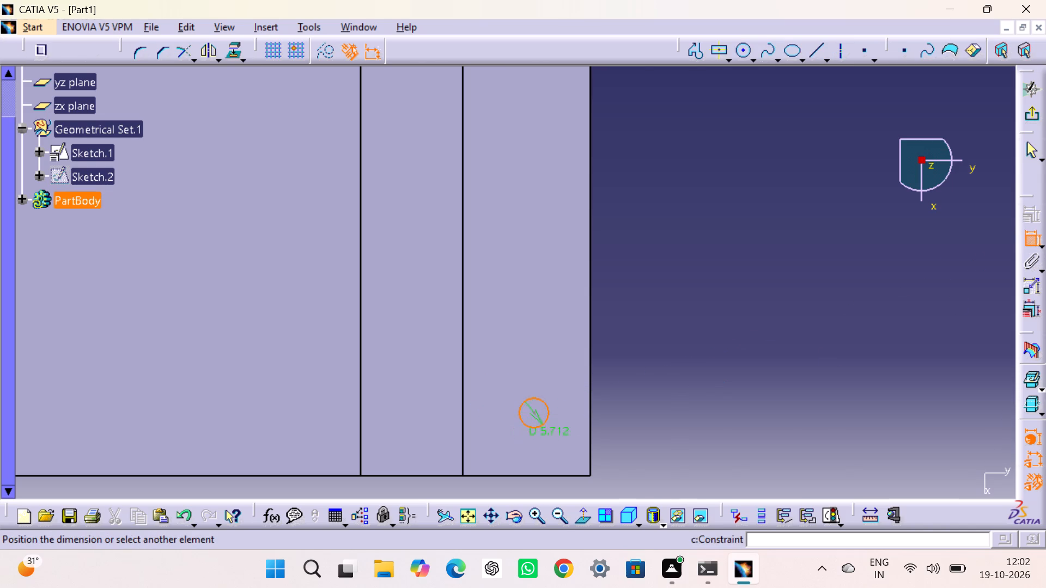
pyautogui.click(661, 410)
pyautogui.doubleClick(670, 405)
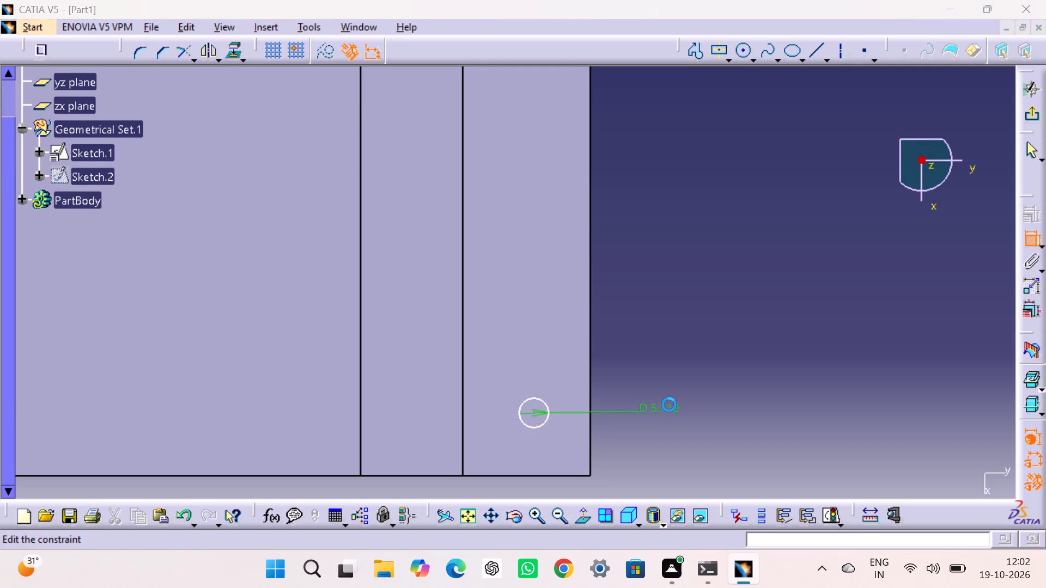
pyautogui.press('8')
pyautogui.press('Return')
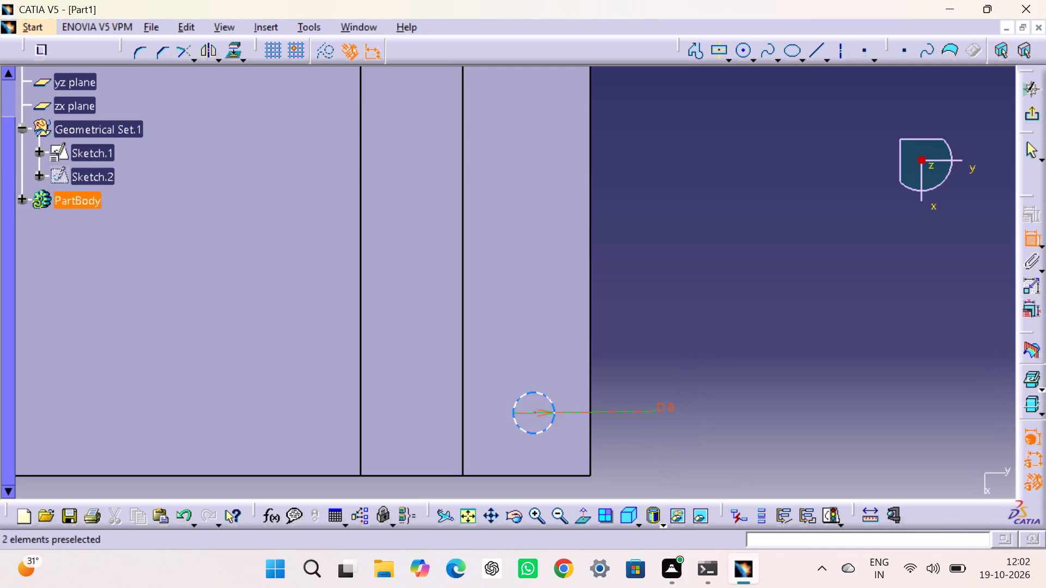
# Dimension the first small circle at the low step's other end and set its diameter to 8 mm.
pyautogui.moveTo(690, 304); pyautogui.dragTo(690, 310, button='middle')
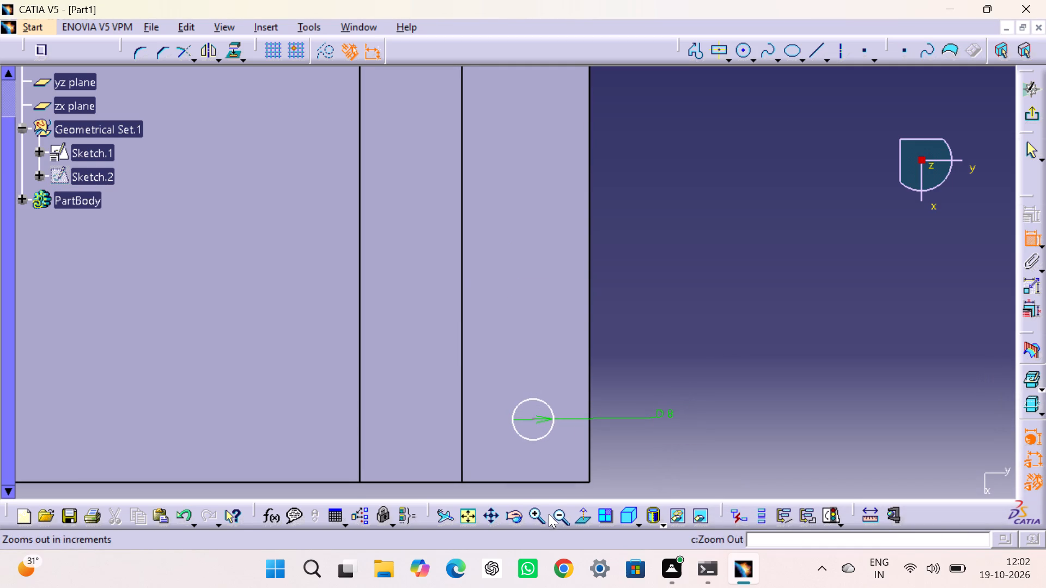
pyautogui.click(563, 514)
pyautogui.moveTo(666, 163); pyautogui.dragTo(649, 247, button='middle')
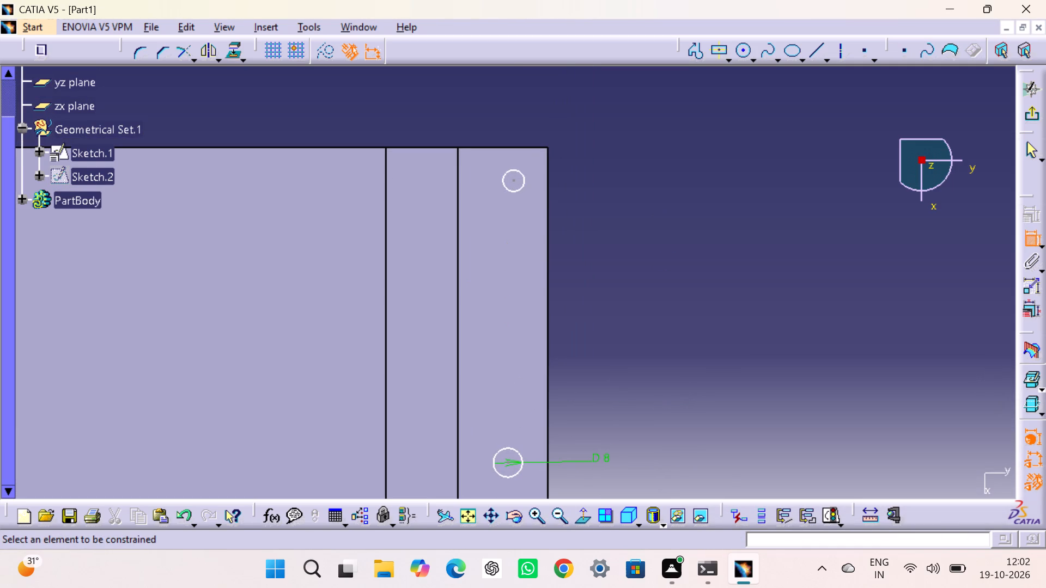
pyautogui.moveTo(525, 176); pyautogui.dragTo(531, 175)
pyautogui.click(602, 152)
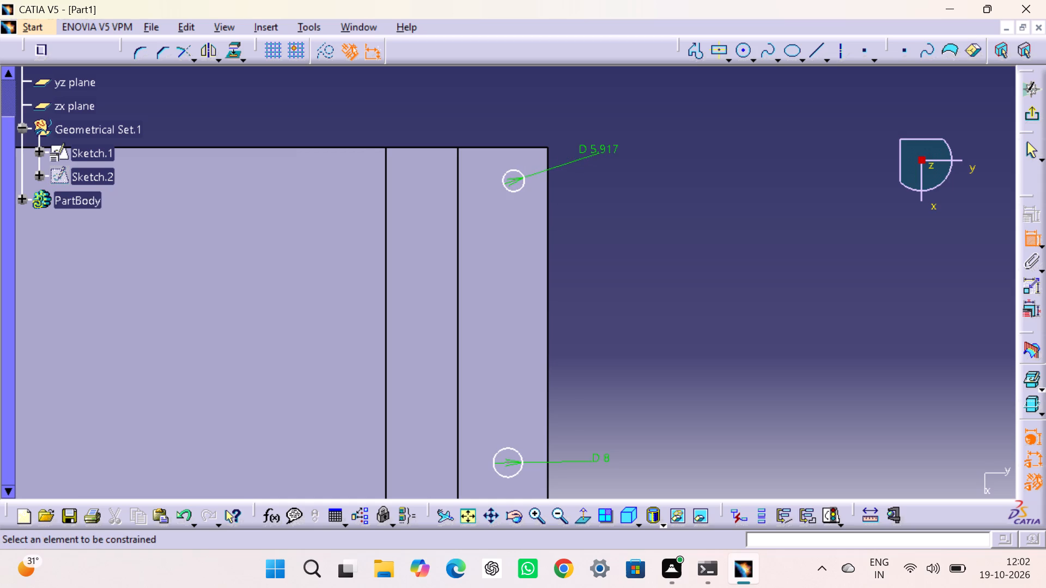
pyautogui.doubleClick(605, 148)
pyautogui.press('8')
pyautogui.press('Return')
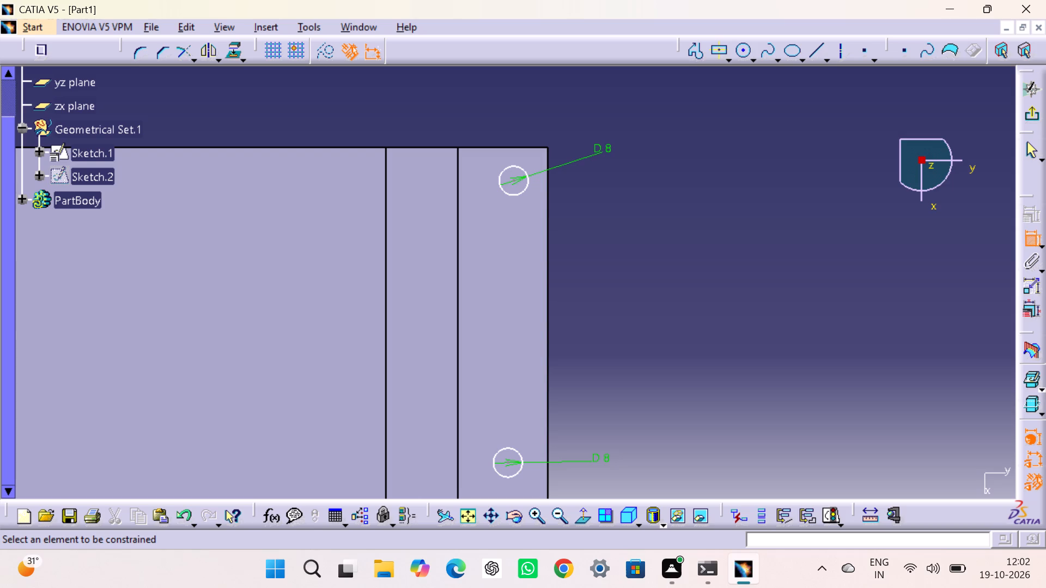
# Dimension the first circle centre's distance from the low step's nearest short end edge and set it to 15 mm.
pyautogui.click(515, 179)
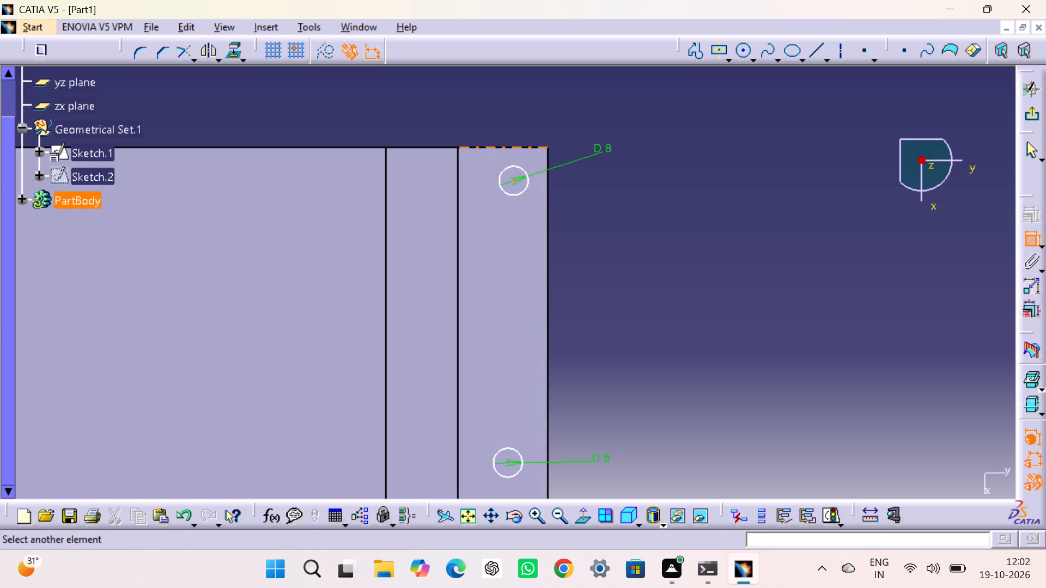
pyautogui.click(528, 149)
pyautogui.click(583, 170)
pyautogui.doubleClick(585, 165)
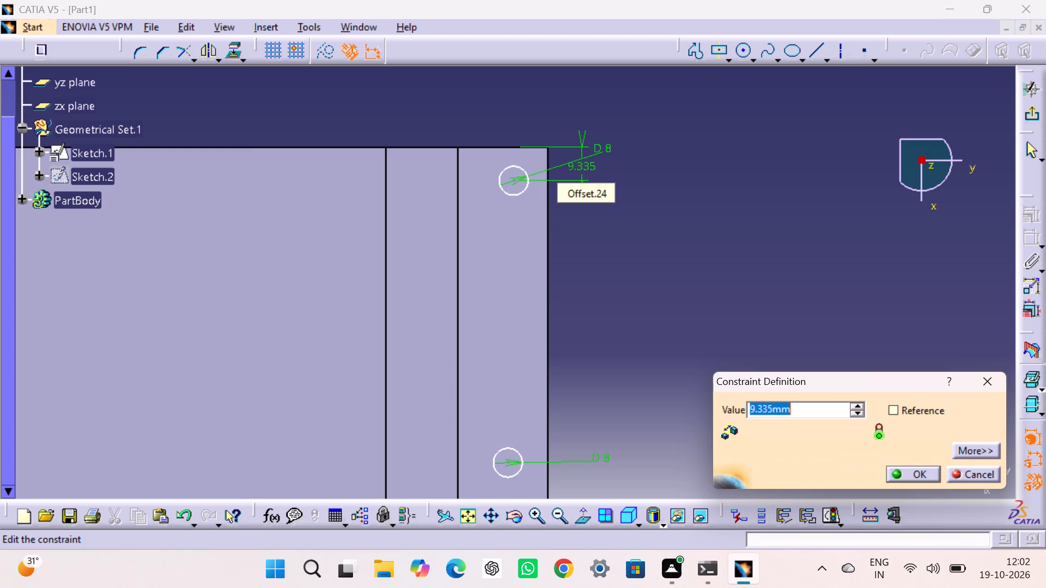
pyautogui.press('1')
pyautogui.press('5')
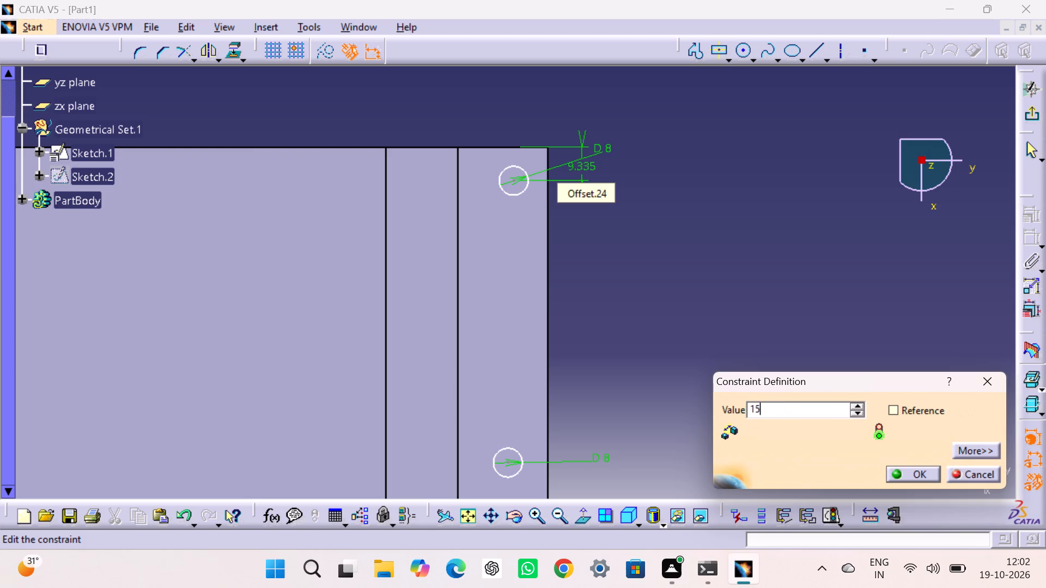
pyautogui.press('Return')
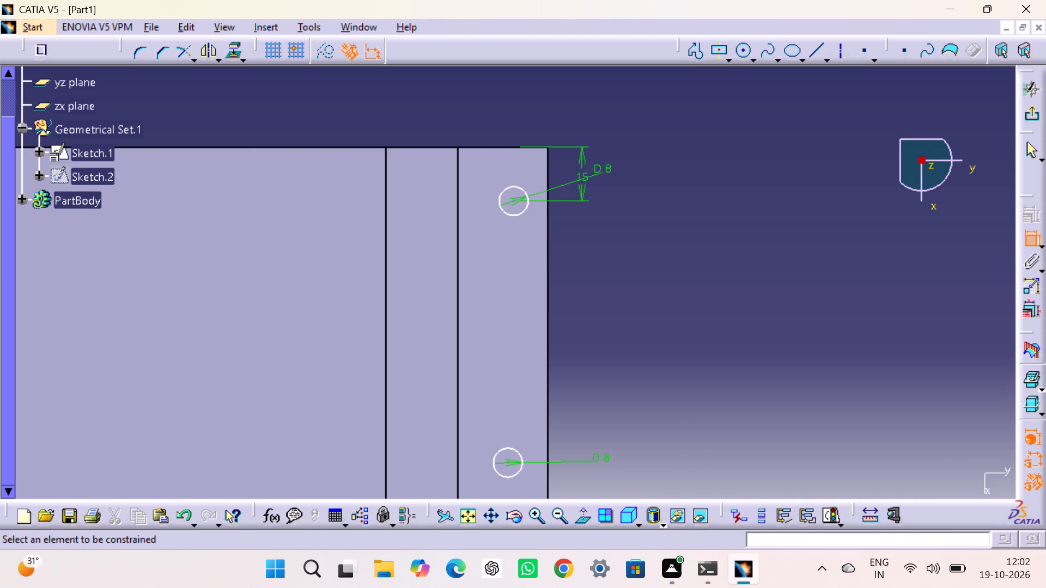
# Dimension the second circle centre's distance from the low step's outer long edge and set it to 12.5 mm.
pyautogui.moveTo(585, 354); pyautogui.dragTo(589, 258, button='middle')
pyautogui.click(512, 365)
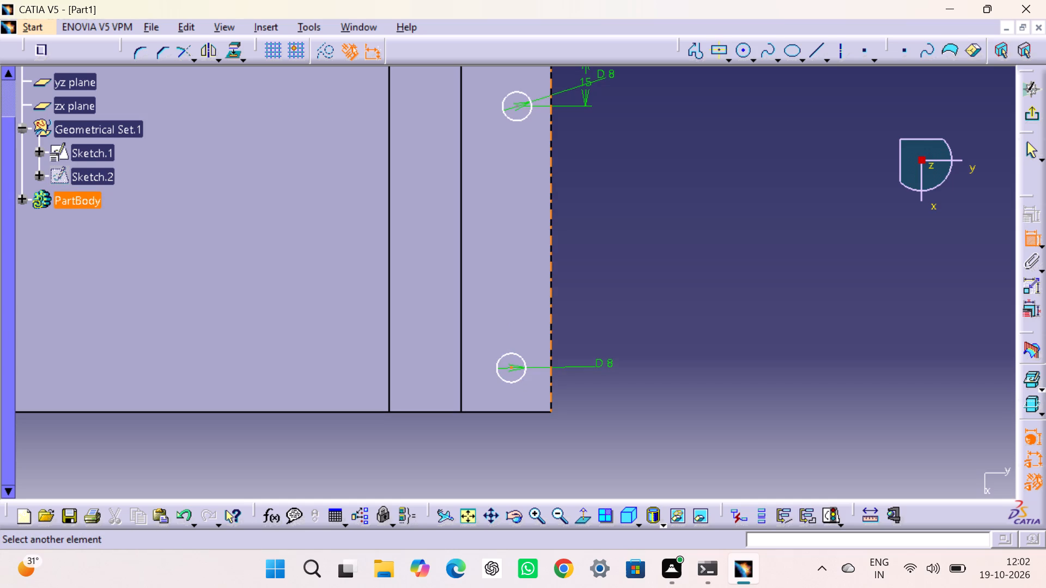
pyautogui.moveTo(551, 351); pyautogui.dragTo(549, 362)
pyautogui.click(534, 443)
pyautogui.doubleClick(534, 435)
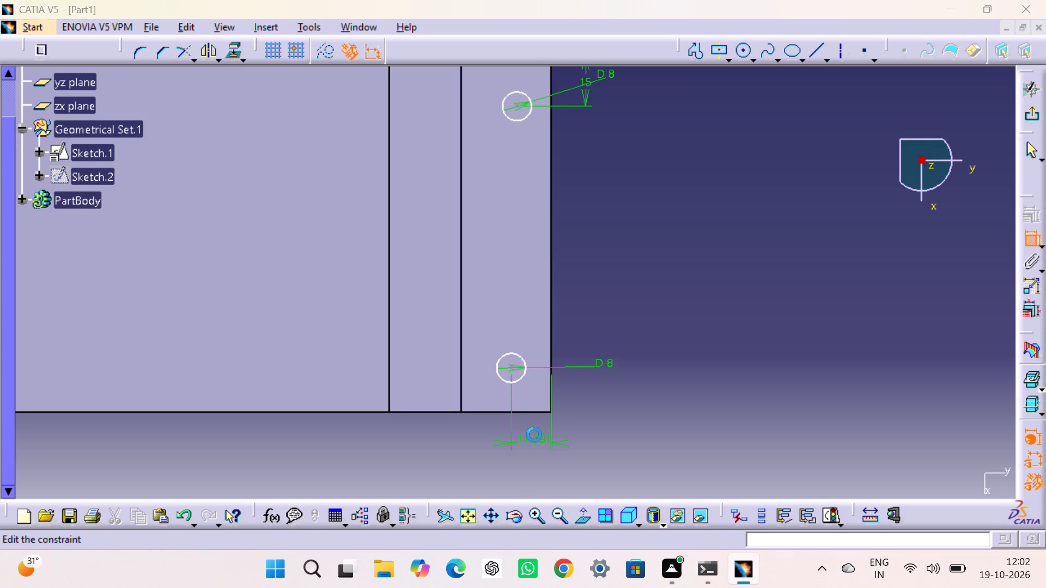
pyautogui.write('12.5')
pyautogui.press('Return')
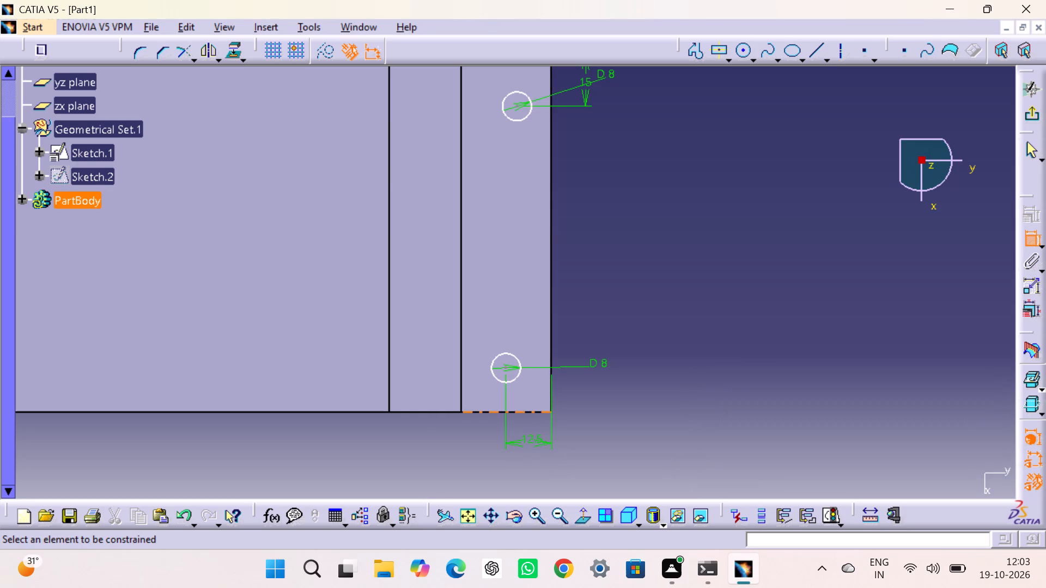
# Dimension the second circle centre's distance from the low step's nearest short end edge and set it to 15 mm.
pyautogui.click(526, 411)
pyautogui.click(504, 366)
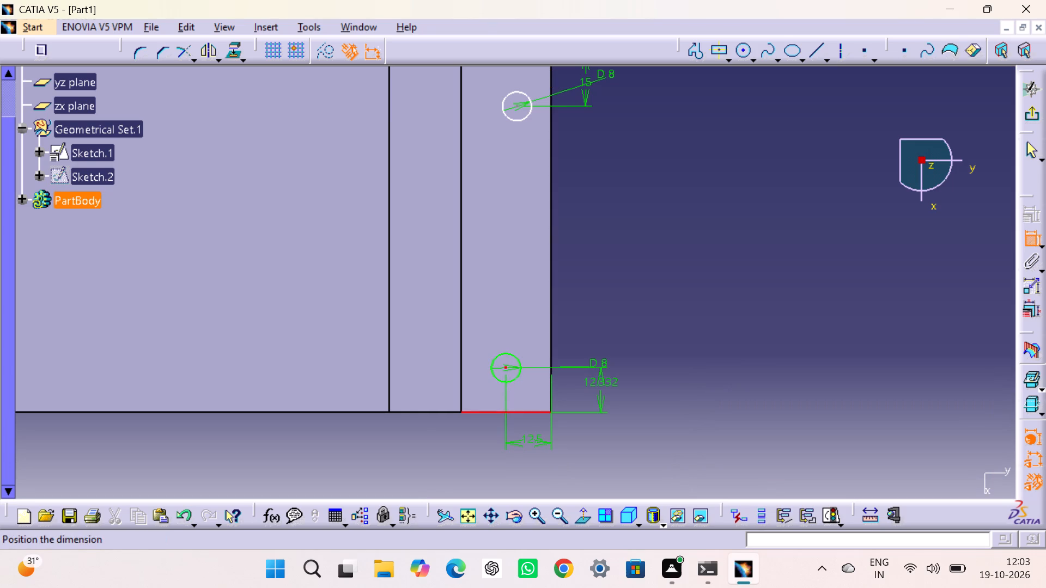
pyautogui.click(603, 387)
pyautogui.doubleClick(604, 379)
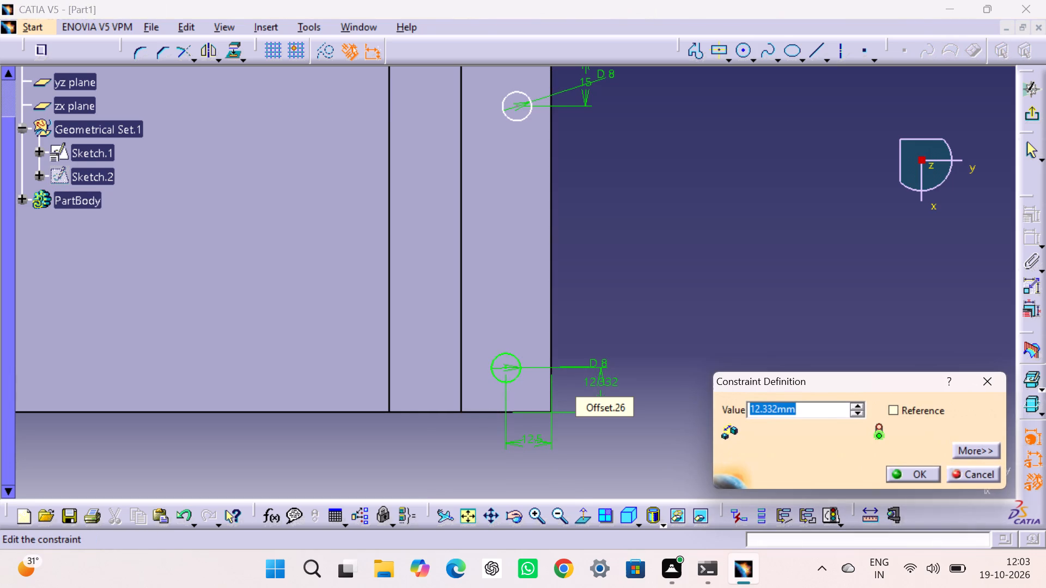
pyautogui.write('15')
pyautogui.press('Return')
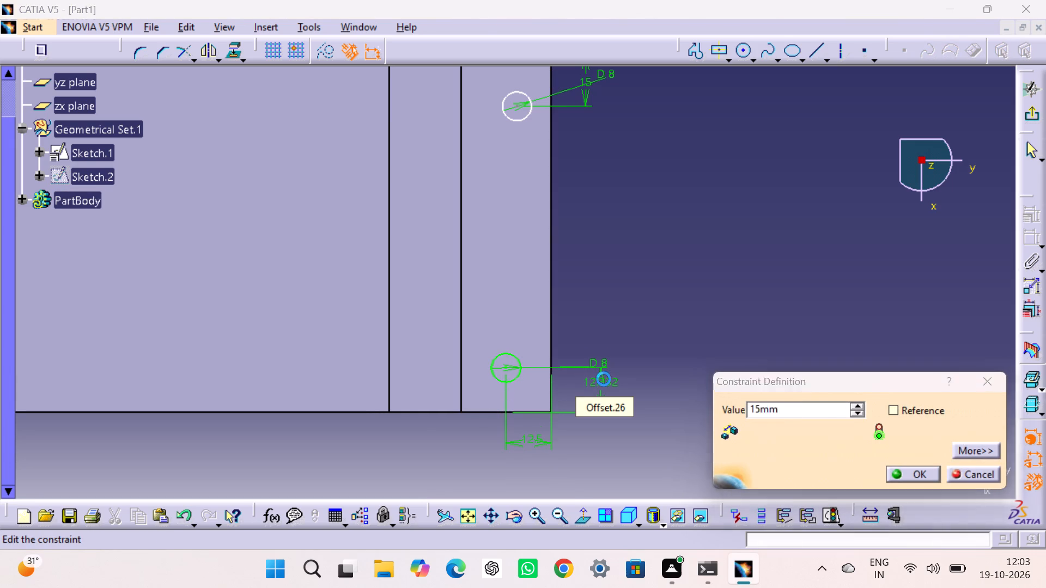
# Dimension the first circle centre's distance from the low step's outer long edge and set it to 12.5 mm.
pyautogui.moveTo(636, 252); pyautogui.dragTo(637, 305, button='middle')
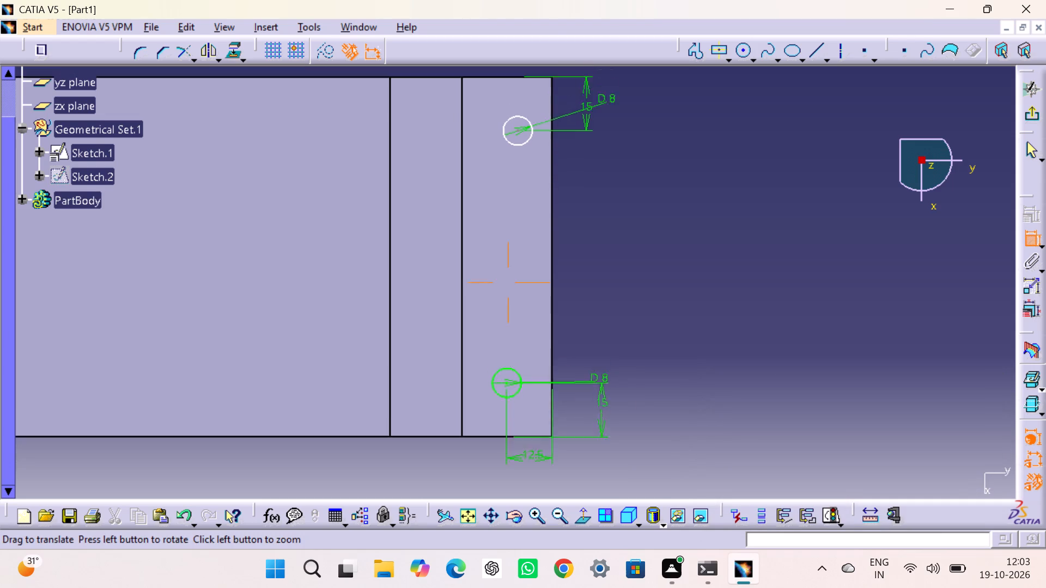
pyautogui.moveTo(637, 305); pyautogui.dragTo(635, 422, button='middle')
pyautogui.moveTo(513, 276); pyautogui.dragTo(518, 278)
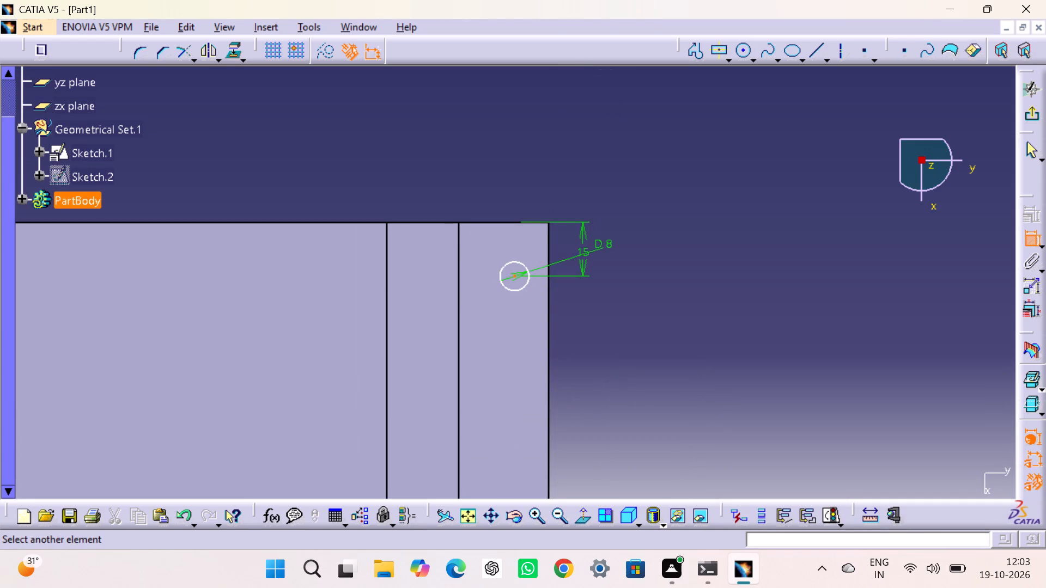
pyautogui.click(546, 295)
pyautogui.click(536, 167)
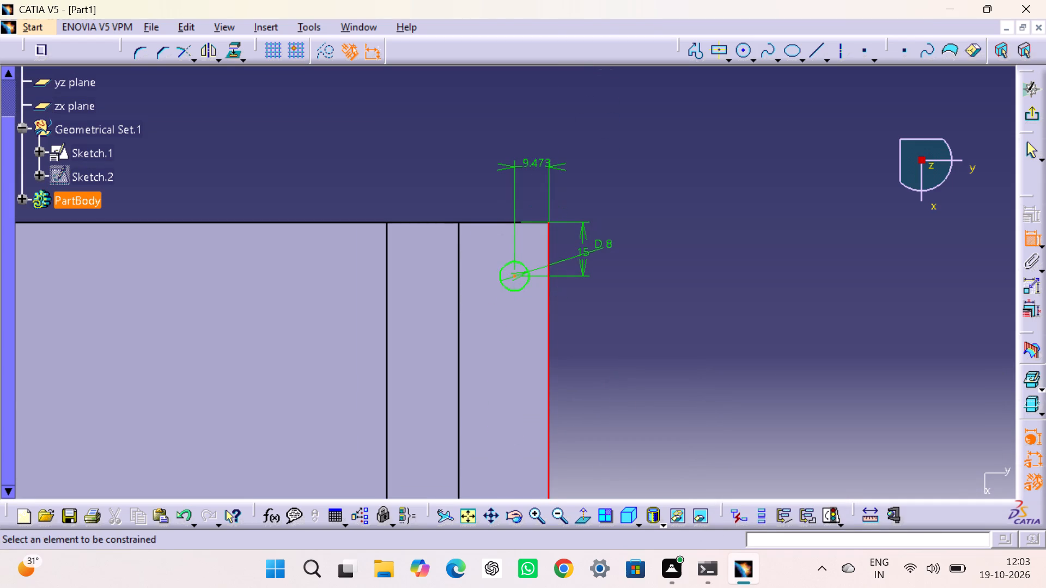
pyautogui.doubleClick(536, 167)
pyautogui.write('12')
pyautogui.write('.5')
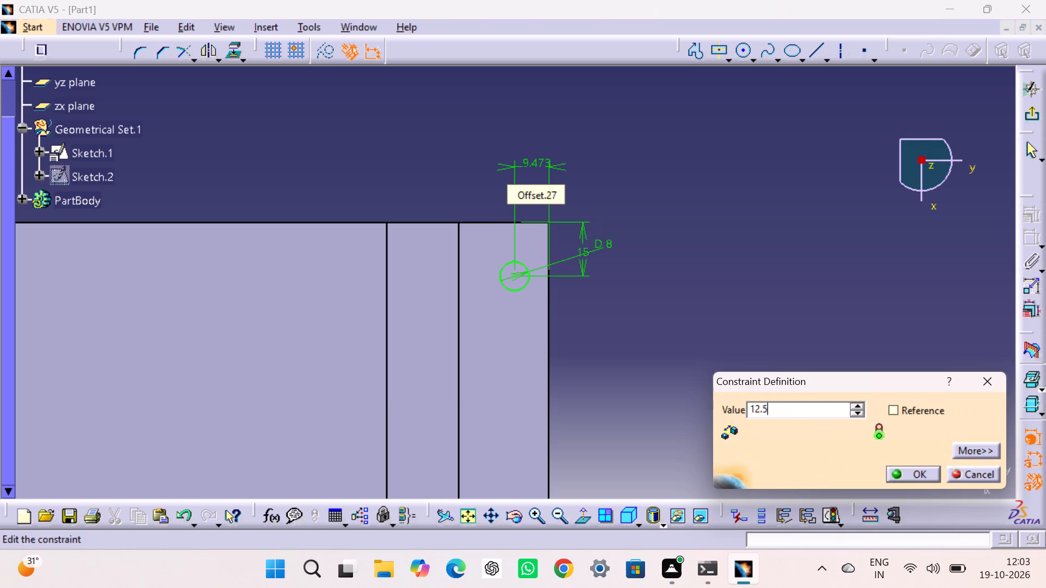
pyautogui.press('Return')
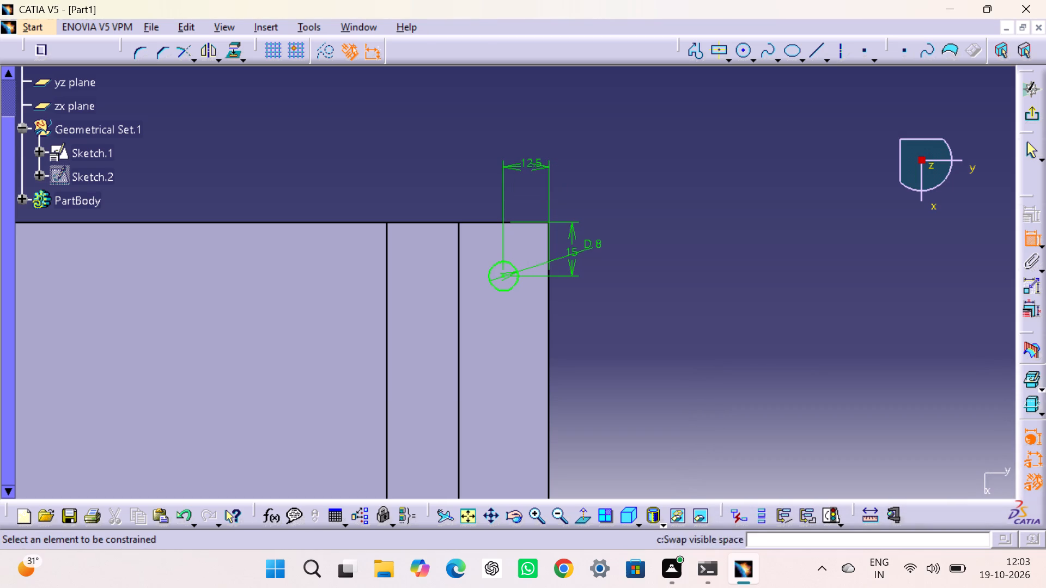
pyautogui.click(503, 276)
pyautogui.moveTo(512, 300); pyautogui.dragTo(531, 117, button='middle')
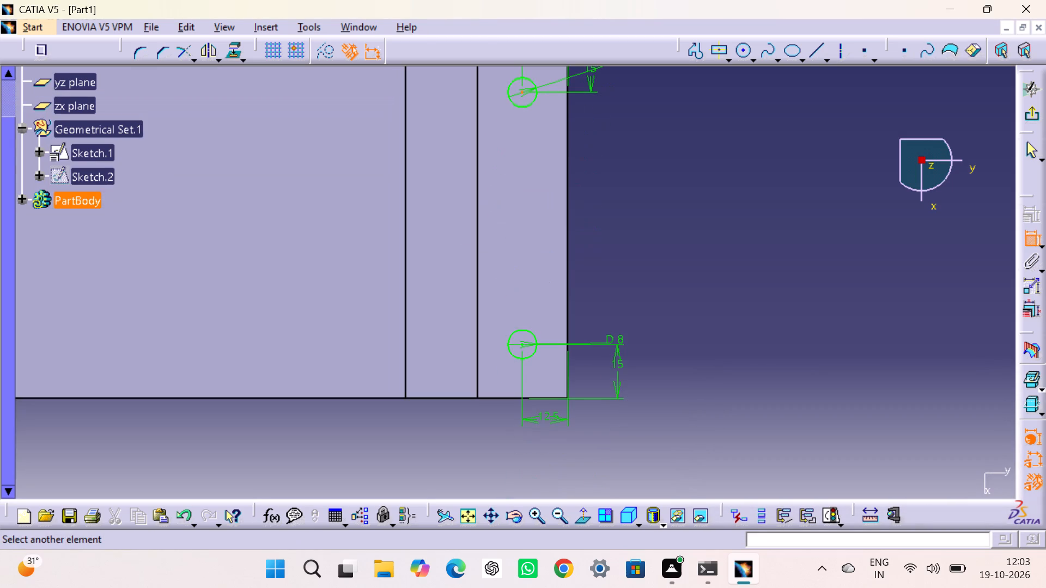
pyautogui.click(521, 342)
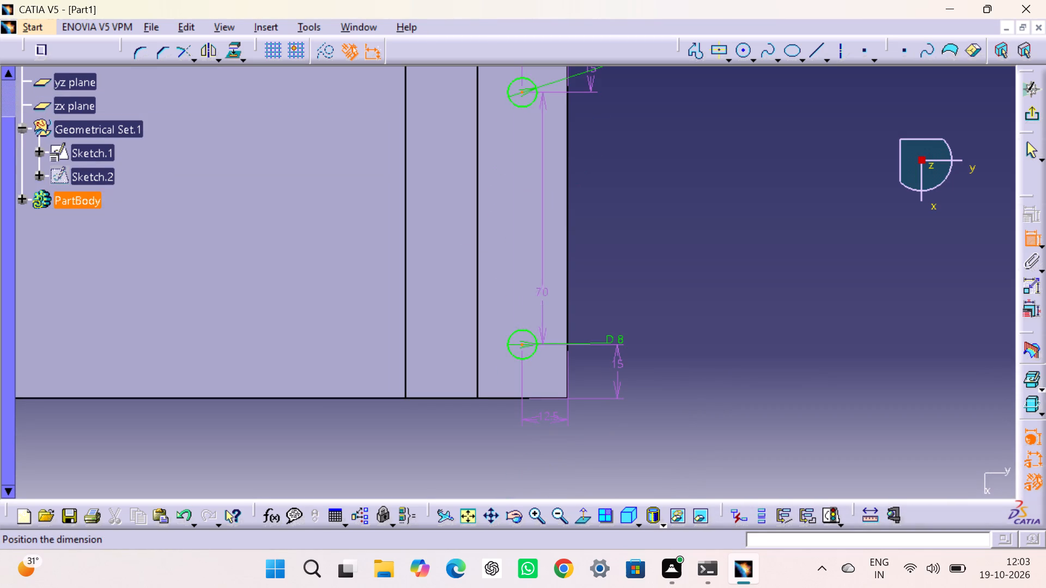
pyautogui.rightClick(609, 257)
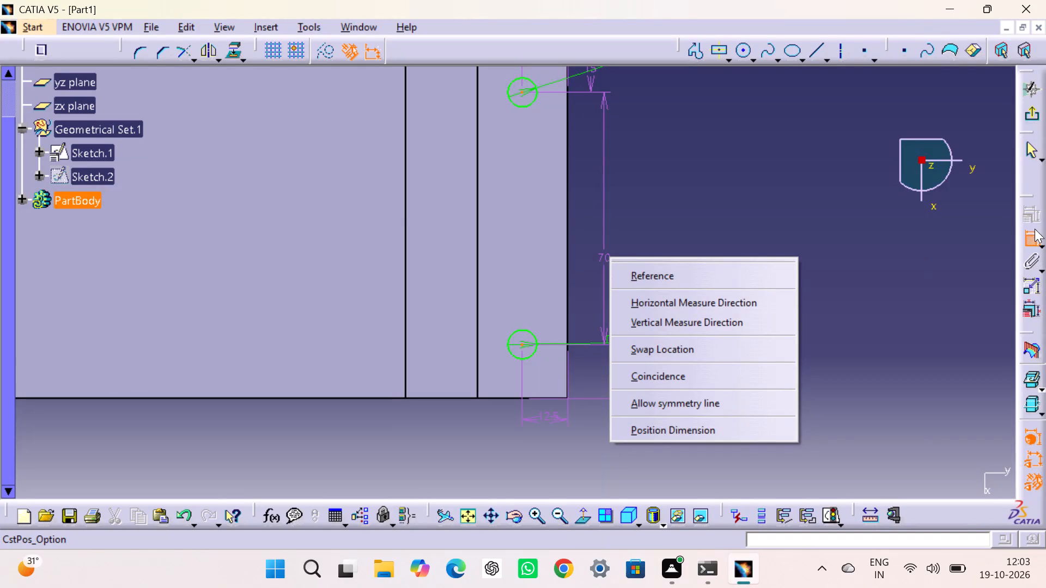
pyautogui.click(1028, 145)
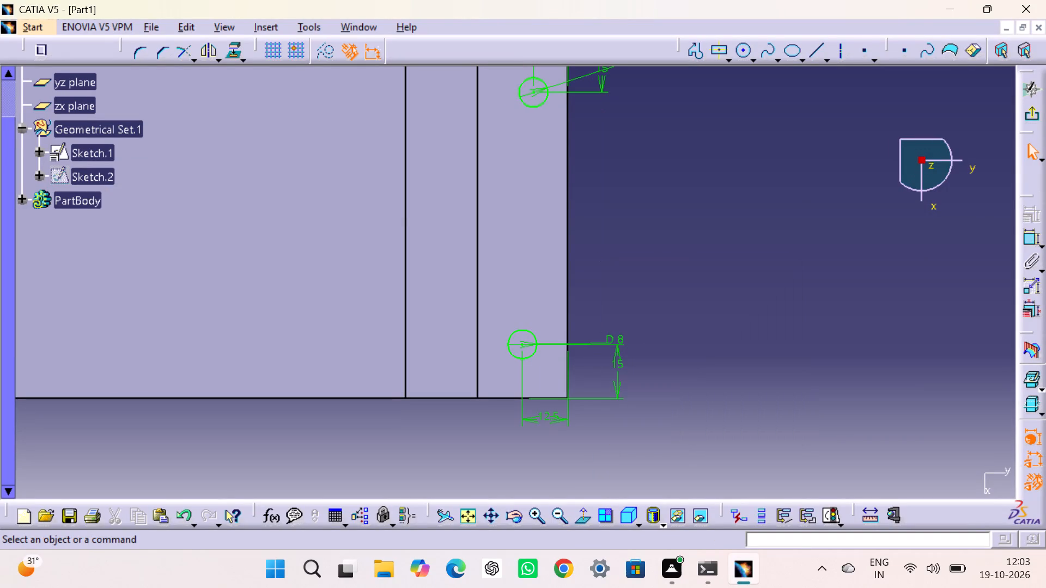
# Draw two small circles near the sketch origin at the part's opposite end, one on each side of the horizontal axis.
pyautogui.moveTo(673, 223); pyautogui.dragTo(665, 279, button='middle')
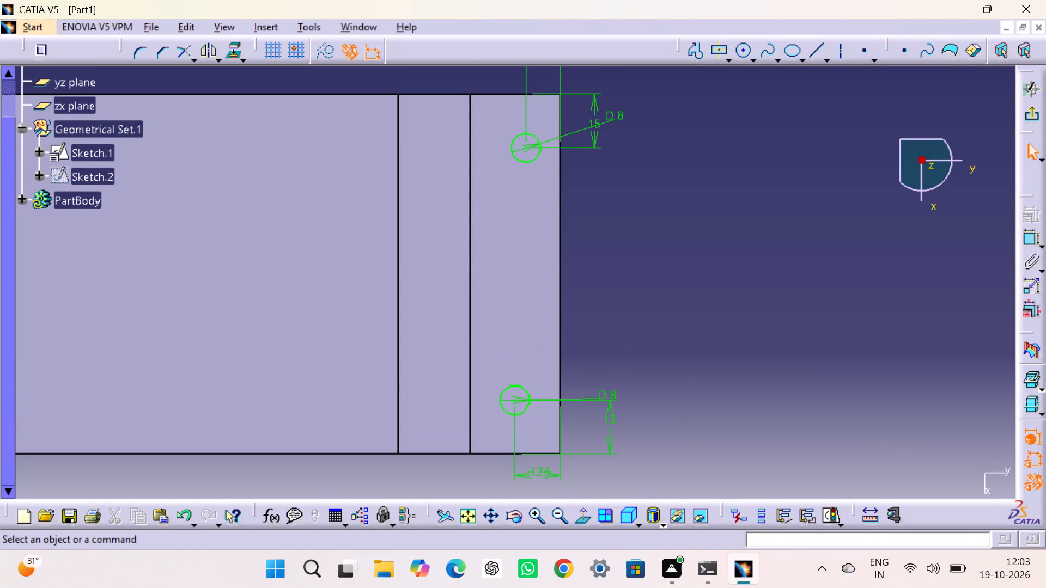
pyautogui.moveTo(476, 294); pyautogui.dragTo(899, 328, button='middle')
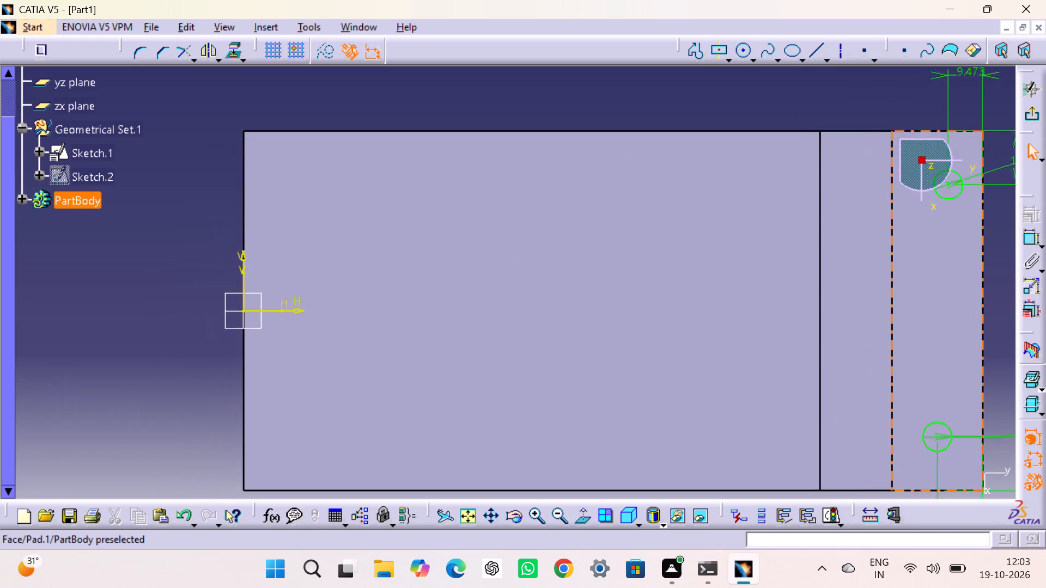
pyautogui.moveTo(899, 328); pyautogui.dragTo(858, 323, button='middle')
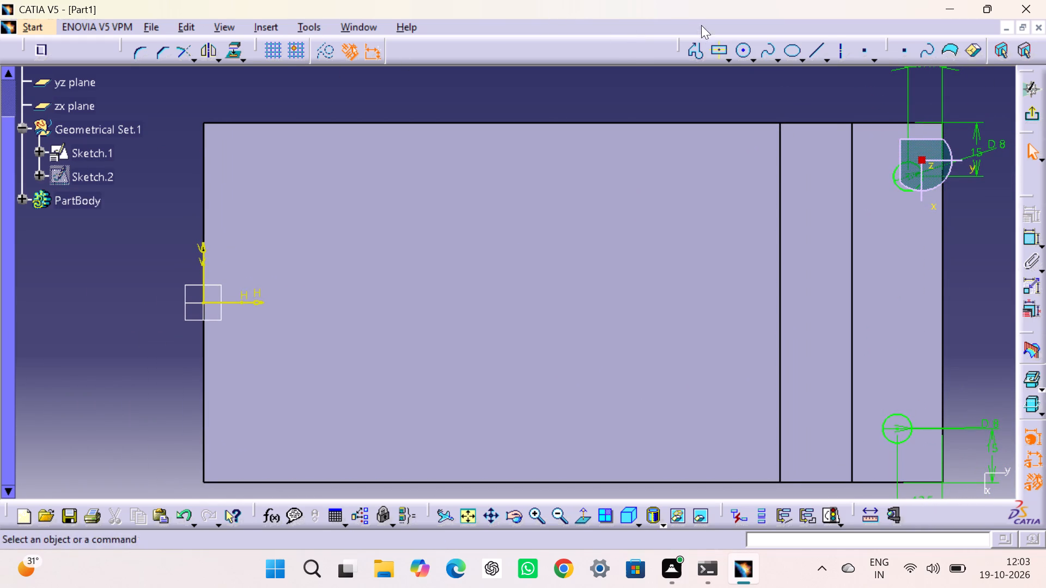
pyautogui.click(741, 50)
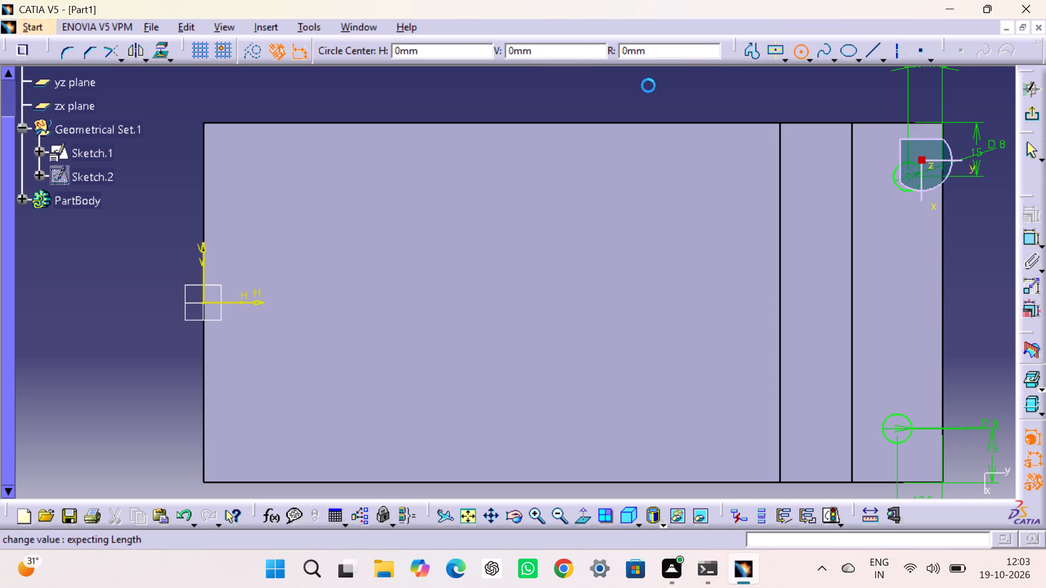
pyautogui.click(279, 262)
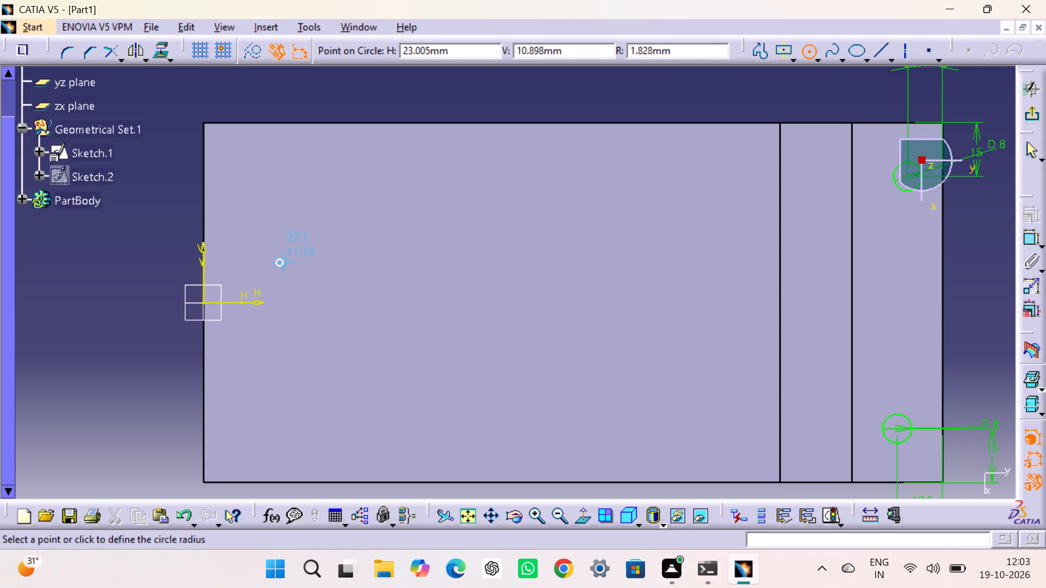
pyautogui.click(291, 266)
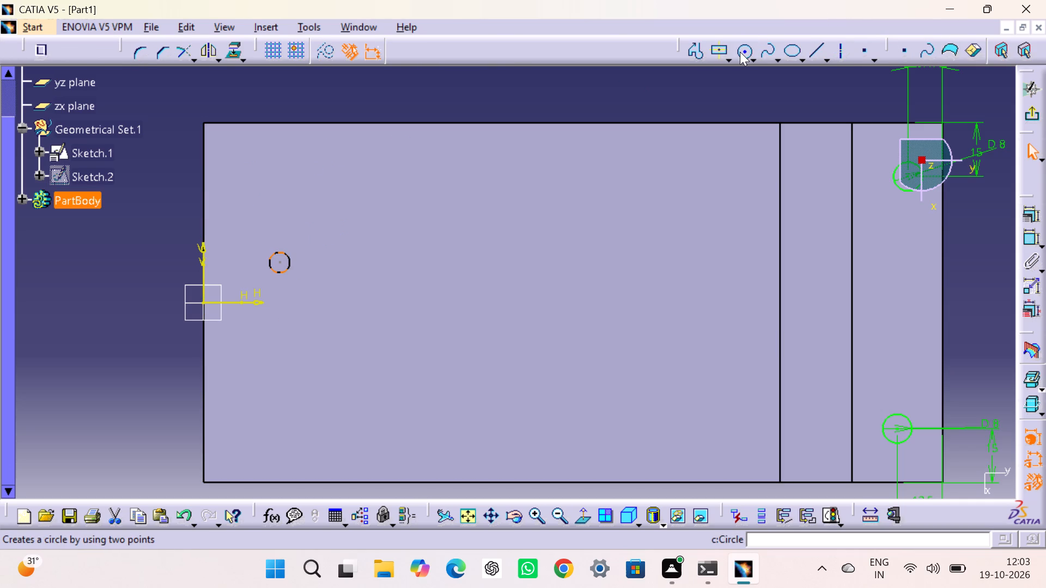
pyautogui.click(741, 52)
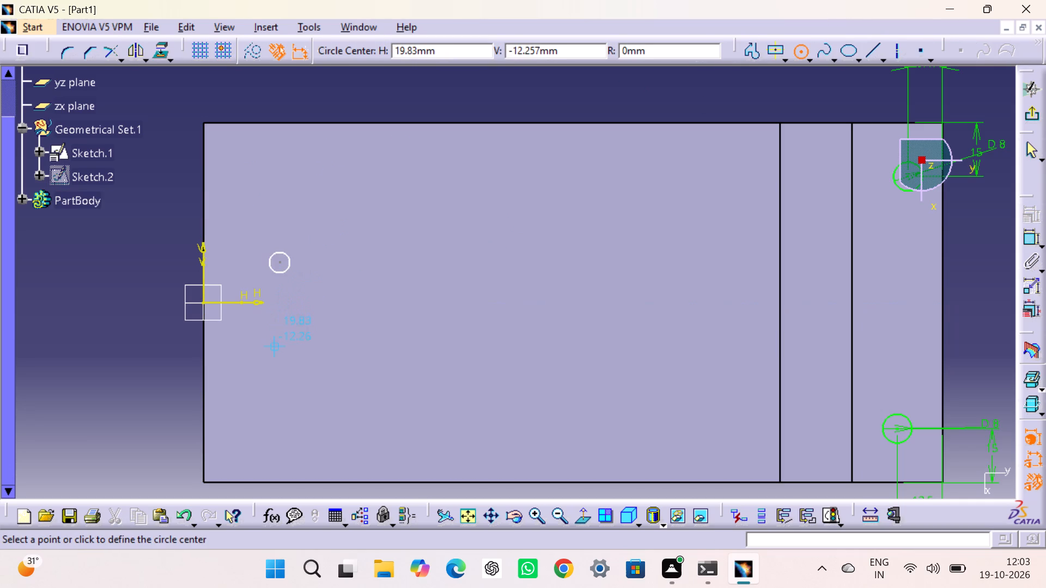
pyautogui.click(278, 349)
pyautogui.click(290, 355)
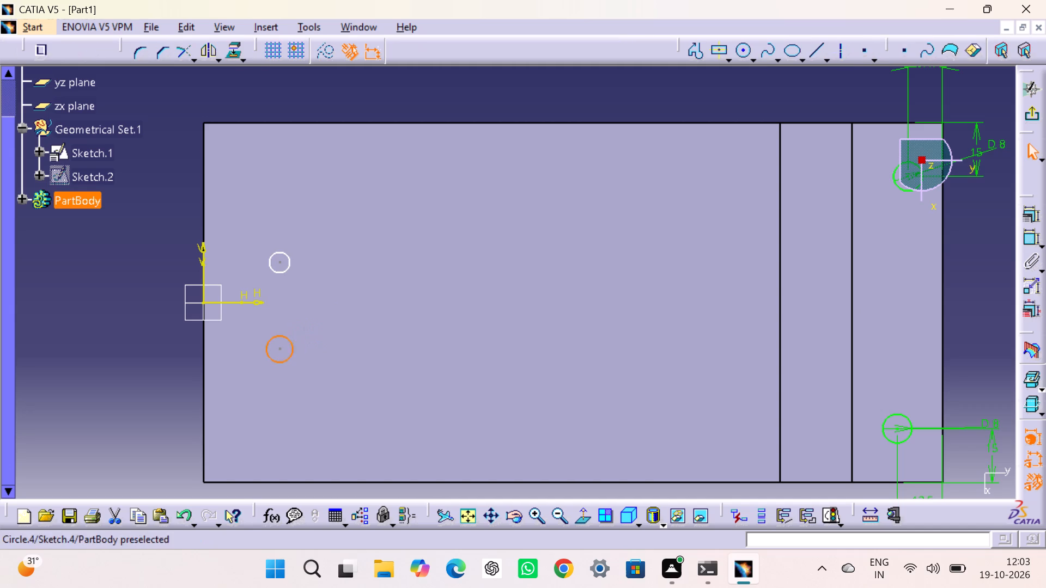
pyautogui.click(774, 98)
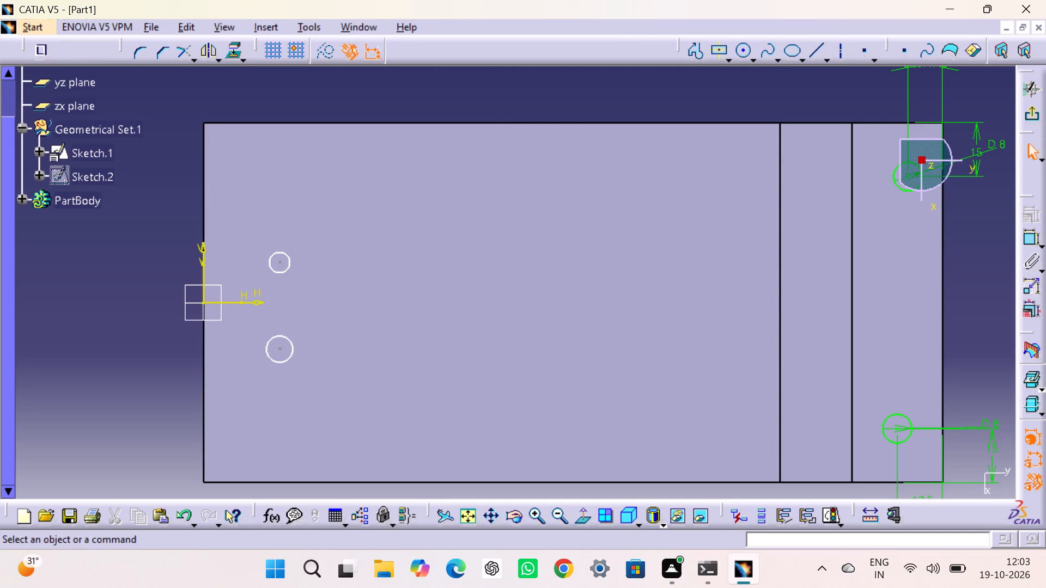
# Dimension the diameter of the small circle above the horizontal axis near the sketch origin and set it to 6 mm.
pyautogui.doubleClick(1030, 237)
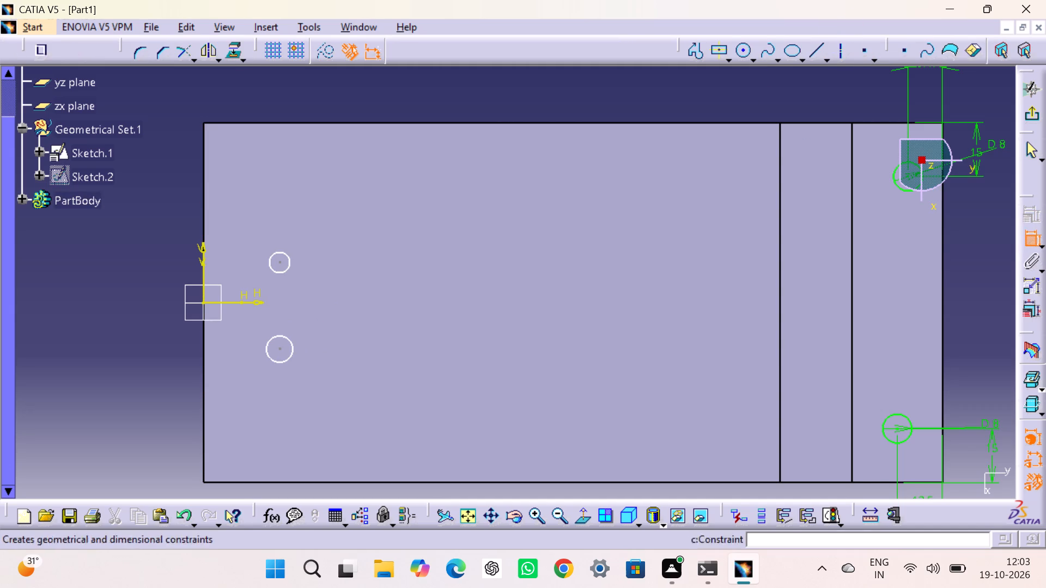
pyautogui.moveTo(271, 261); pyautogui.dragTo(241, 240)
pyautogui.click(185, 205)
pyautogui.doubleClick(184, 200)
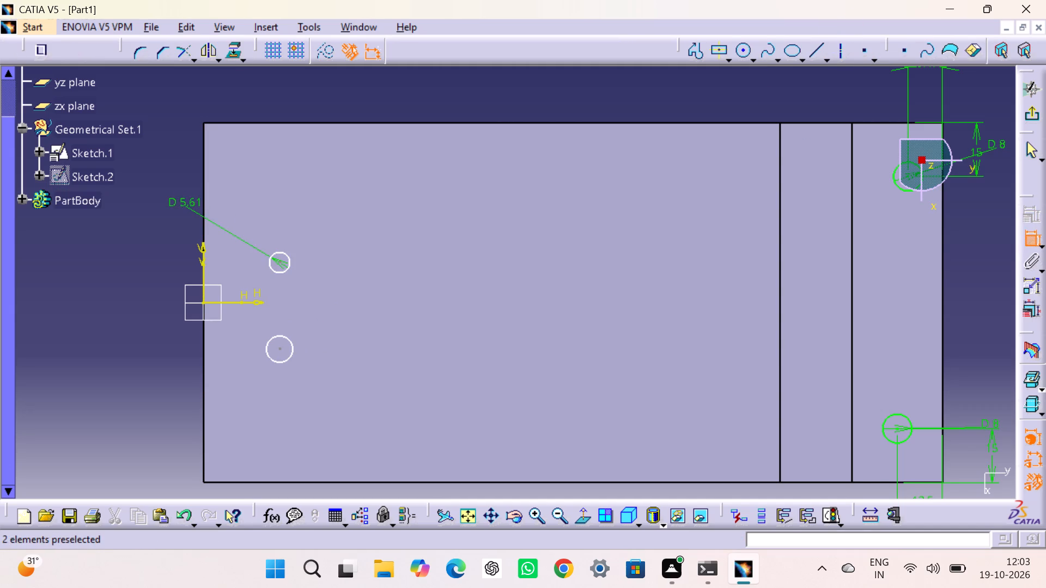
pyautogui.press('6')
pyautogui.press('Return')
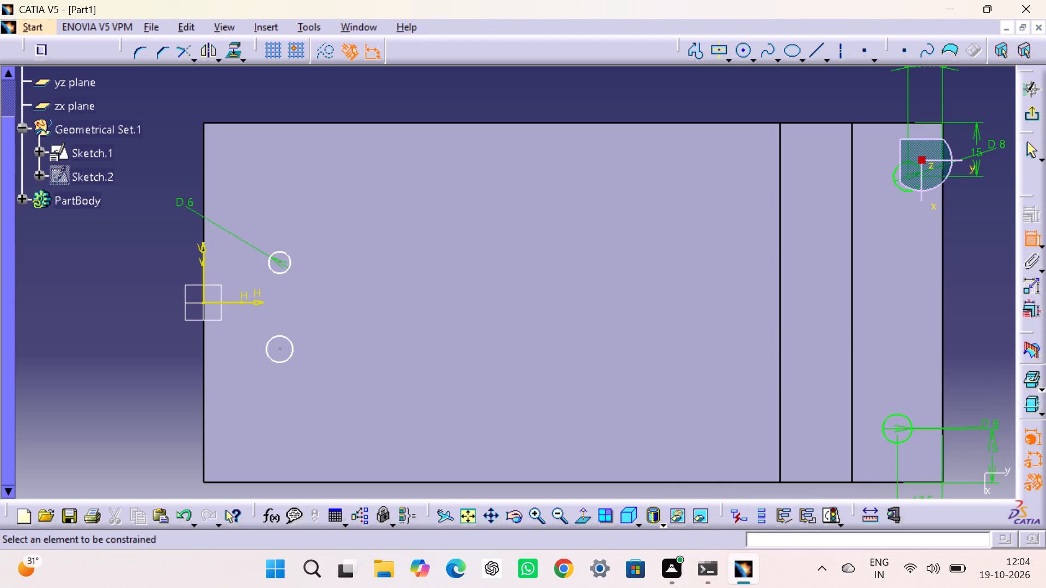
# Dimension the diameter of the small circle below the horizontal axis near the sketch origin and set it to 6 mm.
pyautogui.click(271, 356)
pyautogui.click(154, 351)
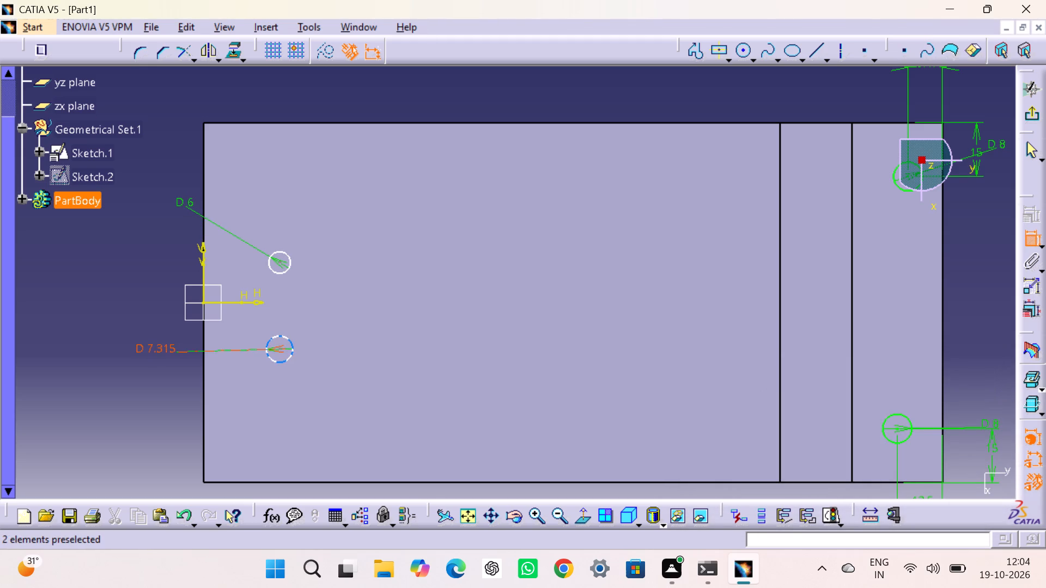
pyautogui.doubleClick(155, 346)
pyautogui.press('6')
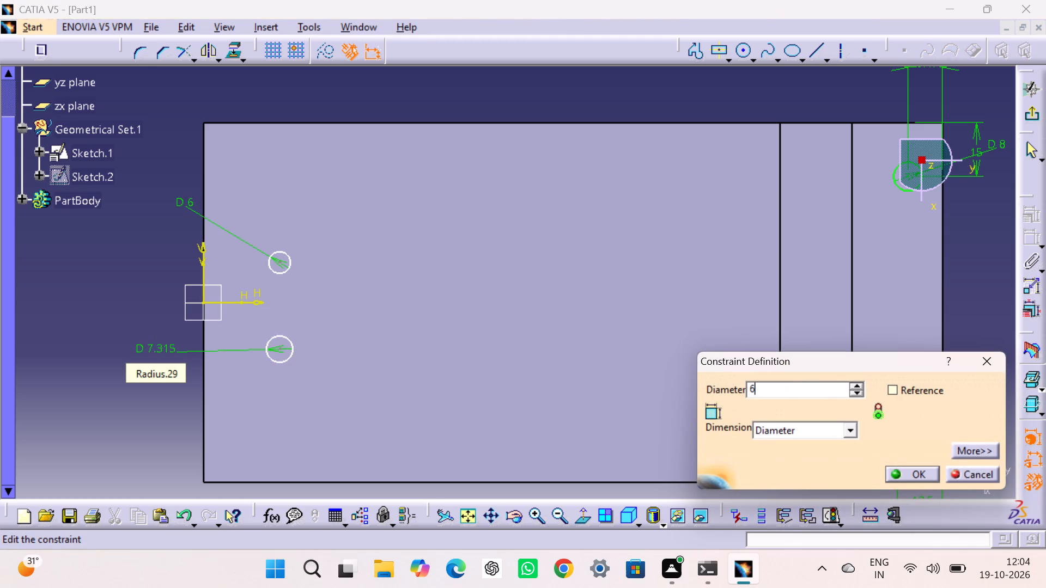
pyautogui.press('Return')
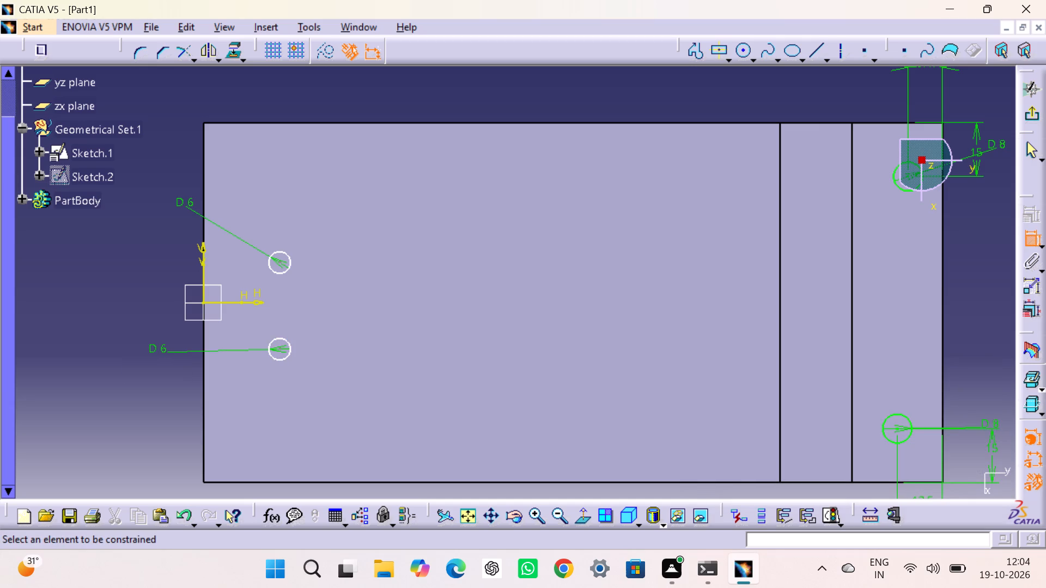
# Constrain the centres of the two 6 mm circles to be symmetric about the sketch's horizontal axis.
pyautogui.click(279, 346)
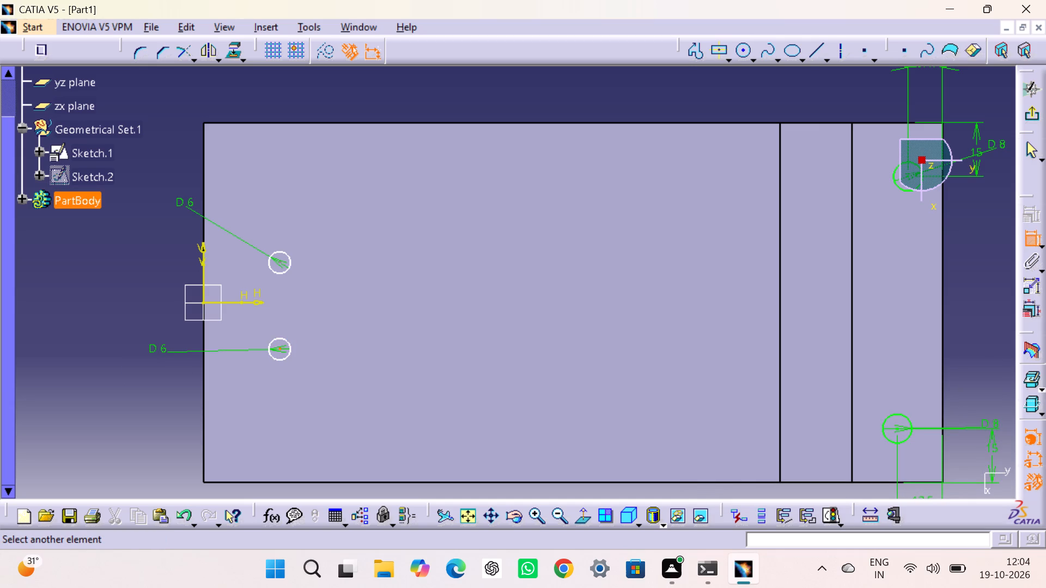
pyautogui.click(281, 262)
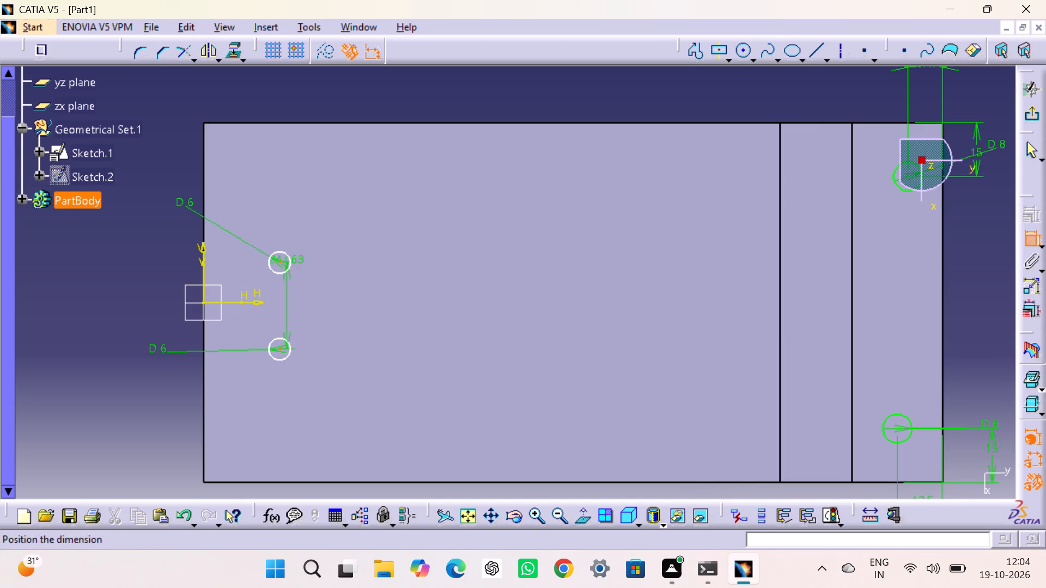
pyautogui.rightClick(386, 283)
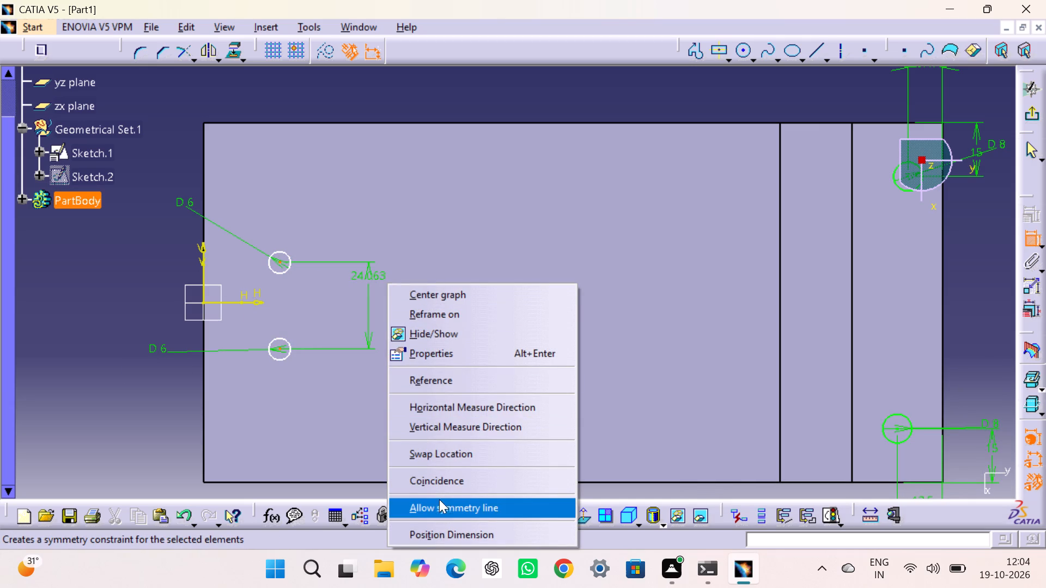
pyautogui.click(440, 505)
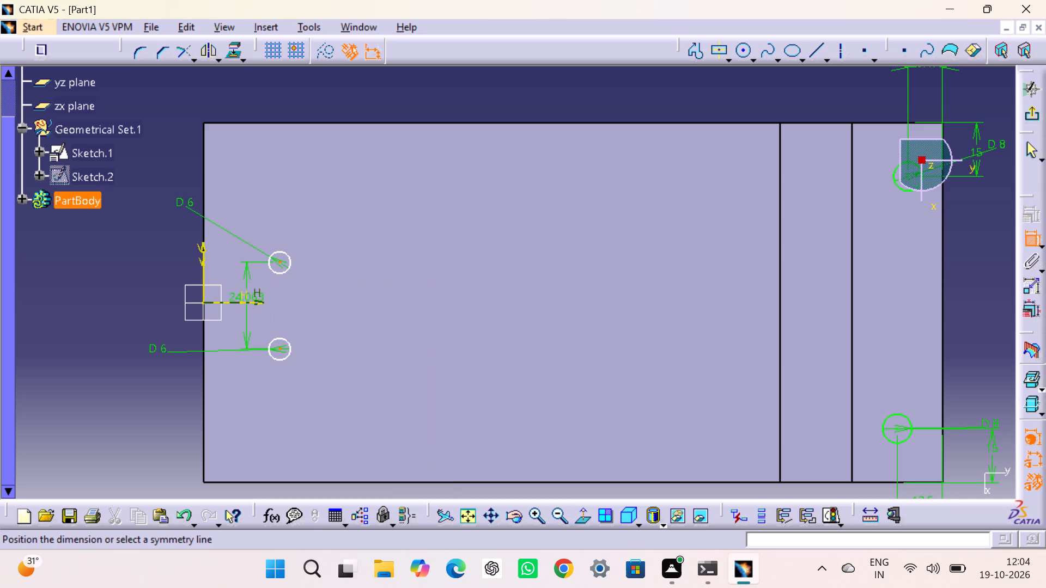
pyautogui.click(244, 302)
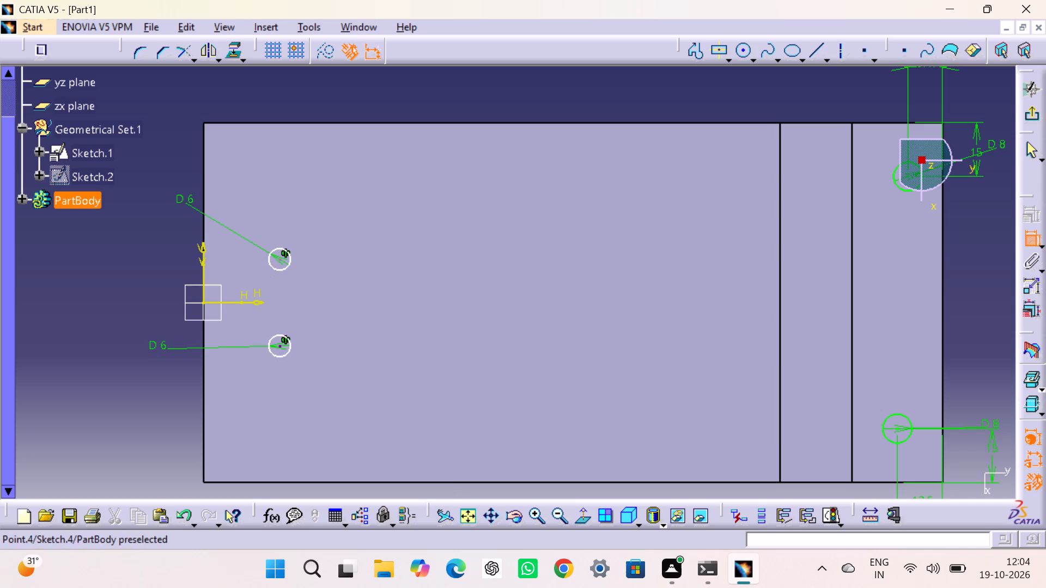
# Dimension the distance between the centres of the two 6 mm circles and set it to 34 mm.
pyautogui.click(279, 343)
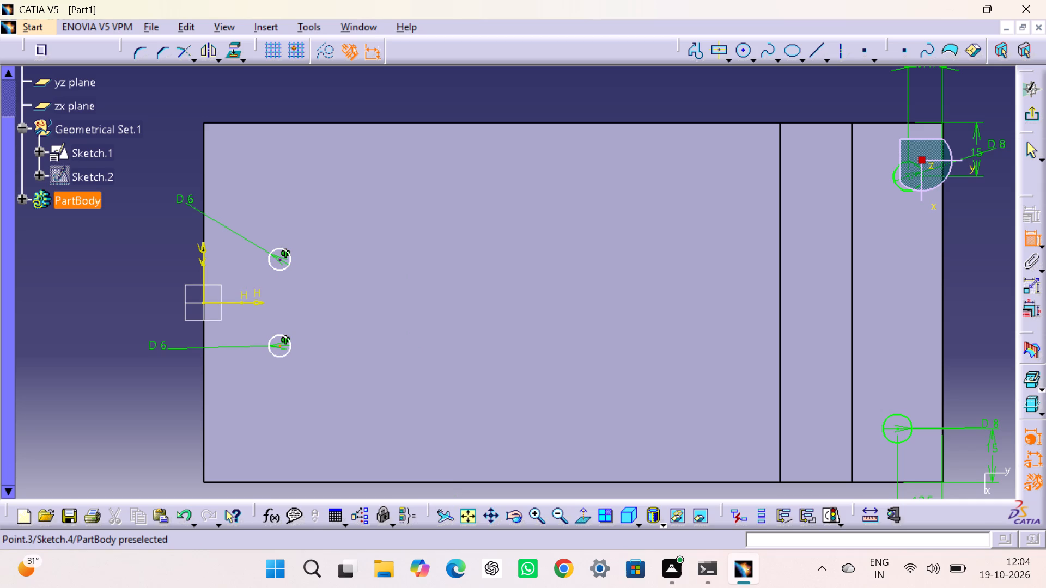
pyautogui.click(279, 259)
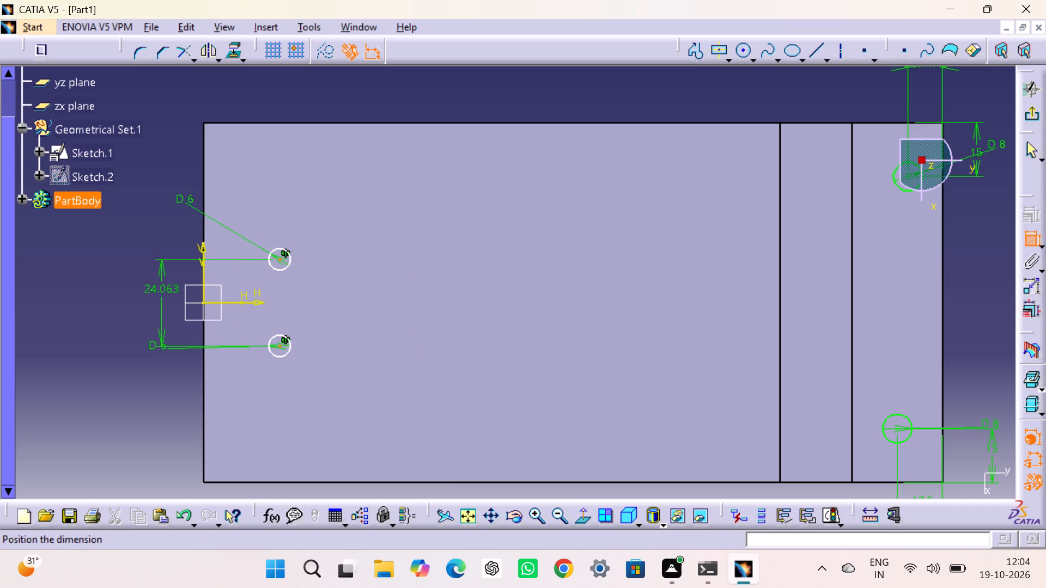
pyautogui.click(171, 295)
pyautogui.doubleClick(169, 292)
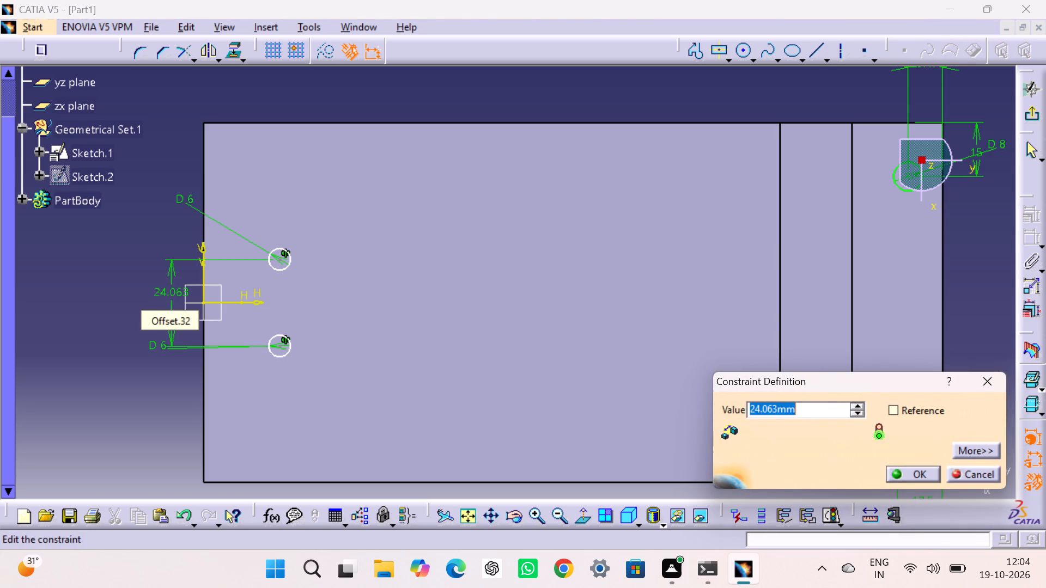
pyautogui.write('34')
pyautogui.press('Return')
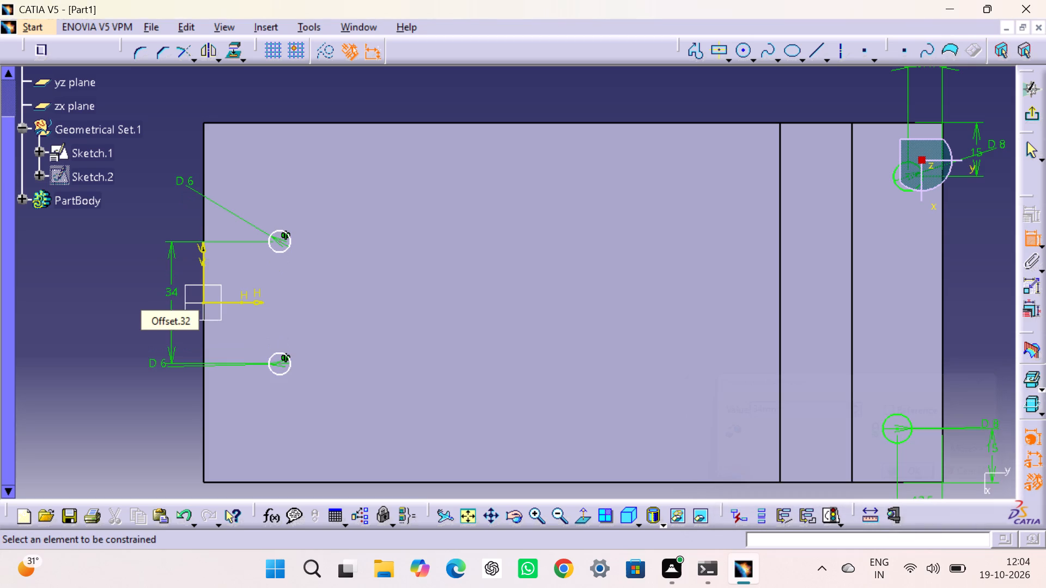
pyautogui.click(118, 263)
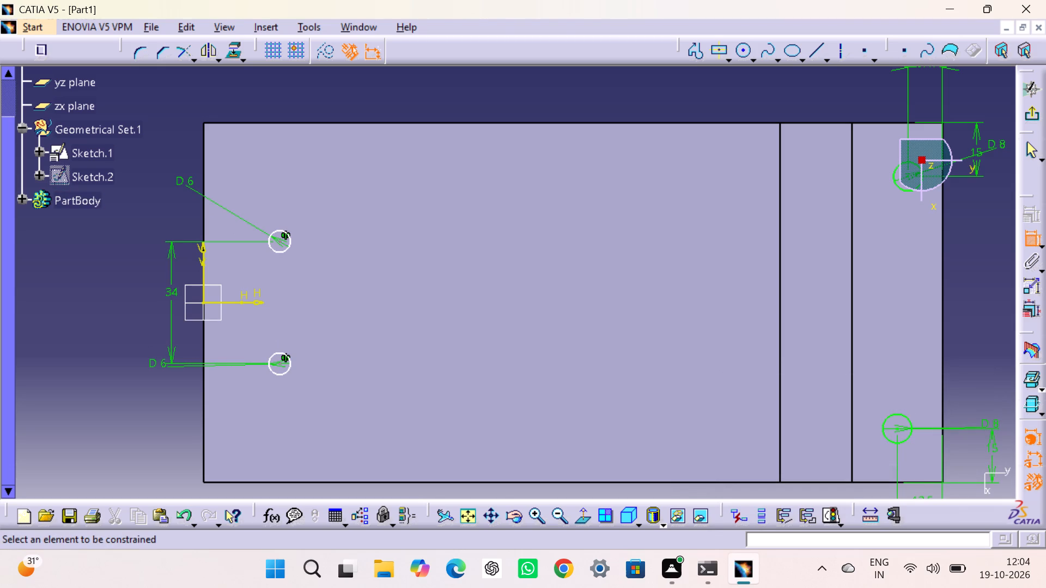
# Dimension the lower 6 mm circle centre's distance from the part's end edge at the sketch origin and set it to 22.5 mm.
pyautogui.click(281, 362)
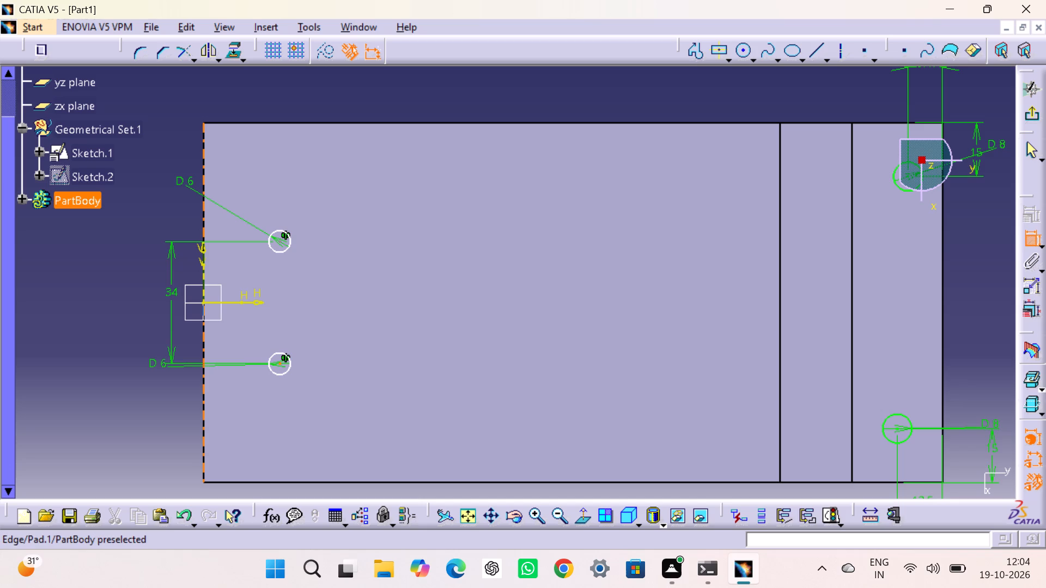
pyautogui.click(204, 377)
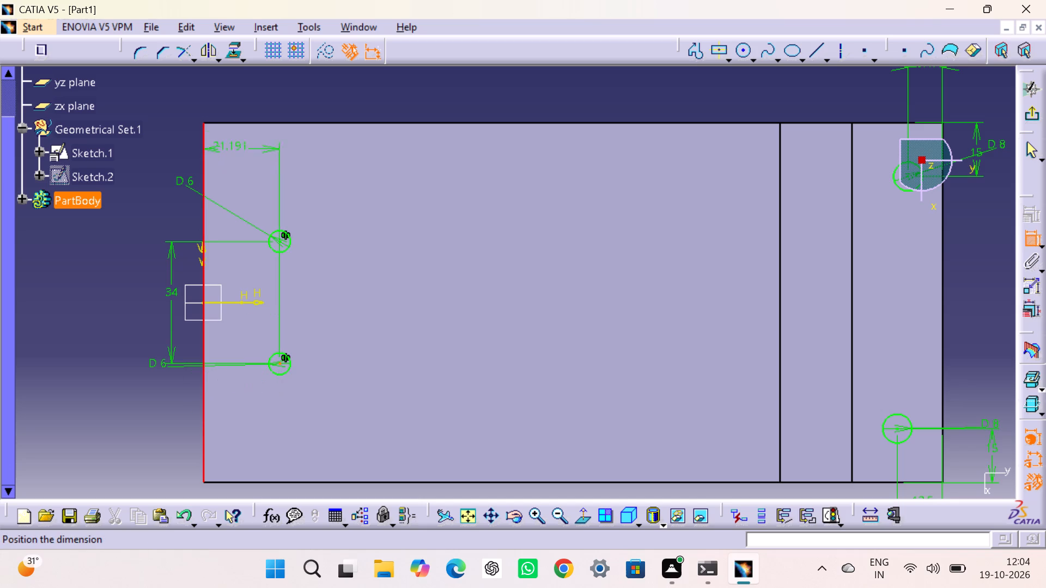
pyautogui.click(231, 98)
pyautogui.doubleClick(231, 98)
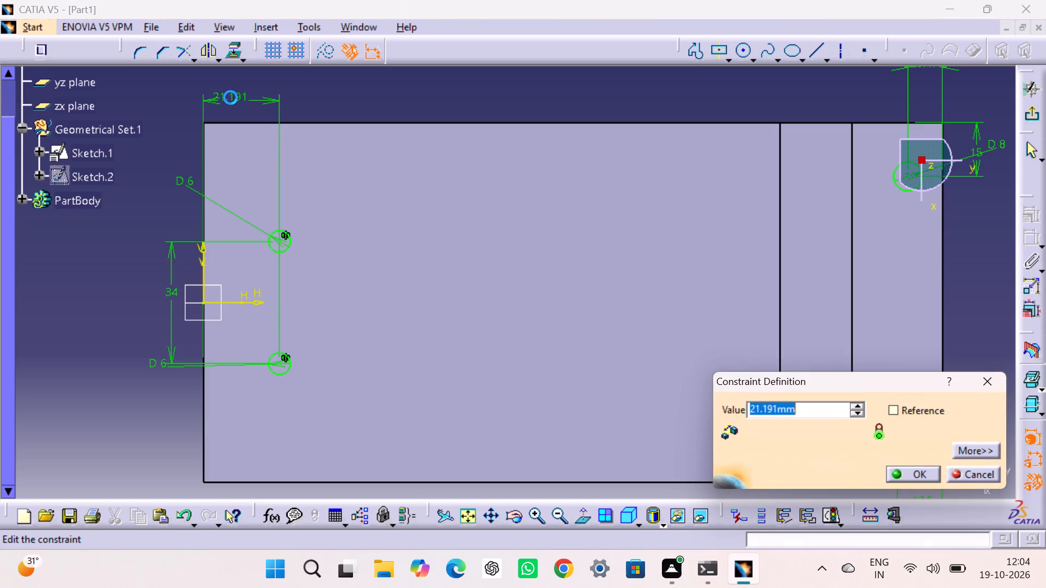
pyautogui.write('22.')
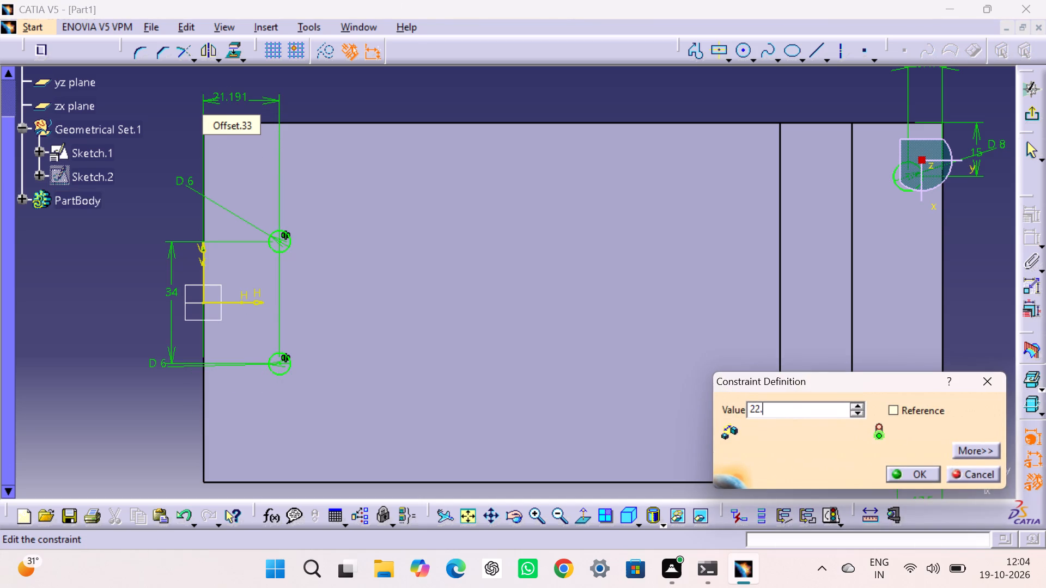
pyautogui.press('5')
pyautogui.press('Return')
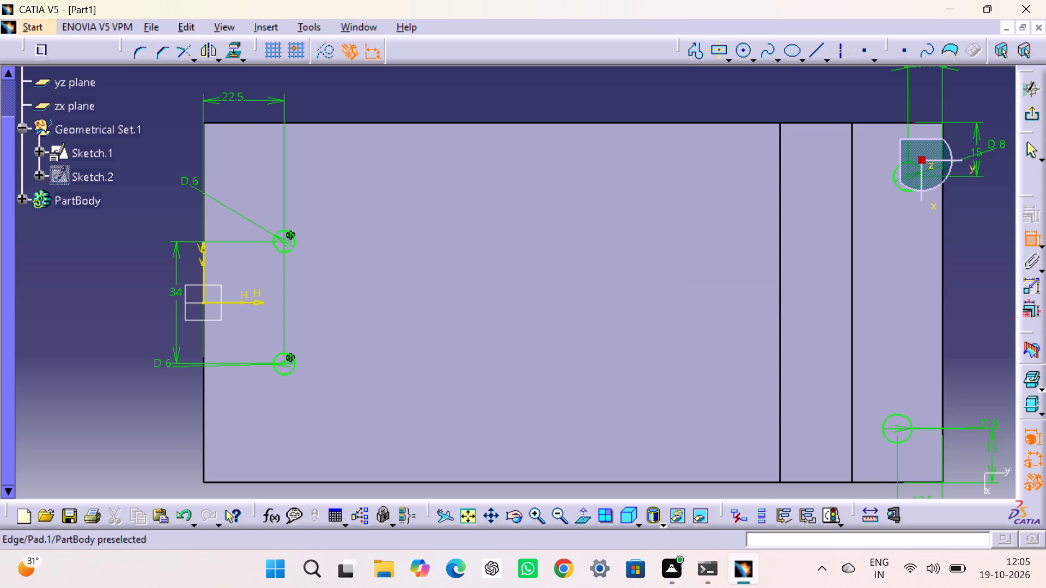
# Draw two vertically aligned circles of about 10.6 mm diameter near the face's opposite side edges, about 75 mm from the origin end.
pyautogui.click(744, 54)
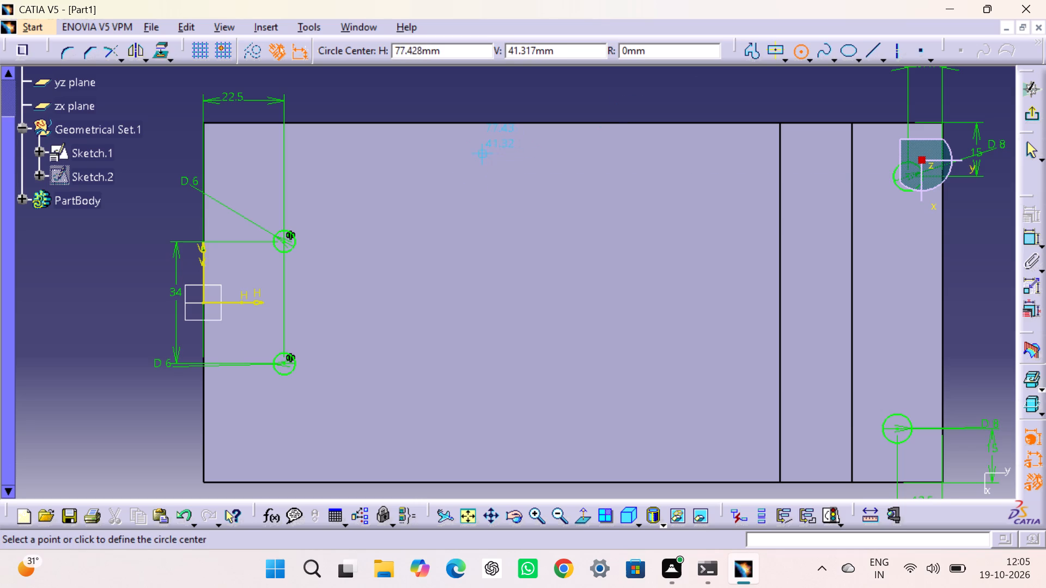
pyautogui.click(471, 153)
pyautogui.click(482, 170)
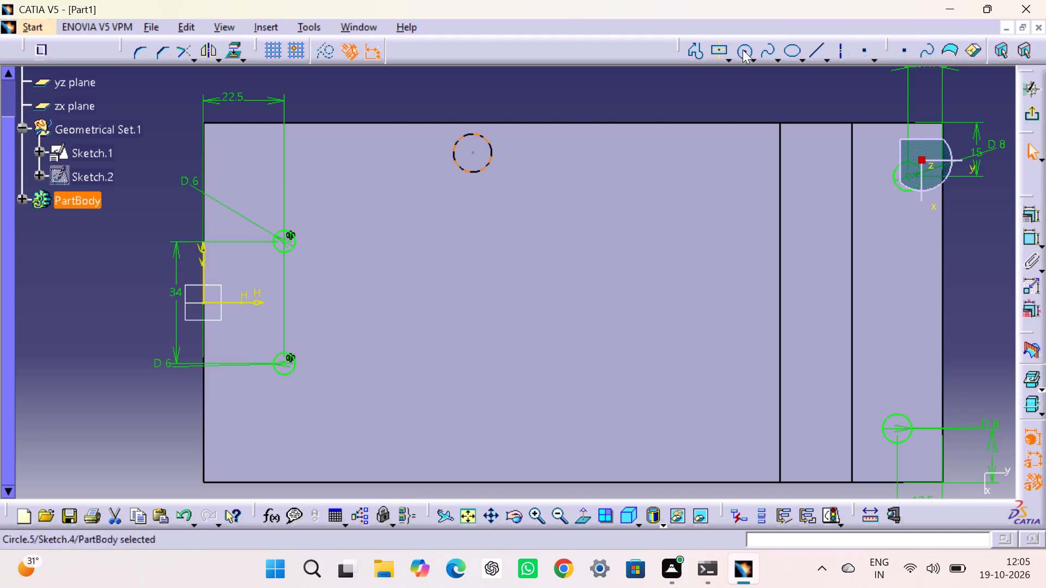
pyautogui.click(743, 50)
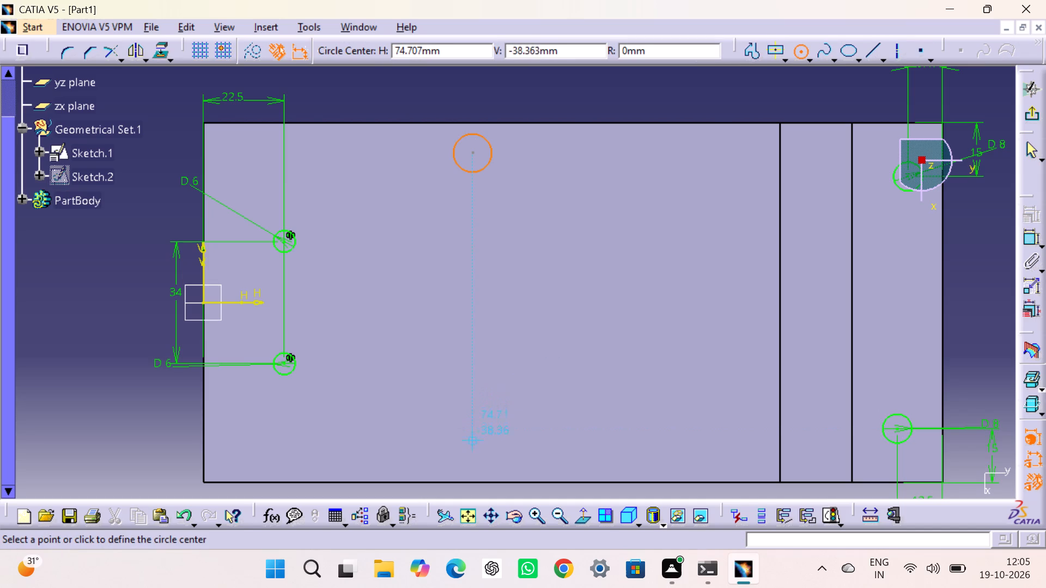
pyautogui.click(474, 452)
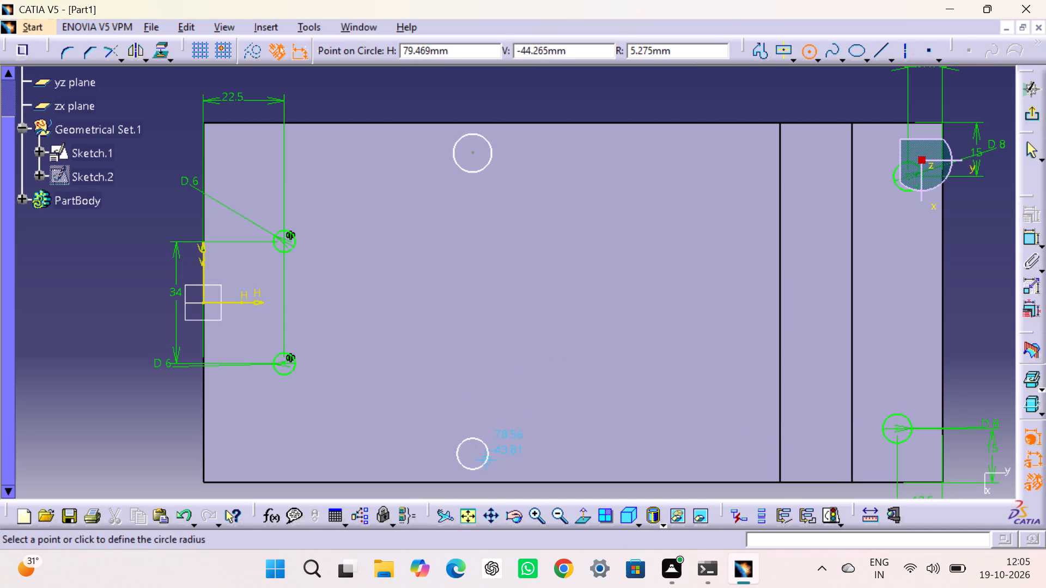
pyautogui.click(490, 462)
# Dimension the diameter of the new circle below the horizontal axis and set it to 8 mm.
pyautogui.doubleClick(1027, 236)
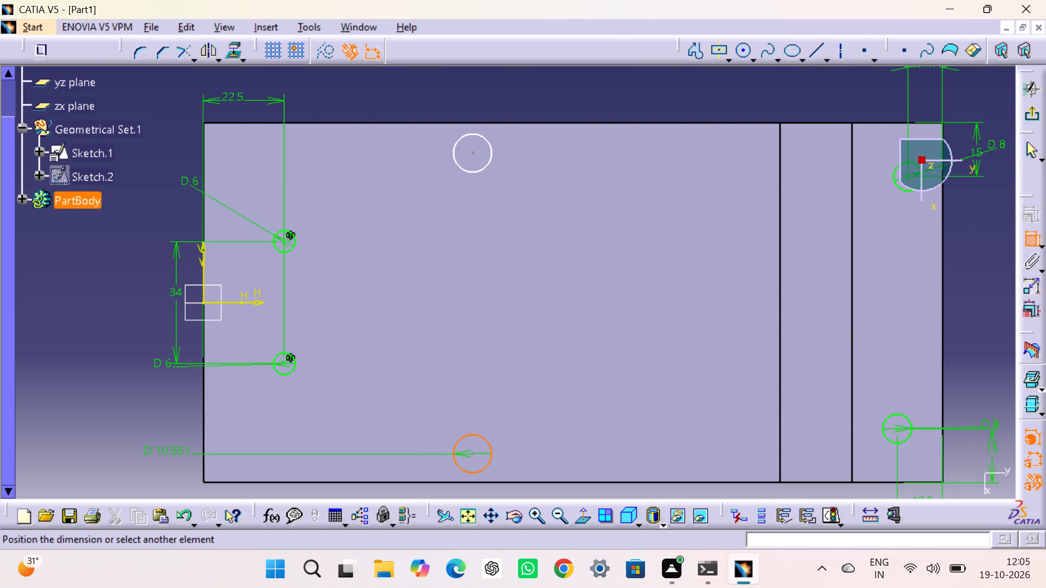
pyautogui.click(166, 455)
pyautogui.doubleClick(172, 443)
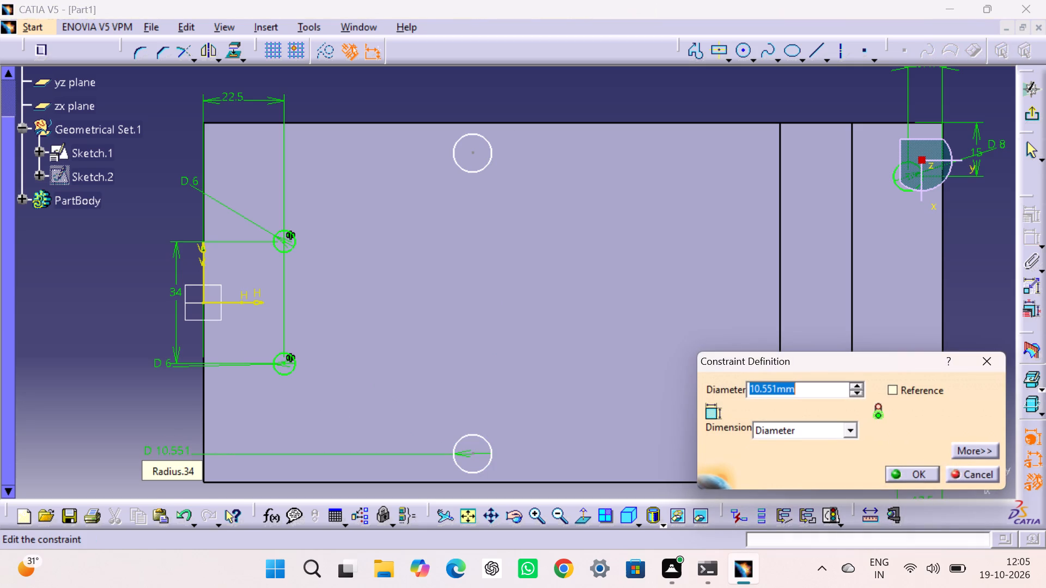
pyautogui.press('8')
pyautogui.press('Return')
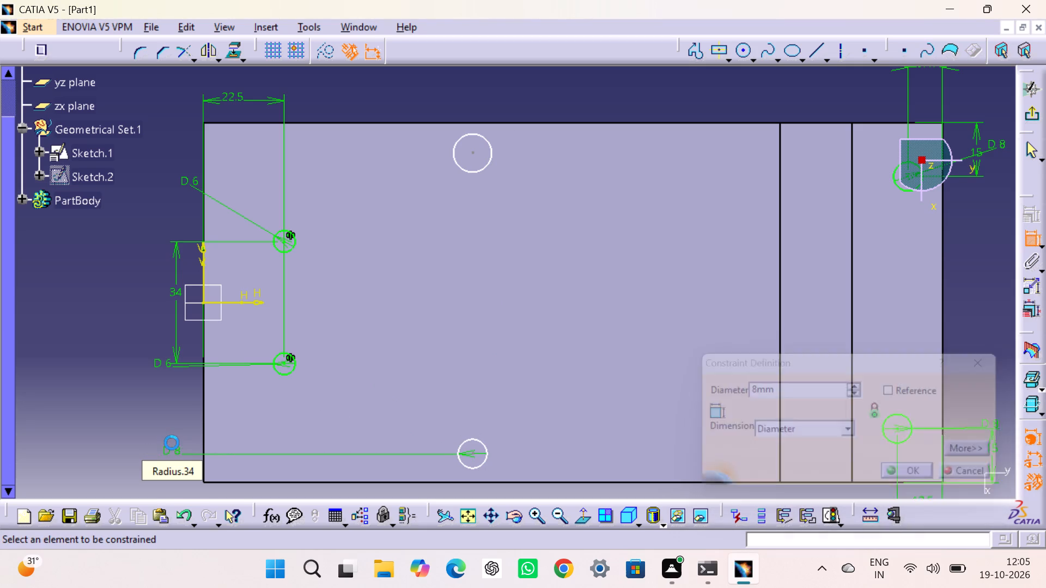
# Dimension the diameter of the new circle above the horizontal axis and set it to 8 mm.
pyautogui.click(494, 150)
pyautogui.click(523, 105)
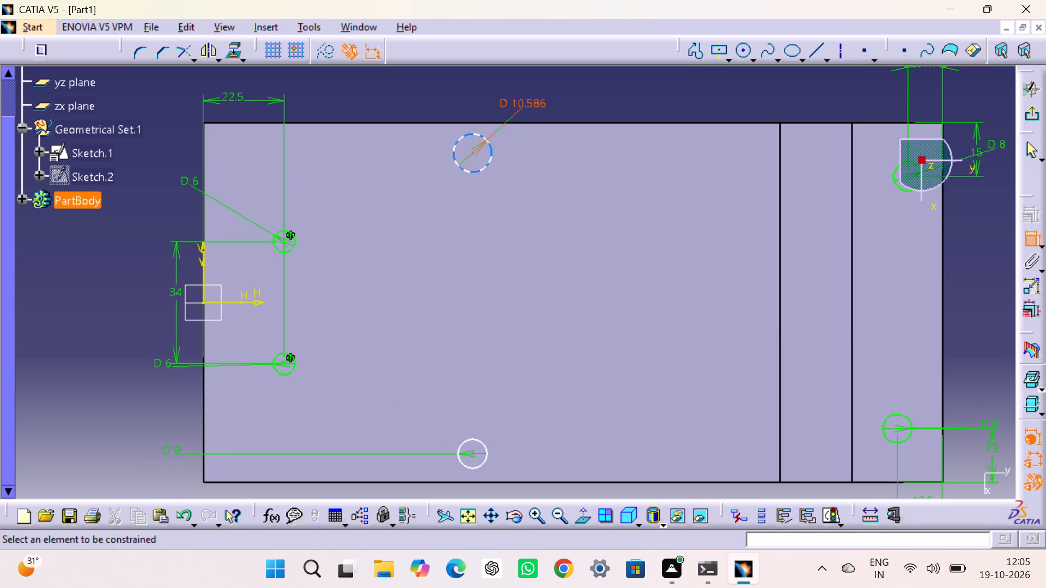
pyautogui.doubleClick(530, 99)
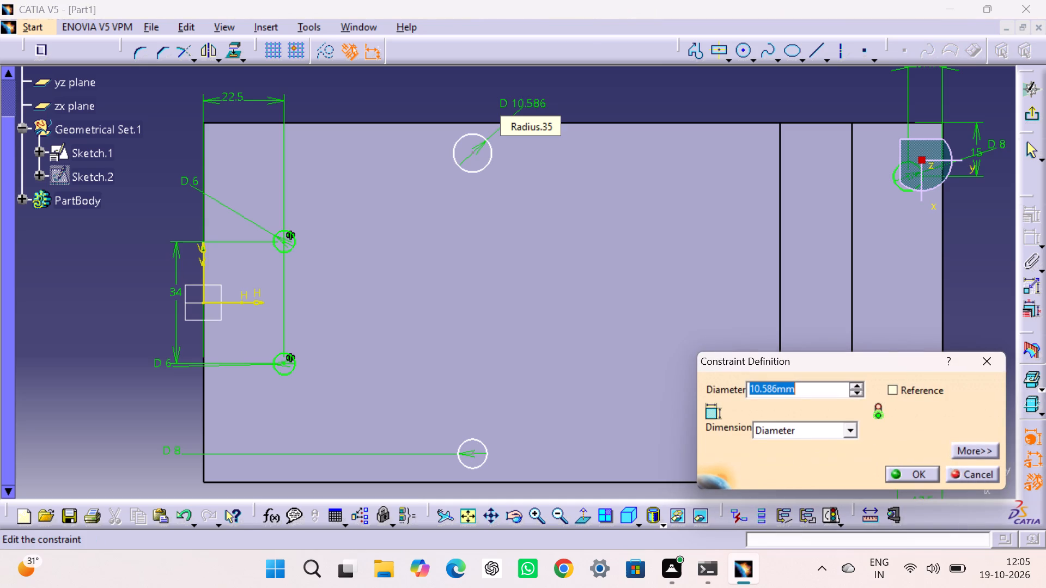
pyautogui.press('8')
pyautogui.press('Return')
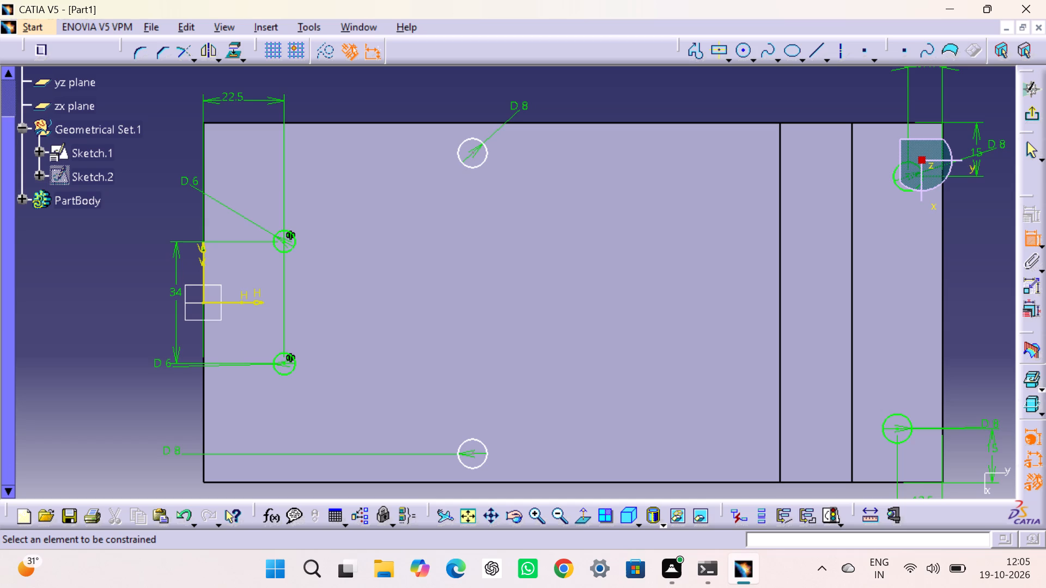
# Dimension the distance of the middle 8 mm circle below the horizontal axis from the origin-end edge and set it to 82 mm.
pyautogui.click(202, 390)
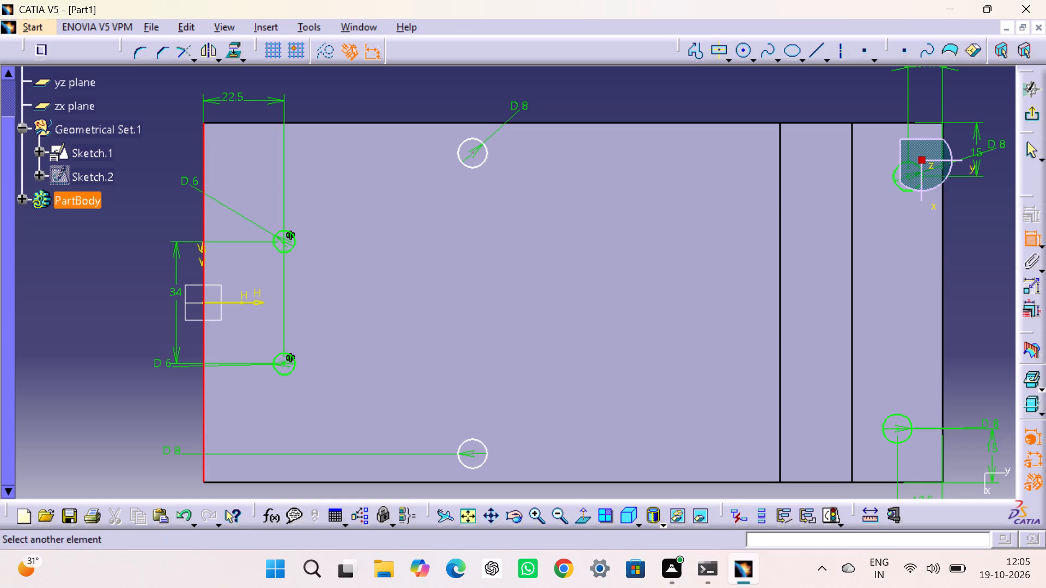
pyautogui.click(473, 452)
pyautogui.moveTo(466, 441); pyautogui.dragTo(485, 271, button='middle')
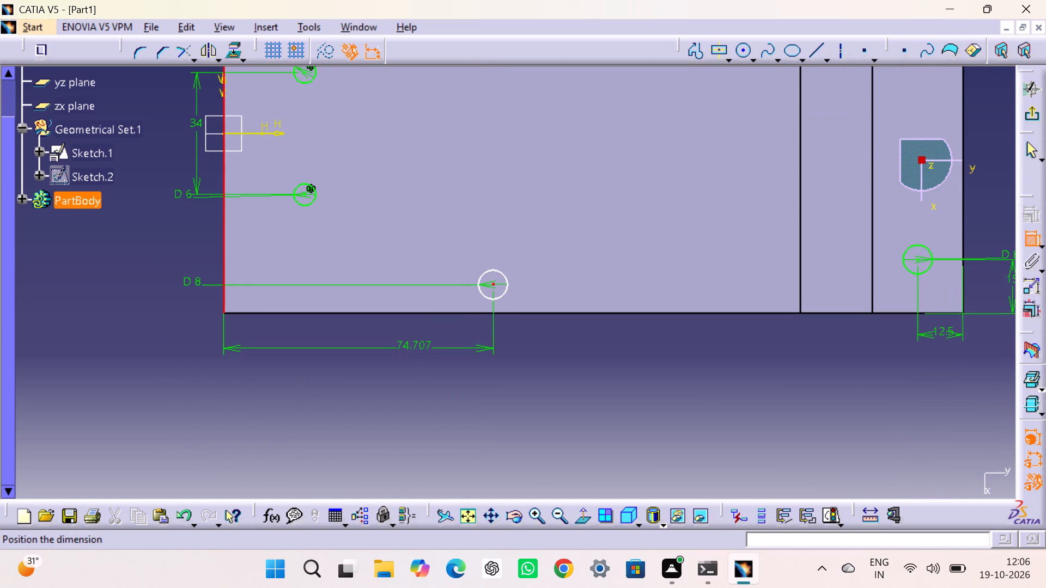
pyautogui.click(413, 348)
pyautogui.doubleClick(412, 347)
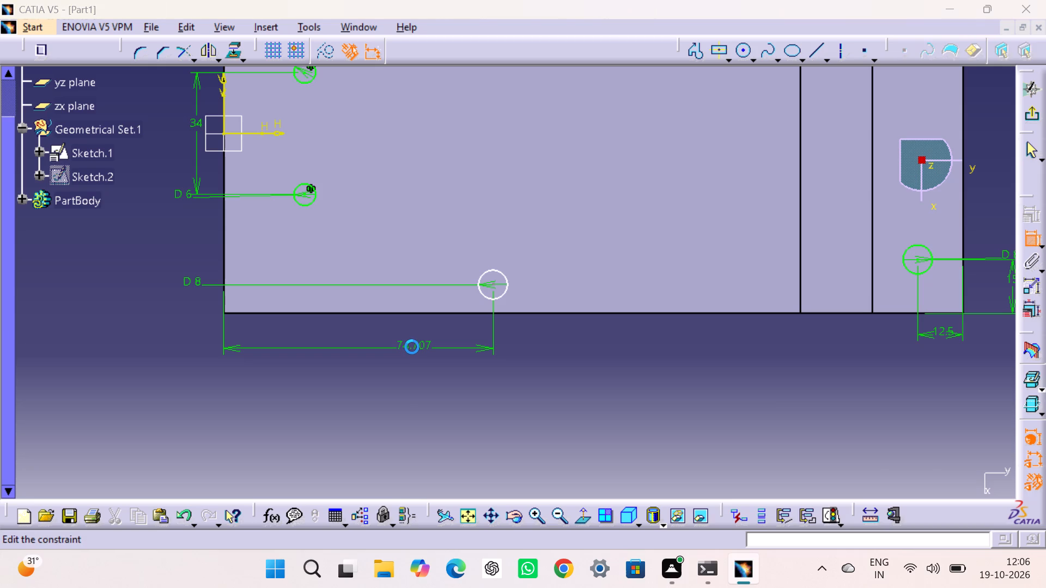
pyautogui.write('82')
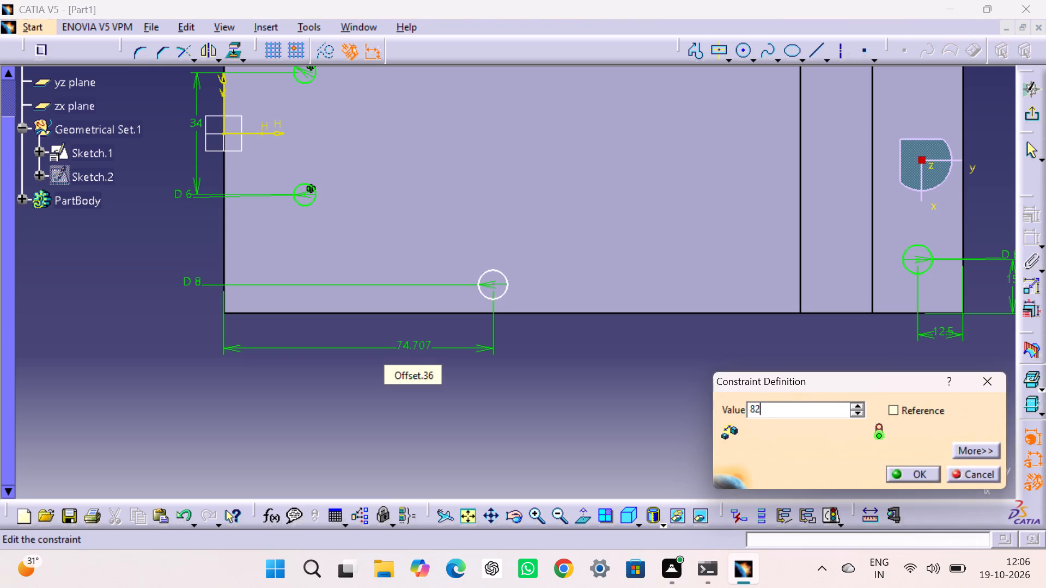
pyautogui.press('Return')
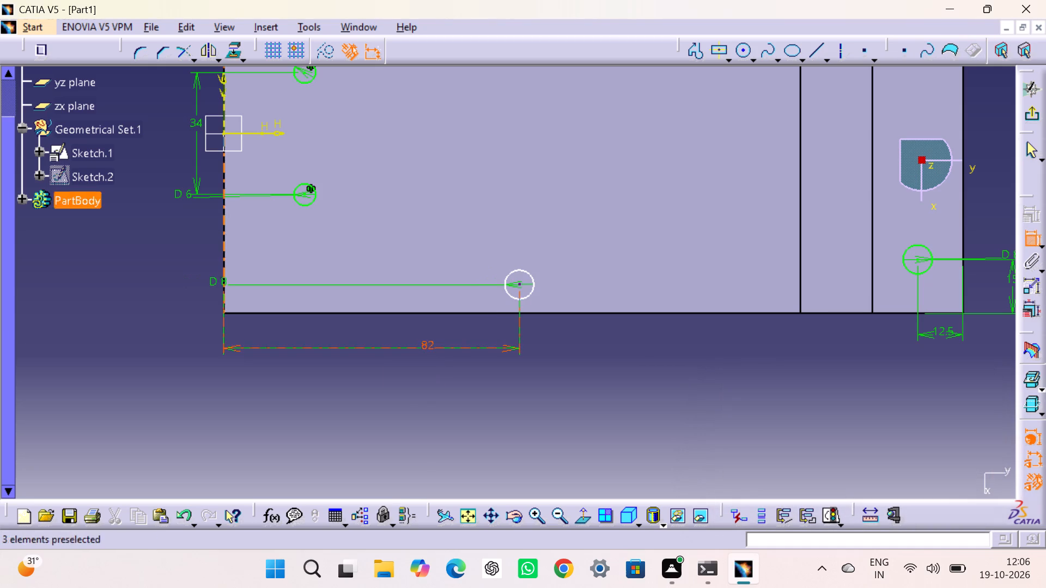
# Dimension the distance of the middle 8 mm circle above the horizontal axis from the vertical sketch axis and set it to 82 mm.
pyautogui.moveTo(506, 212); pyautogui.dragTo(425, 524, button='middle')
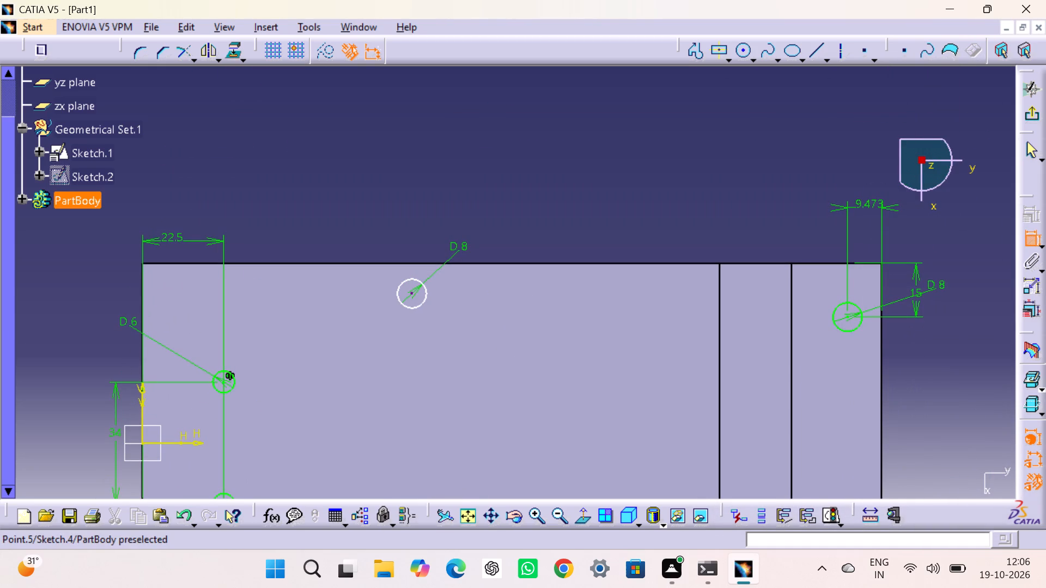
pyautogui.click(412, 293)
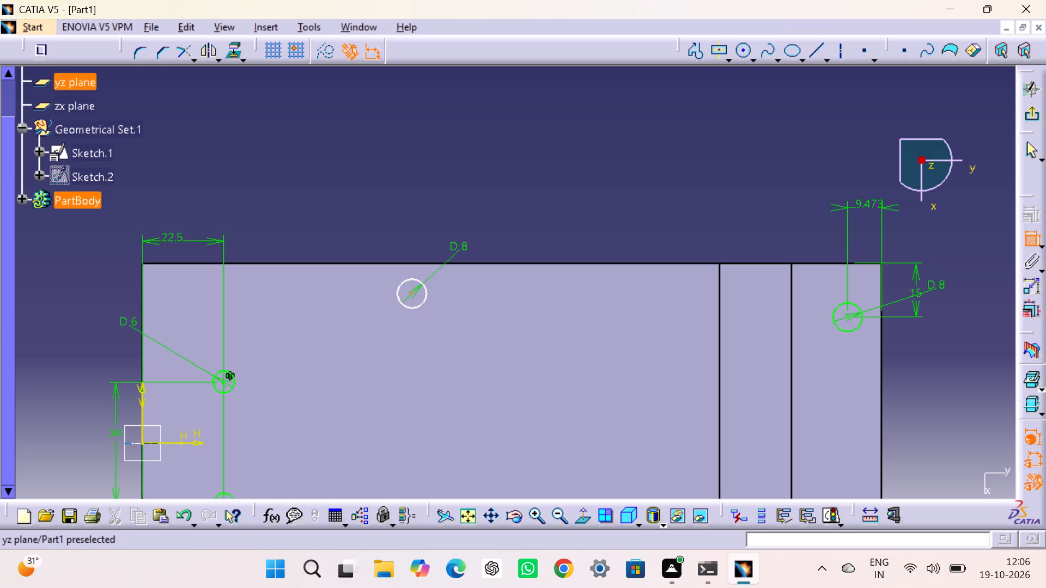
pyautogui.click(142, 426)
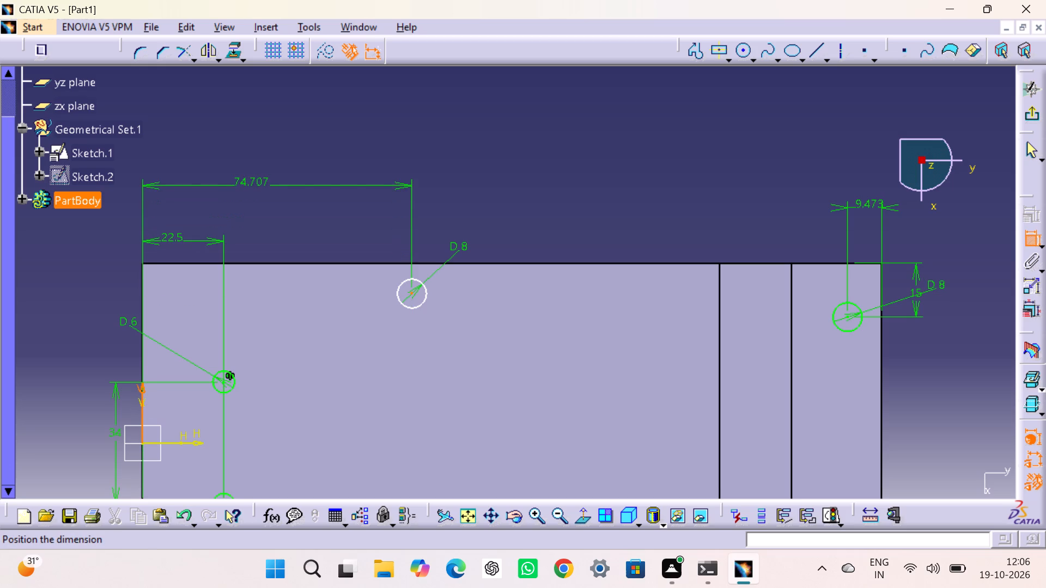
pyautogui.click(253, 186)
pyautogui.doubleClick(253, 180)
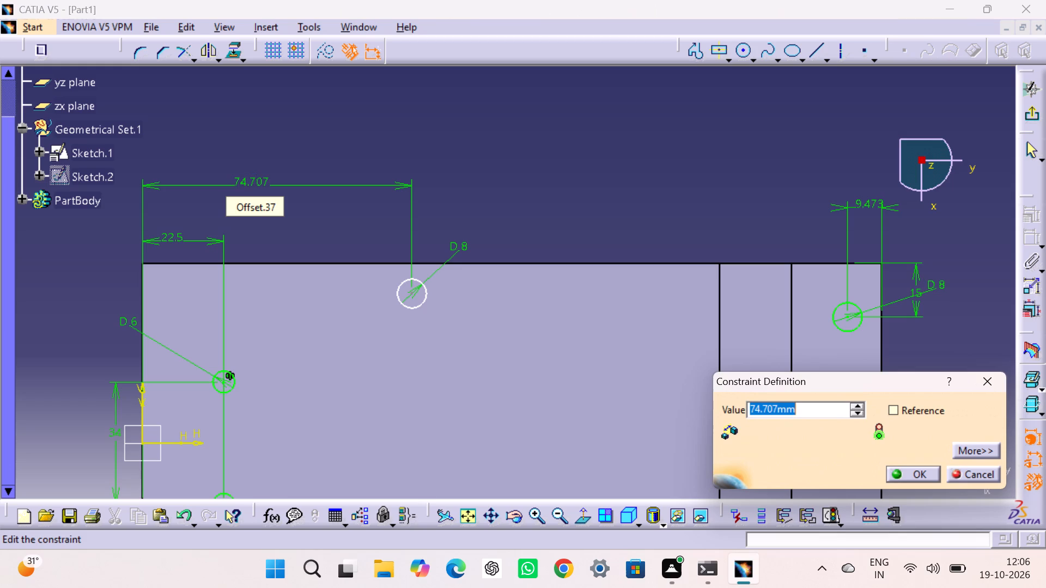
pyautogui.write('82')
pyautogui.press('Return')
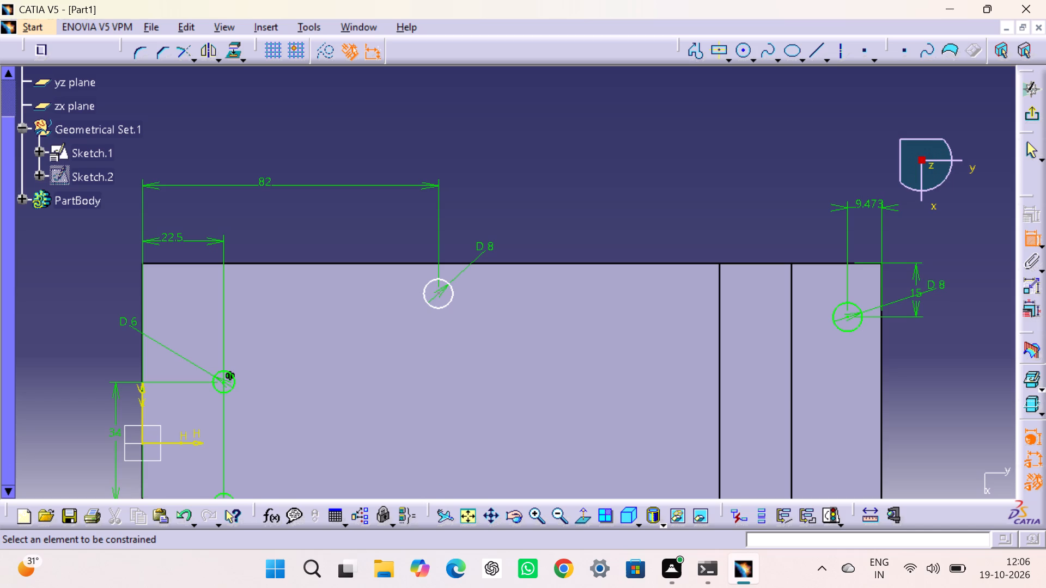
# Dimension the upper middle 8 mm circle's centre from the face's upper side edge and set the distance to 15 mm.
pyautogui.click(441, 296)
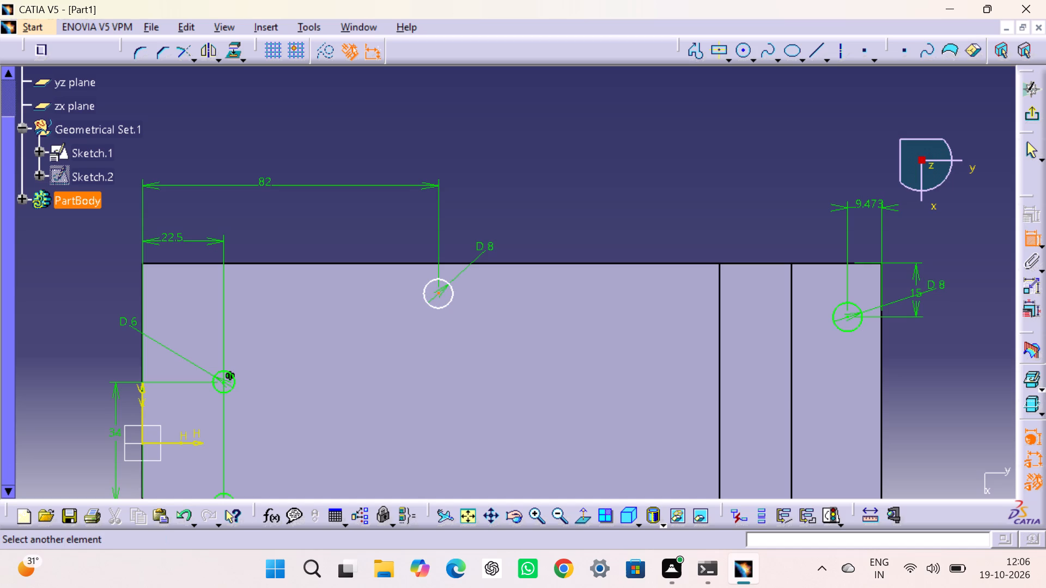
pyautogui.click(521, 260)
pyautogui.click(523, 225)
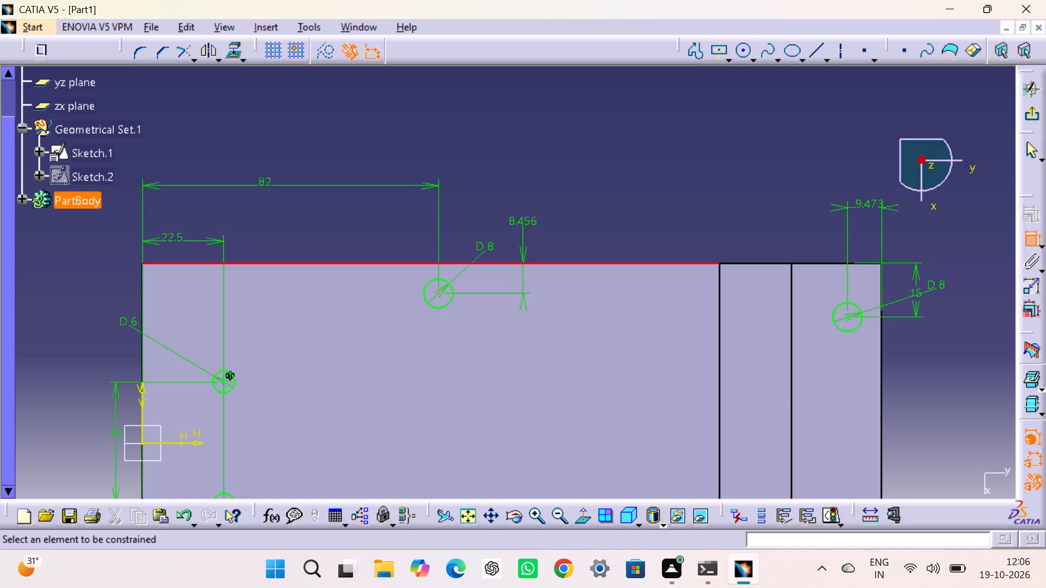
pyautogui.doubleClick(523, 222)
pyautogui.press('1')
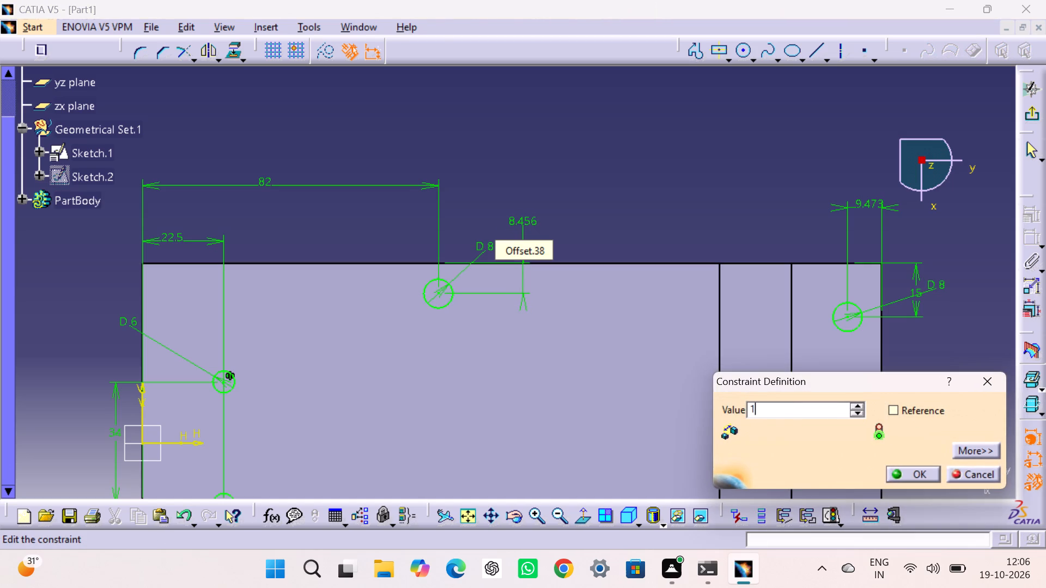
pyautogui.press('5')
pyautogui.press('Return')
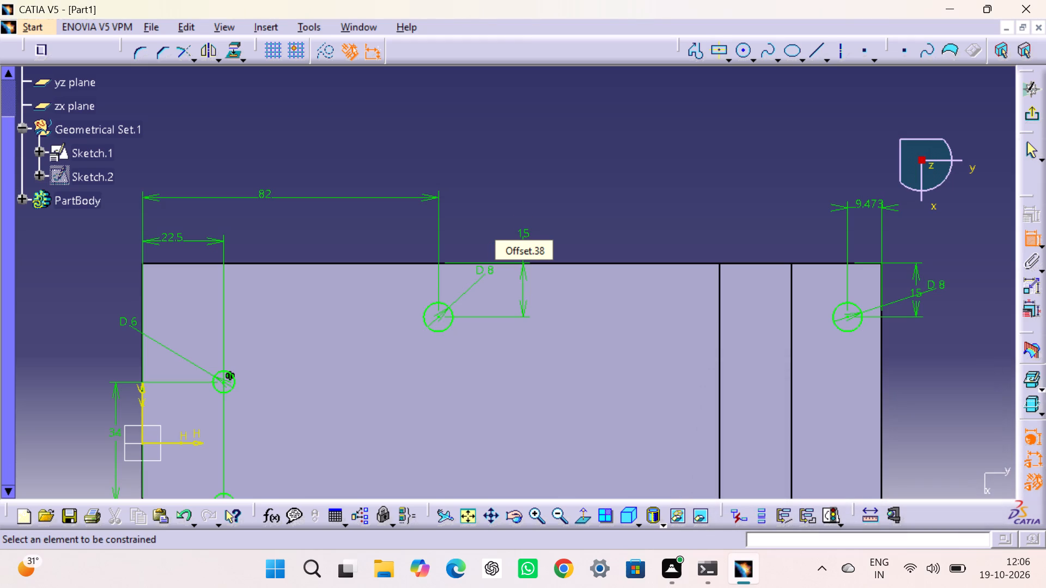
# Dimension the lower middle 8 mm circle's centre from the face's lower side edge and set the distance to 15 mm.
pyautogui.moveTo(593, 236); pyautogui.dragTo(592, 219, button='middle')
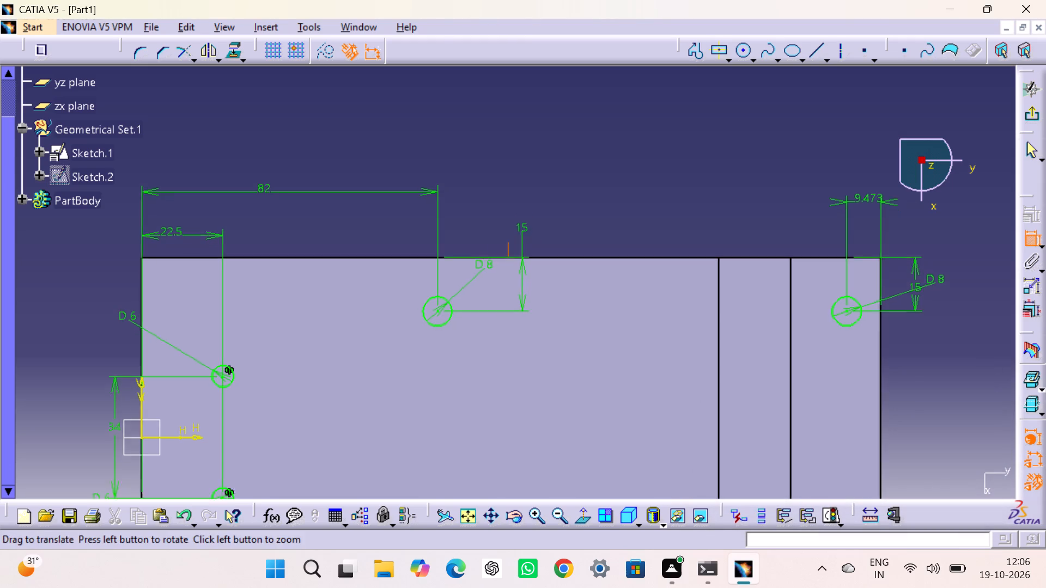
pyautogui.moveTo(592, 219); pyautogui.dragTo(598, 136, button='middle')
pyautogui.moveTo(551, 342); pyautogui.dragTo(551, 225, button='middle')
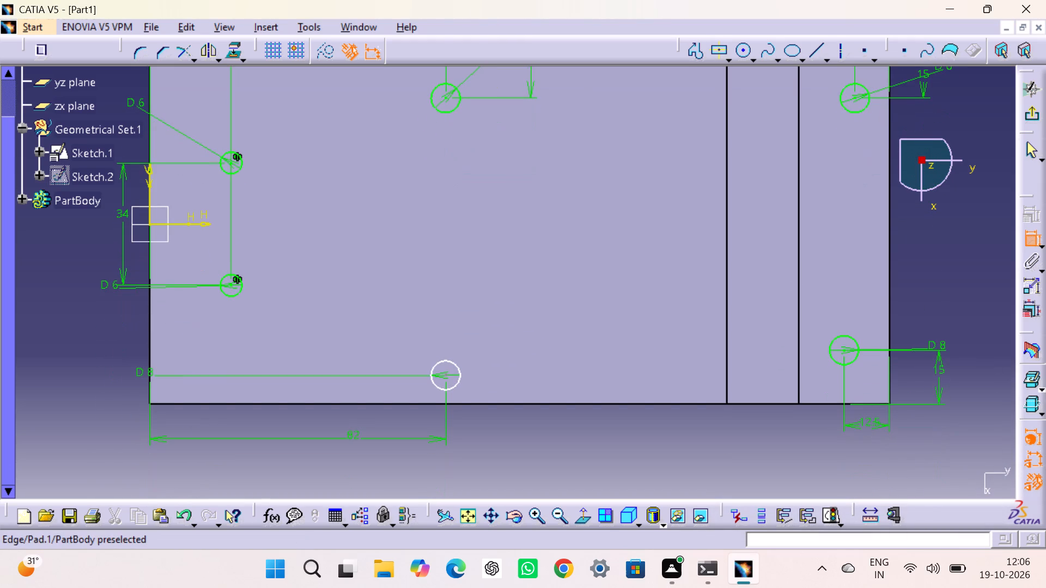
pyautogui.click(486, 403)
pyautogui.click(446, 374)
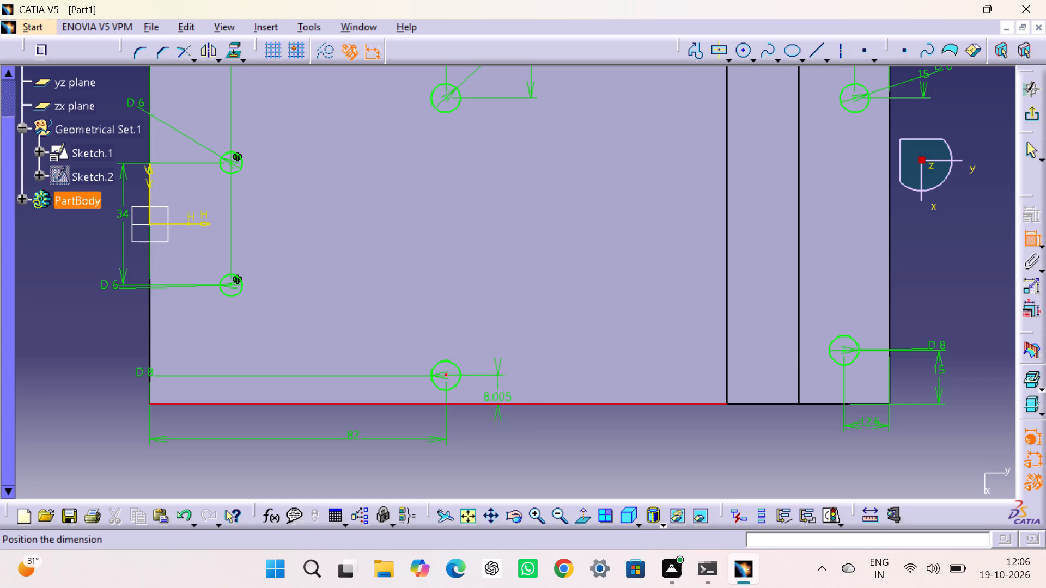
pyautogui.click(516, 435)
pyautogui.doubleClick(514, 430)
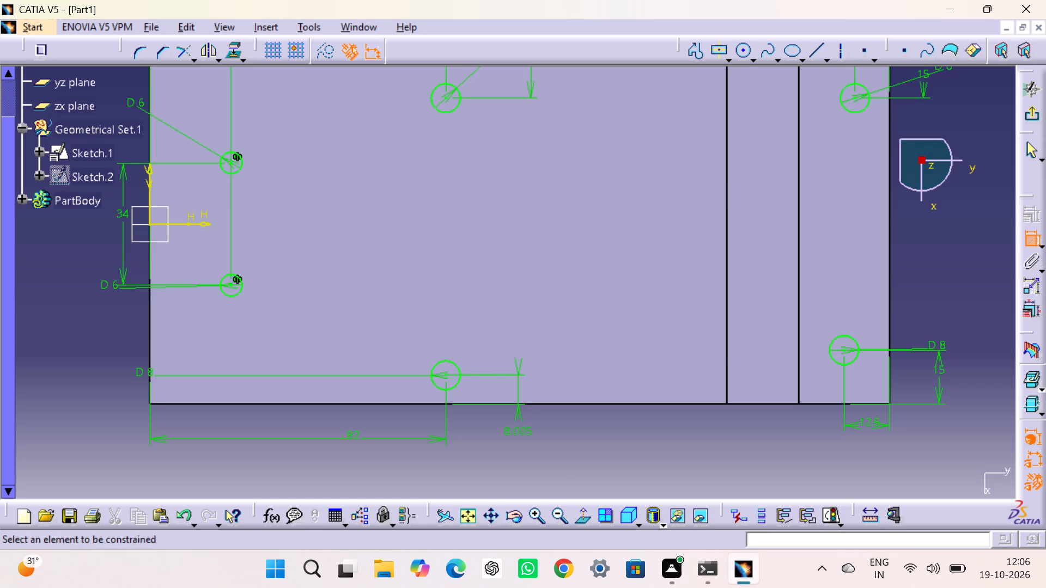
pyautogui.write('15')
pyautogui.press('Return')
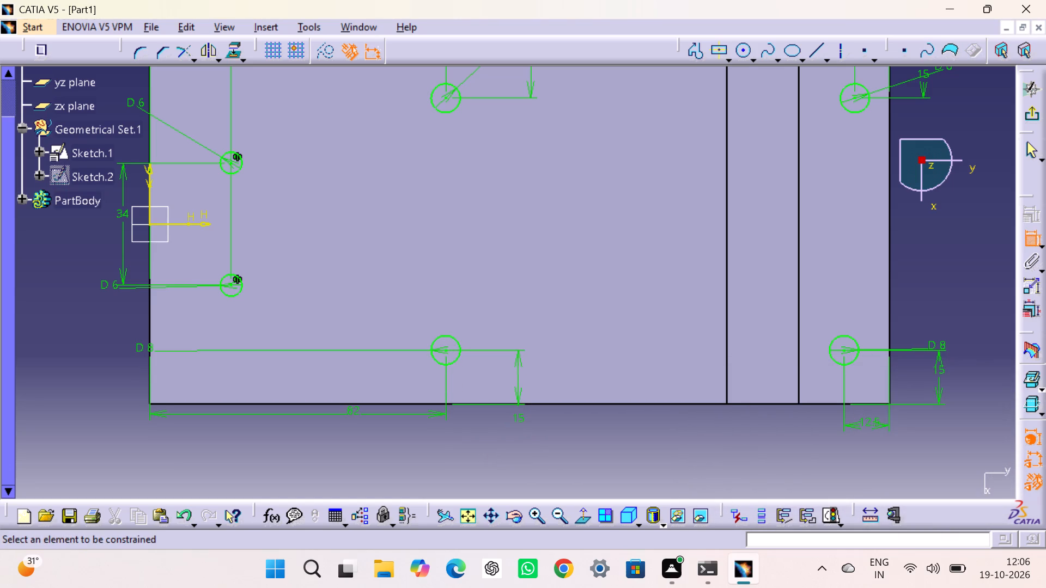
# Exit the sketch and cut its six circles into the base as a pocket with a 50 mm depth.
pyautogui.click(1032, 112)
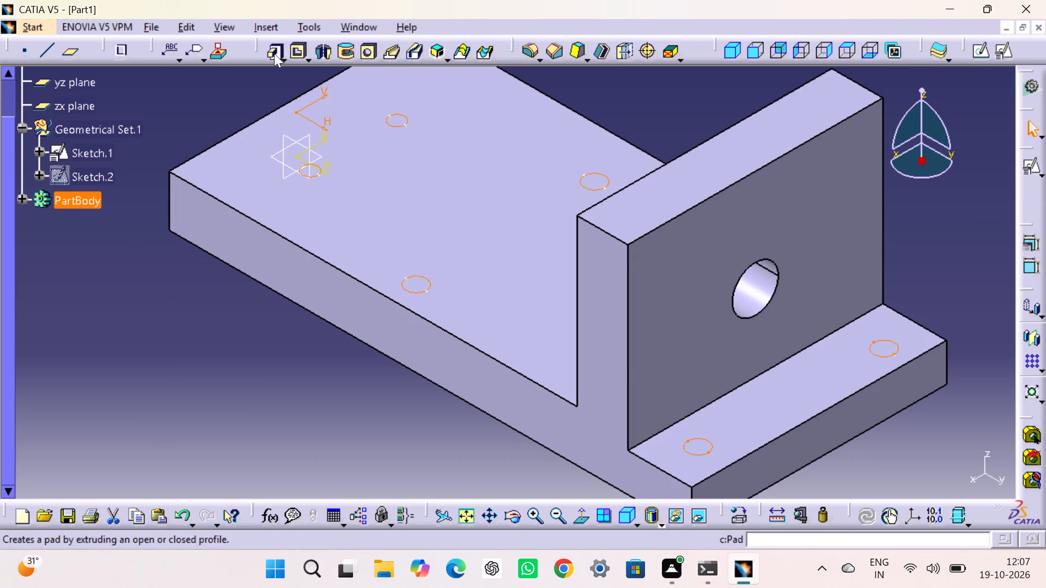
pyautogui.click(293, 52)
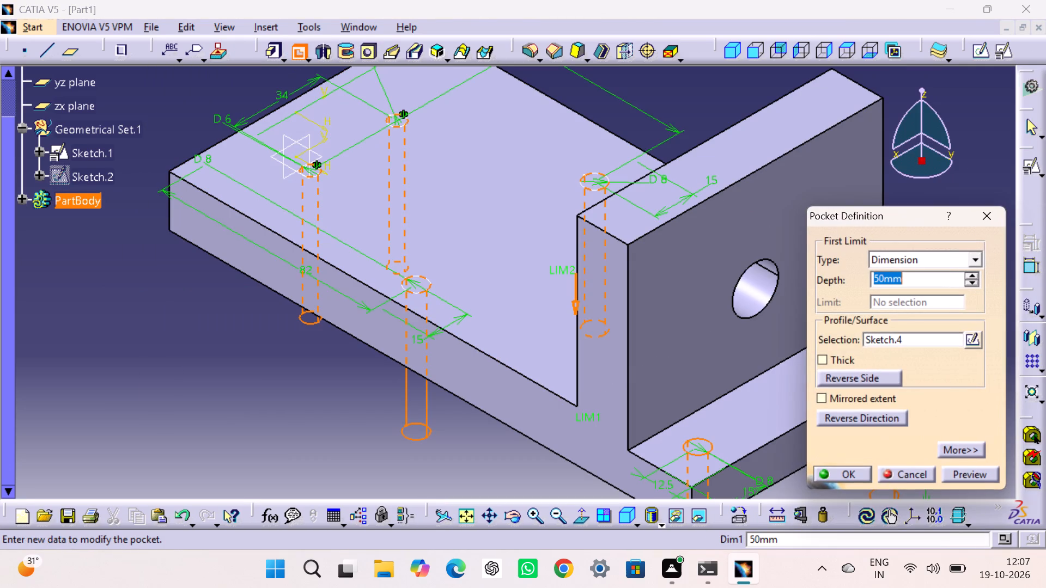
pyautogui.click(850, 473)
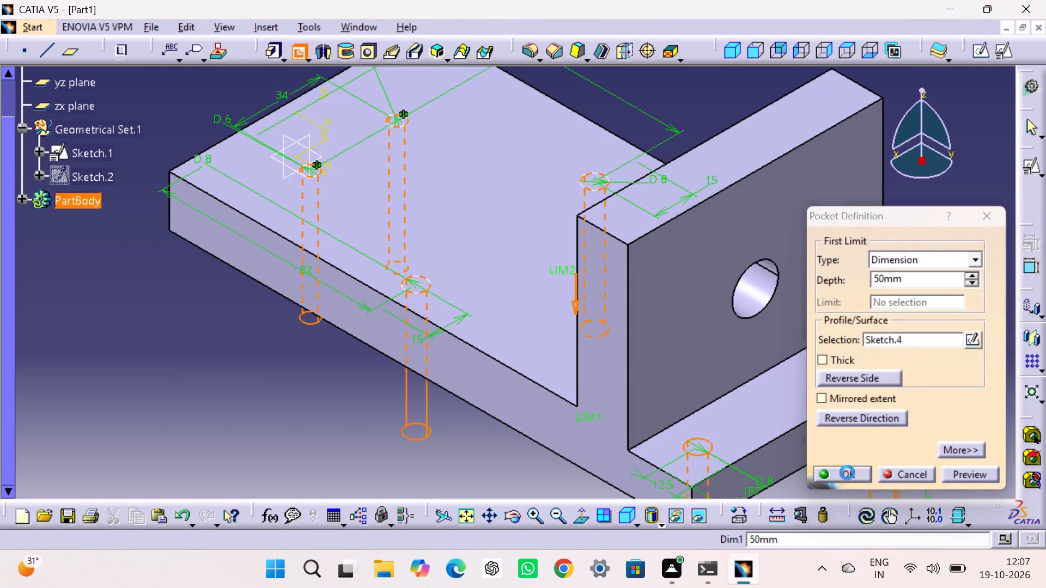
pyautogui.click(439, 431)
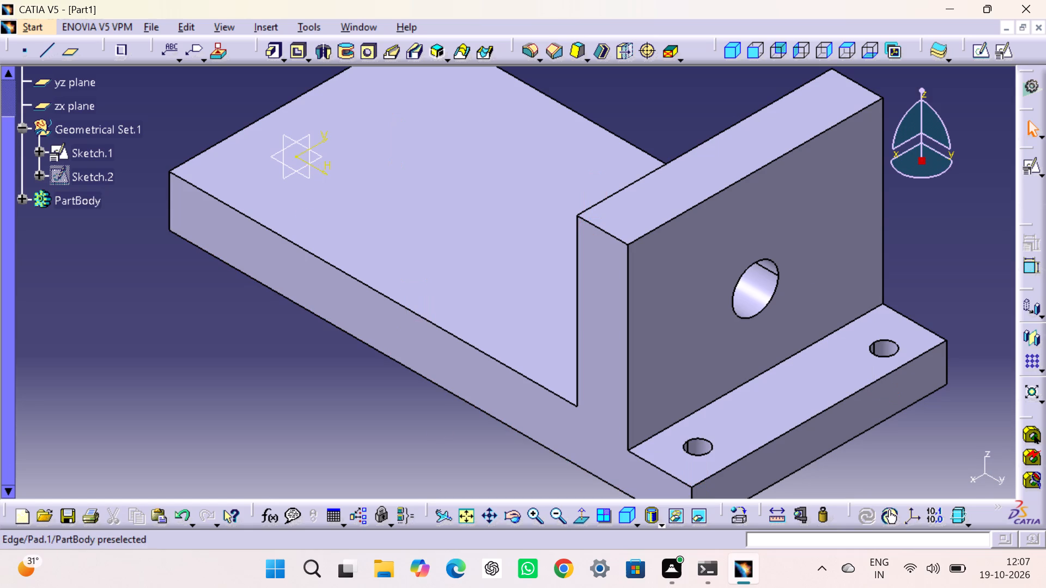
# Edit the base-hole pocket under PartBody and enable Mirrored extent so it cuts on both sides of the sketch.
pyautogui.moveTo(353, 381); pyautogui.dragTo(360, 377, button='middle')
pyautogui.moveTo(356, 379); pyautogui.dragTo(360, 377, button='right')
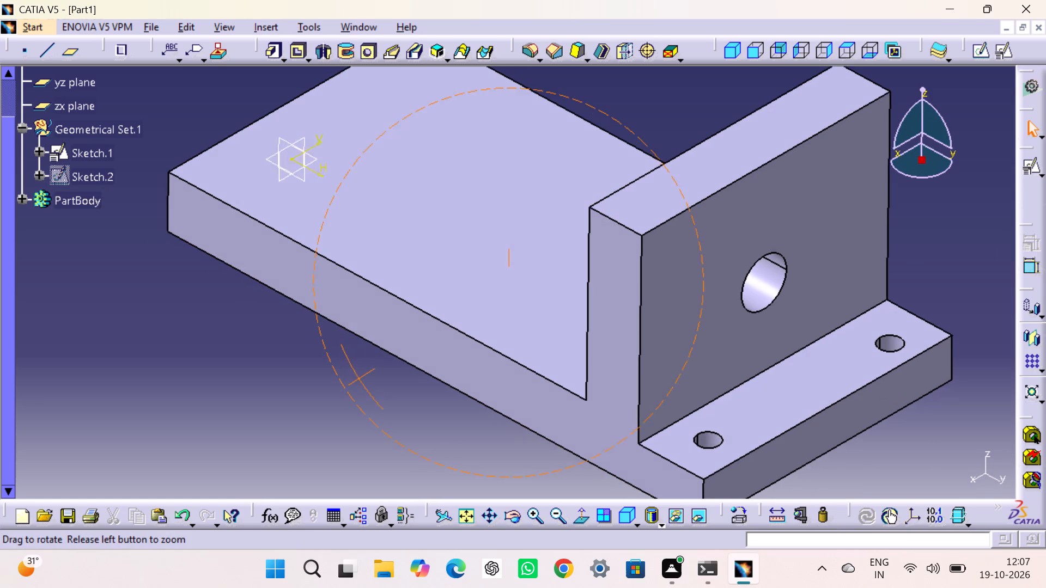
pyautogui.moveTo(360, 377); pyautogui.dragTo(422, 318, button='middle')
pyautogui.moveTo(360, 377); pyautogui.dragTo(422, 318, button='right')
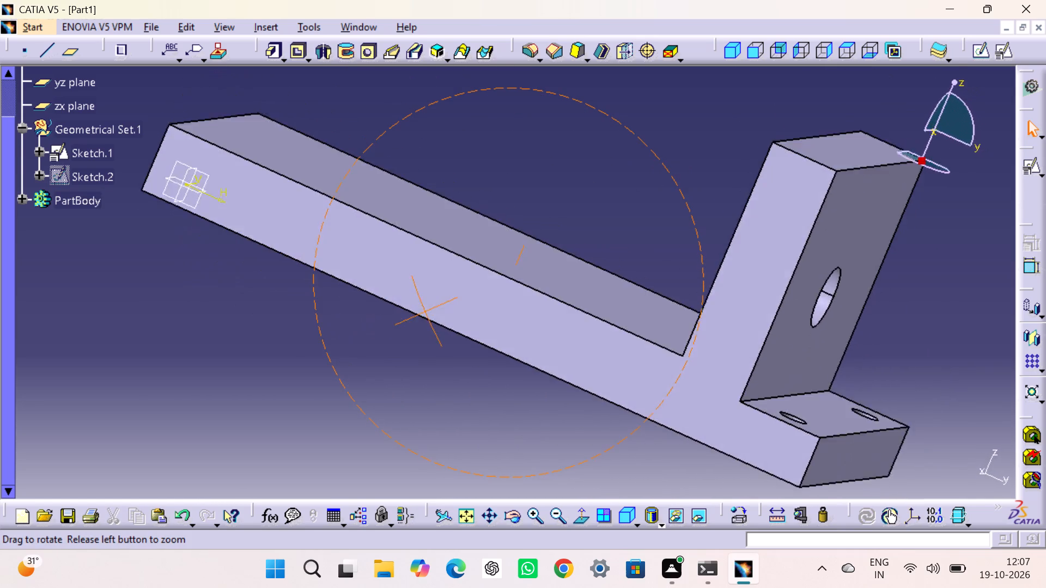
pyautogui.moveTo(422, 318); pyautogui.dragTo(391, 366, button='right')
pyautogui.moveTo(422, 318); pyautogui.dragTo(392, 366, button='middle')
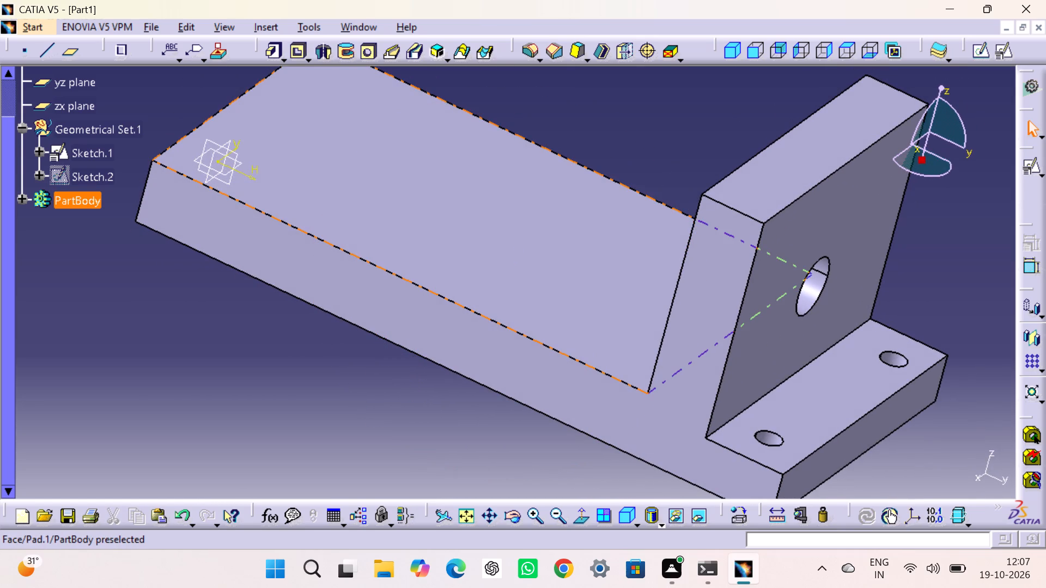
pyautogui.click(448, 259)
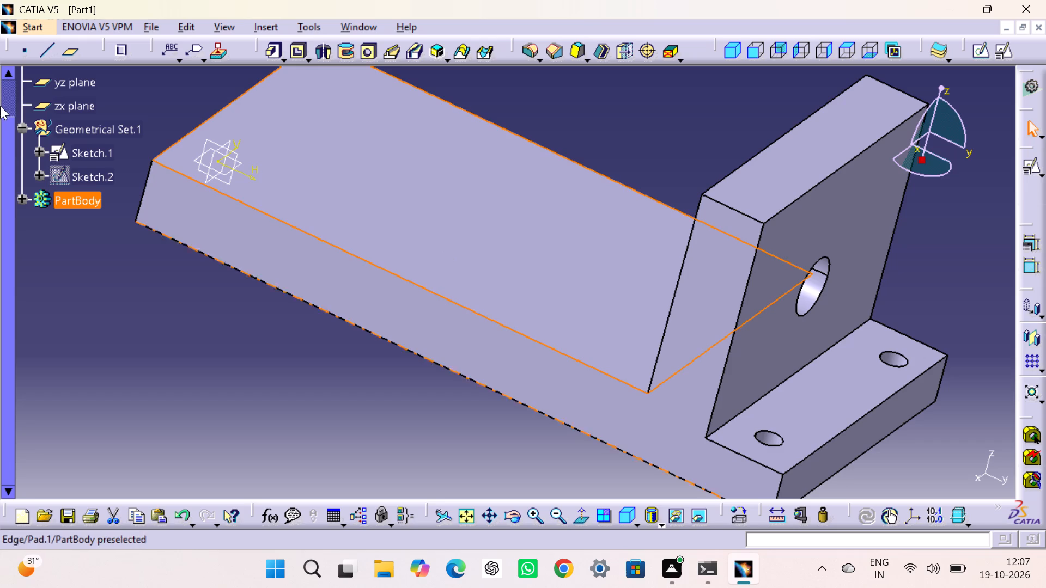
pyautogui.doubleClick(62, 205)
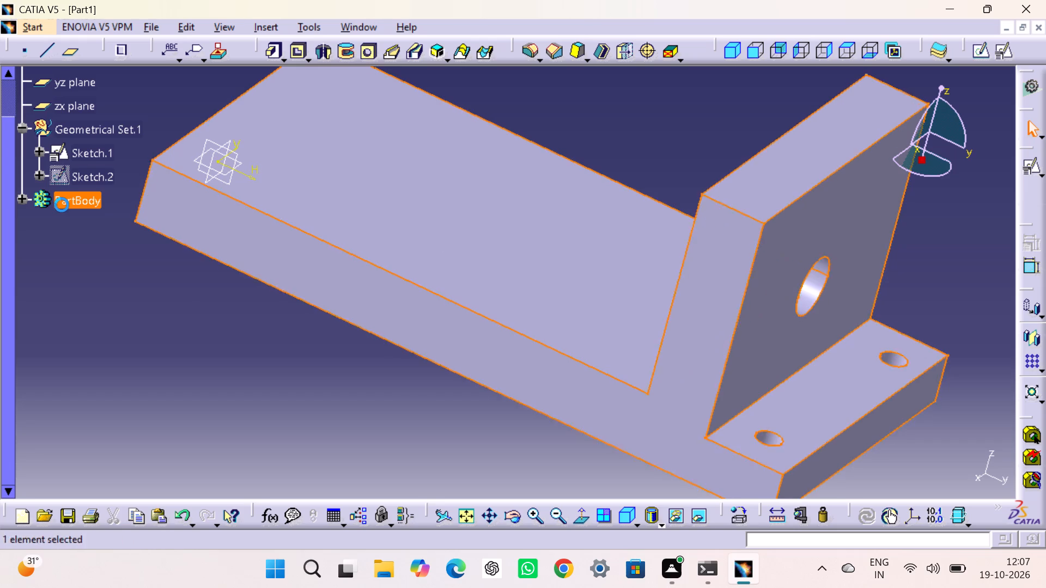
pyautogui.click(93, 298)
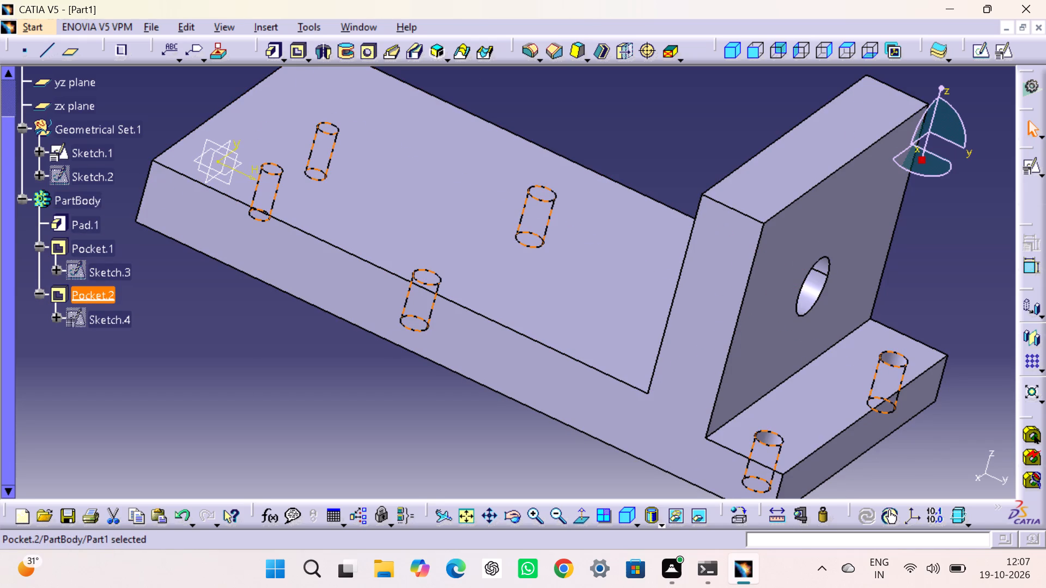
pyautogui.doubleClick(98, 292)
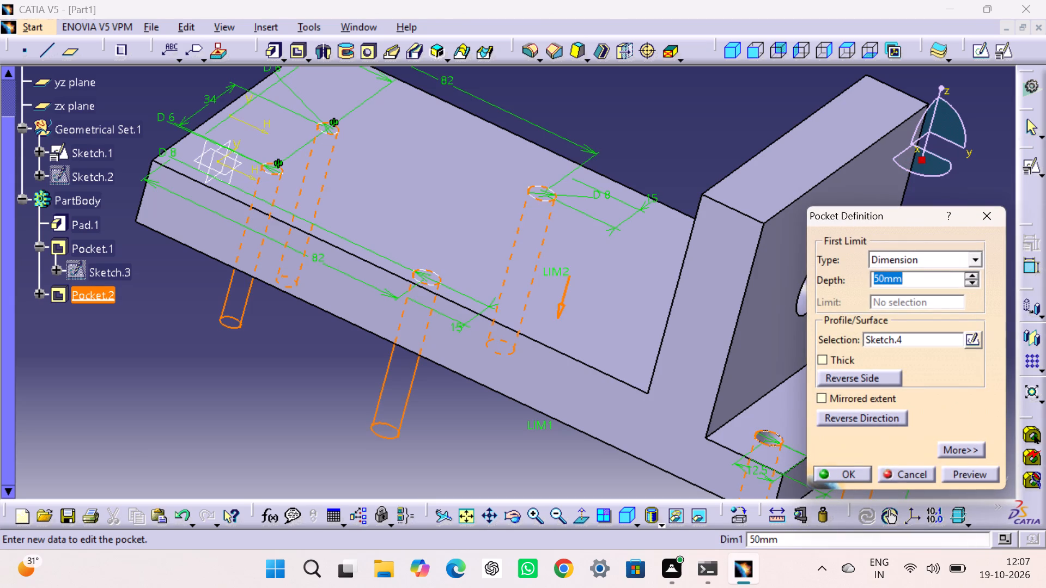
pyautogui.click(822, 398)
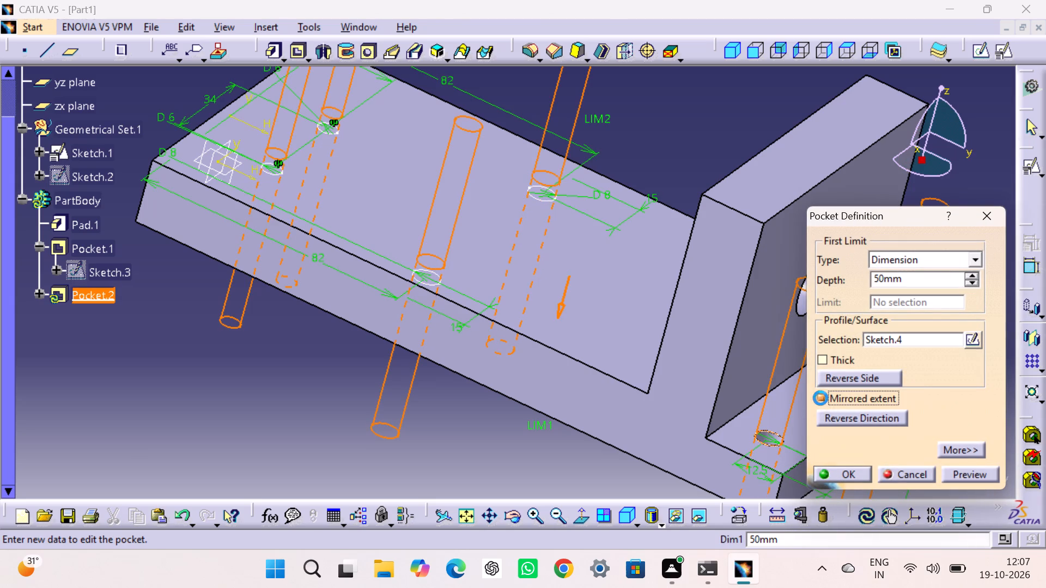
pyautogui.click(846, 471)
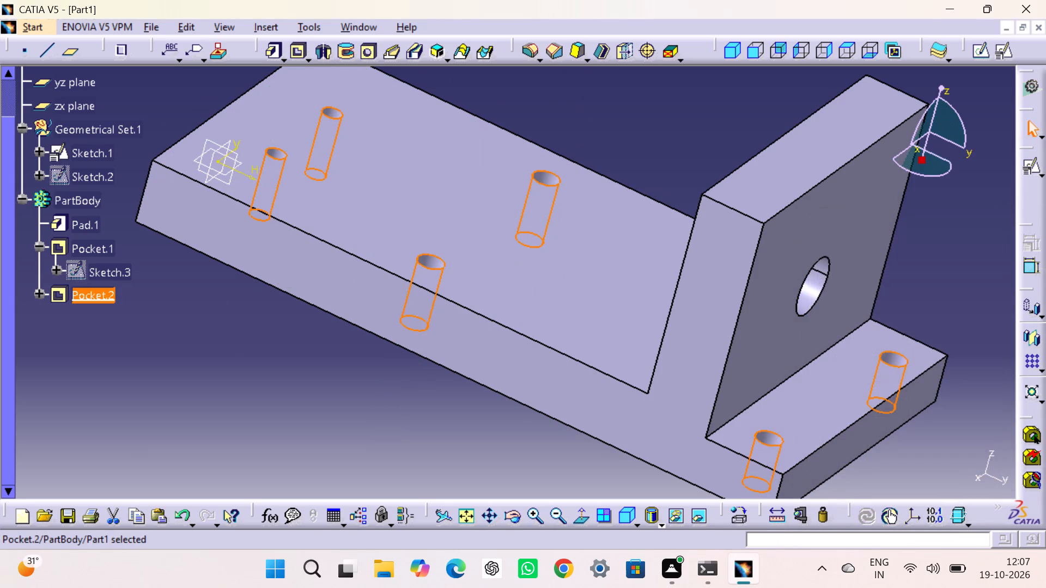
pyautogui.click(453, 403)
pyautogui.moveTo(453, 402); pyautogui.dragTo(468, 396, button='middle')
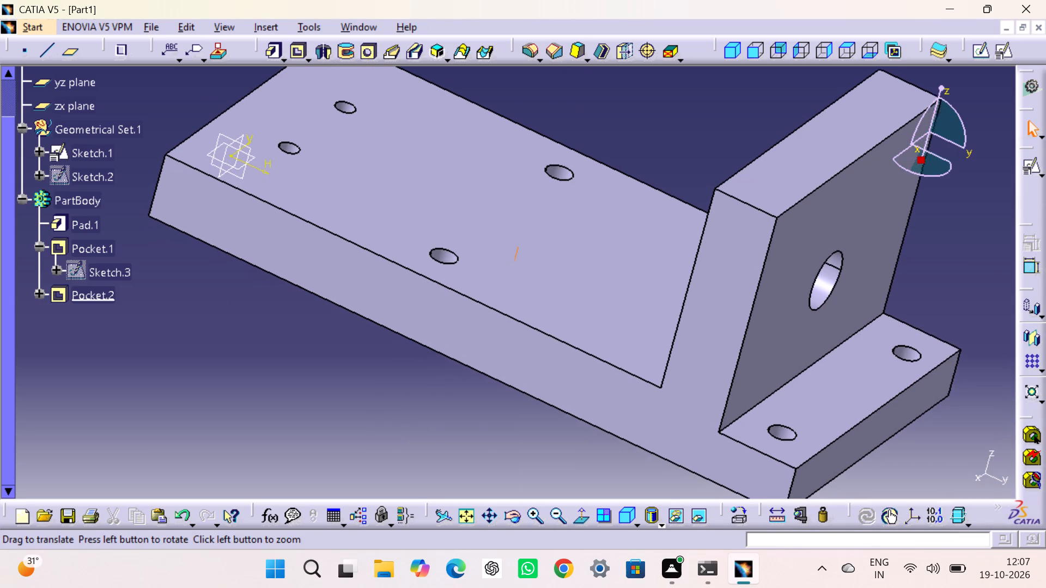
pyautogui.moveTo(468, 396); pyautogui.dragTo(482, 393, button='middle')
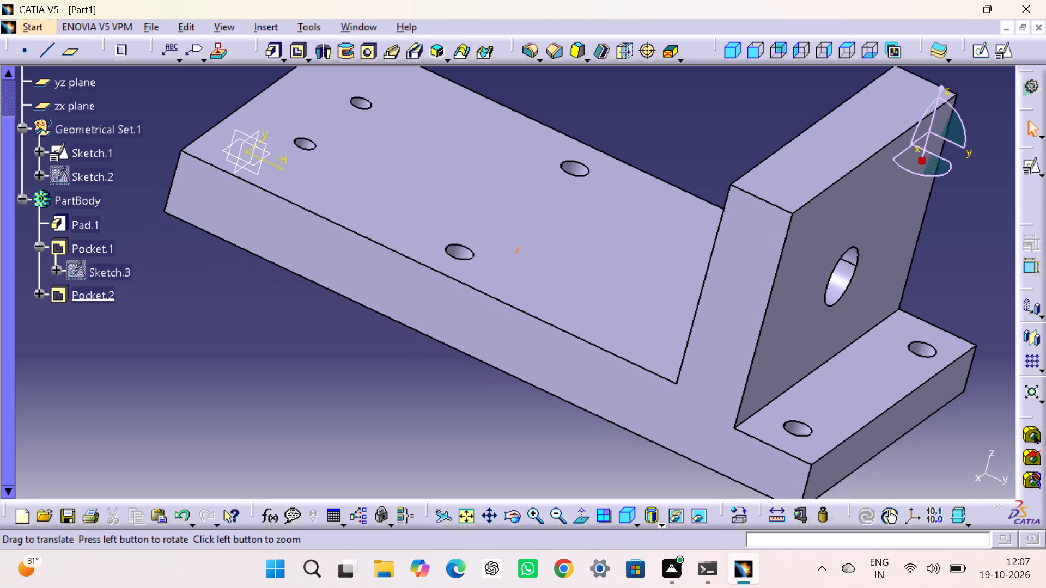
# Create a positioned sketch on the base's long upper face with its axes swapped and the V direction reversed.
pyautogui.moveTo(482, 393); pyautogui.dragTo(478, 396, button='middle')
pyautogui.click(579, 286)
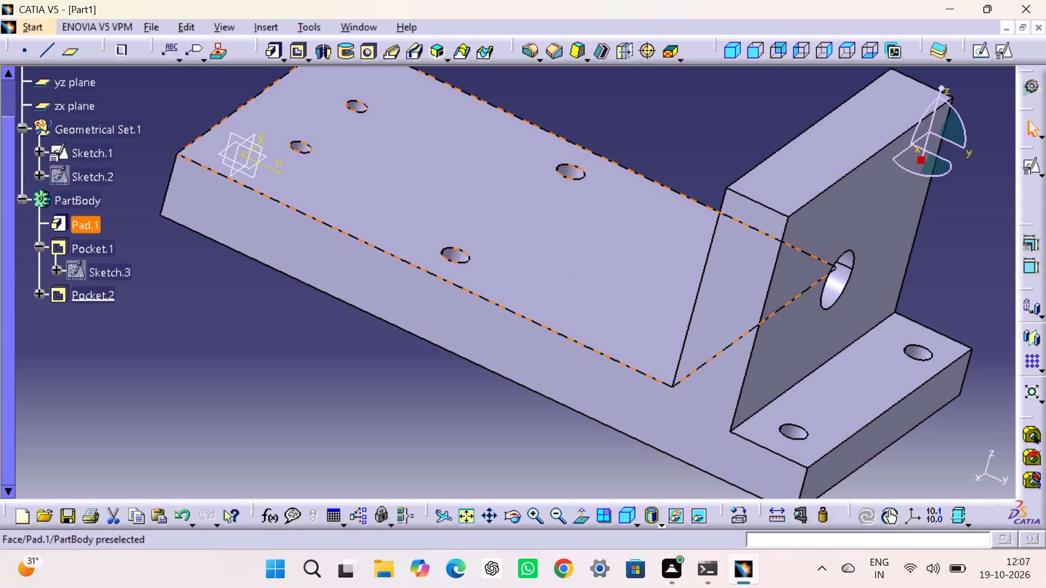
pyautogui.click(1004, 53)
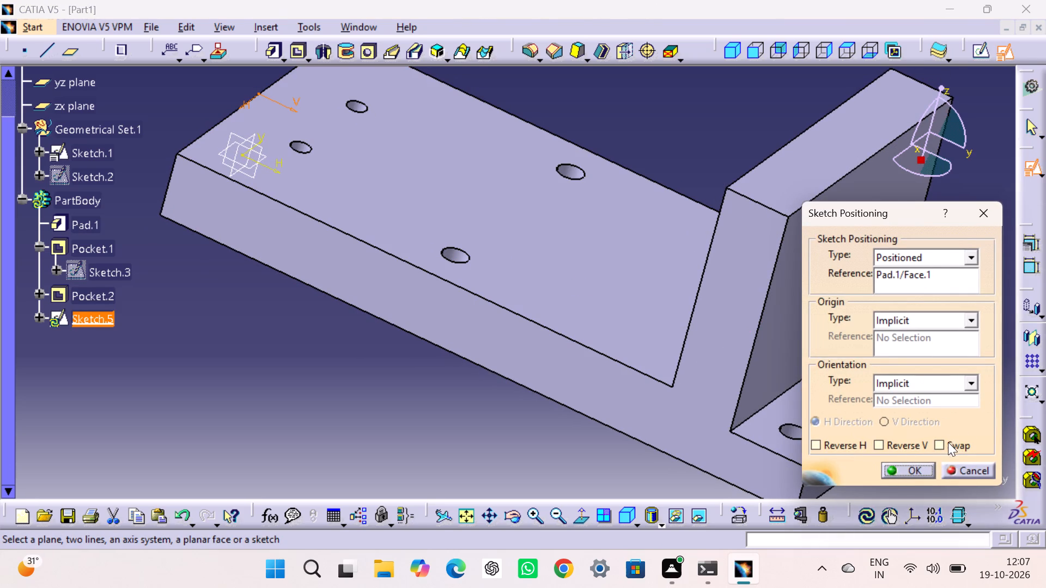
pyautogui.click(948, 442)
pyautogui.click(909, 440)
pyautogui.click(911, 469)
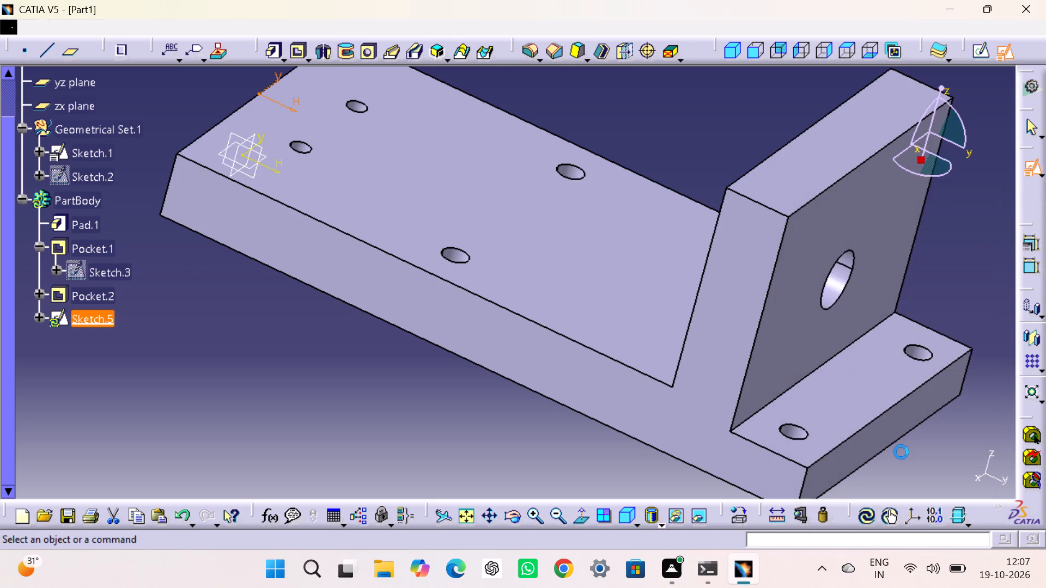
# Sketch circles around the lower and upper middle 8 mm holes, about 16 mm and 14 mm in diameter respectively.
pyautogui.moveTo(619, 246); pyautogui.dragTo(636, 288, button='middle')
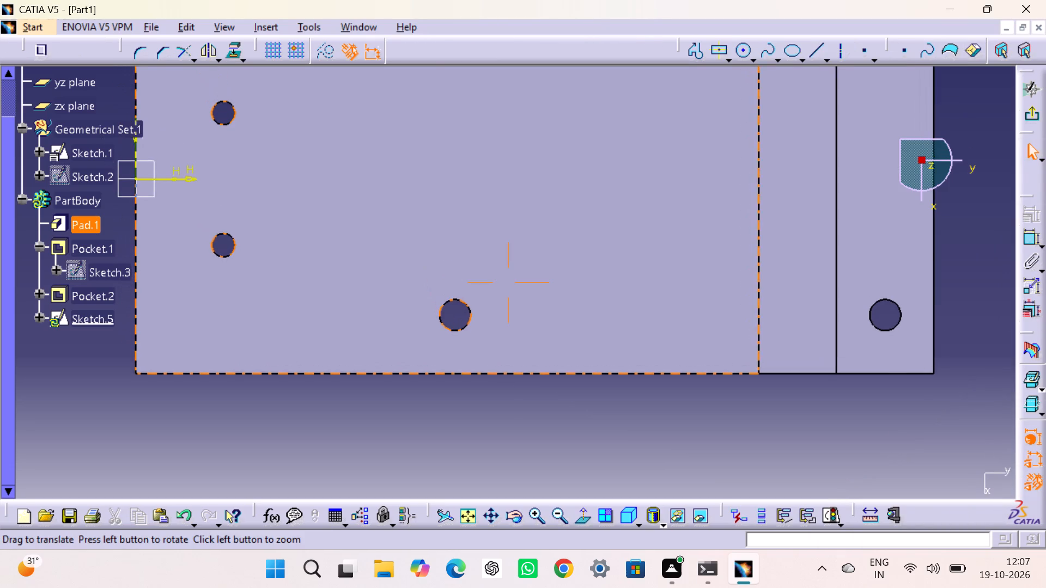
pyautogui.moveTo(636, 288); pyautogui.dragTo(642, 301, button='middle')
pyautogui.click(743, 47)
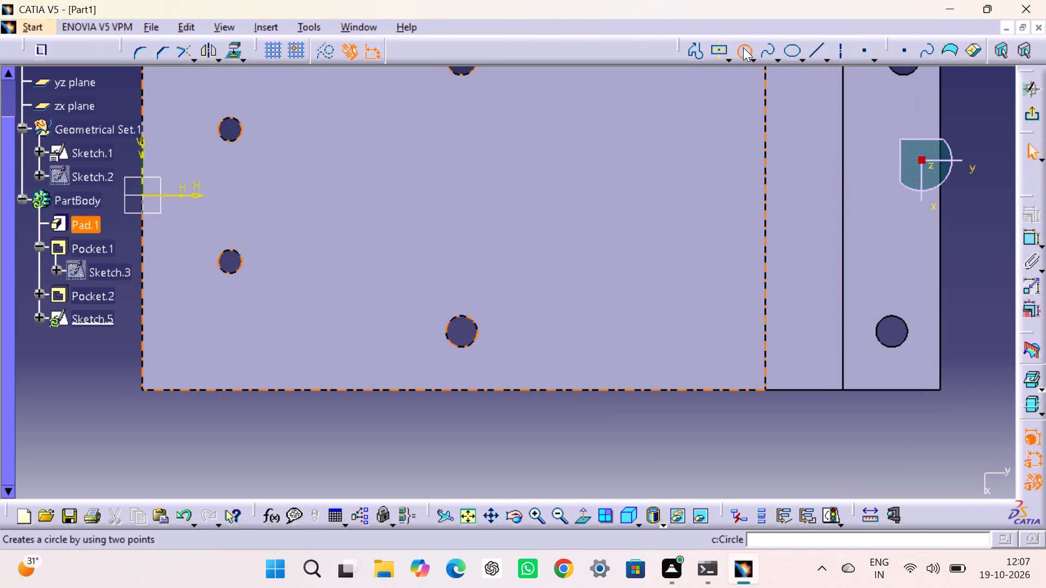
pyautogui.click(461, 329)
pyautogui.click(487, 350)
pyautogui.moveTo(660, 136); pyautogui.dragTo(672, 227, button='middle')
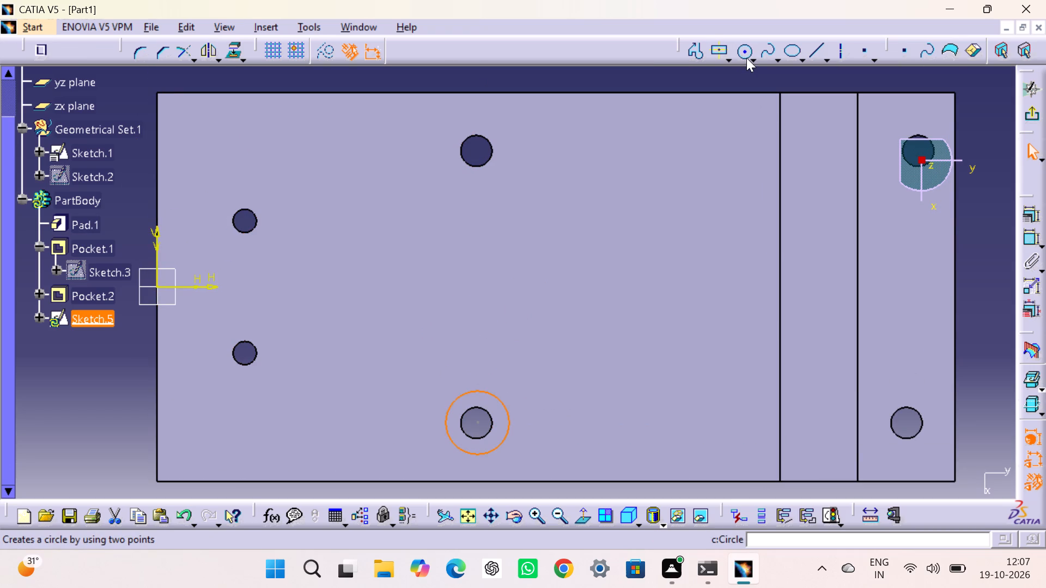
pyautogui.click(741, 53)
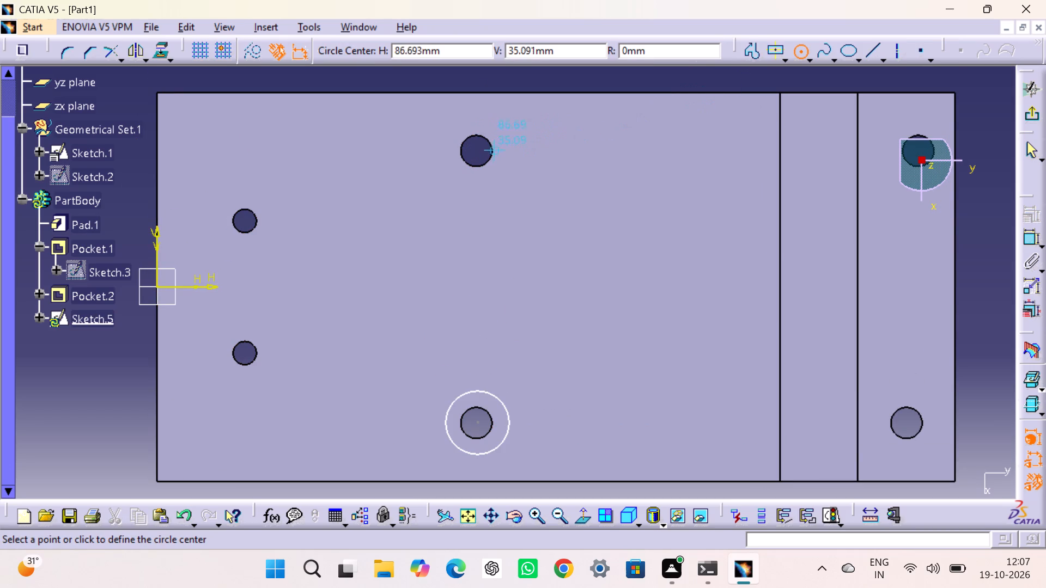
pyautogui.click(477, 148)
pyautogui.click(496, 169)
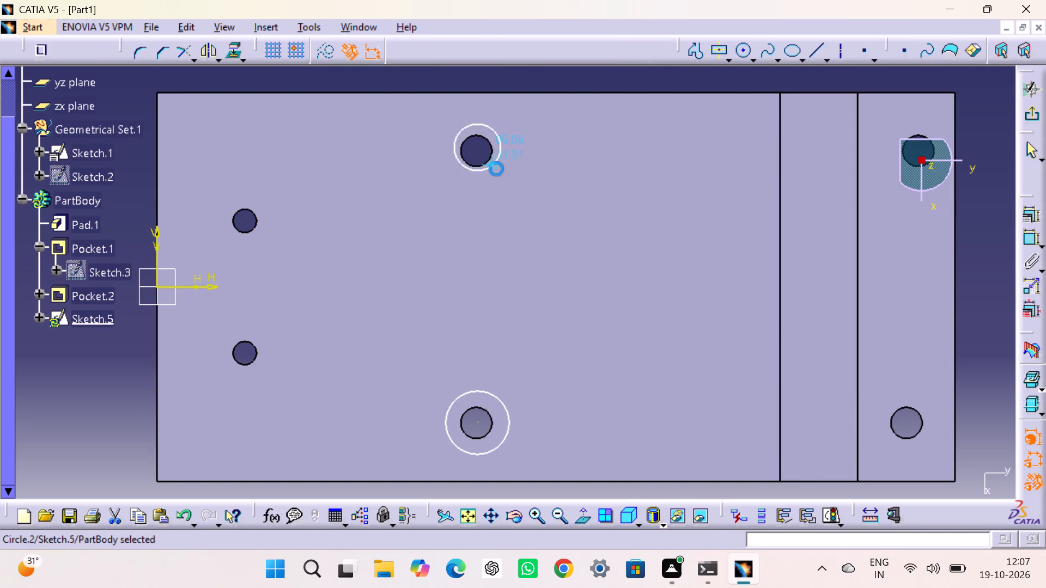
# Dimension the circle around the upper middle 8 mm hole and set its diameter to 15 mm.
pyautogui.doubleClick(1029, 235)
pyautogui.moveTo(788, 174); pyautogui.dragTo(730, 327, button='middle')
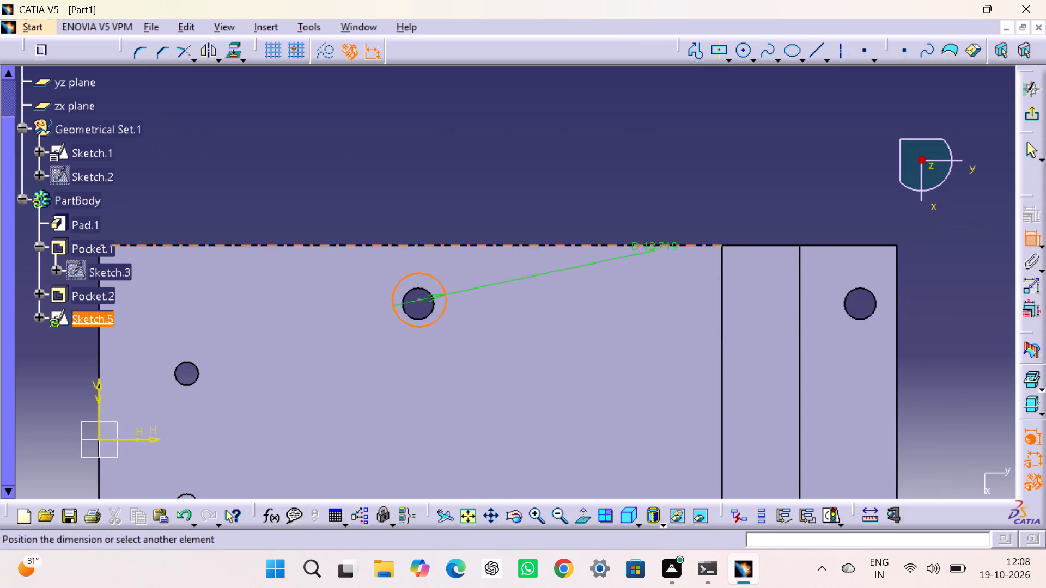
pyautogui.click(493, 200)
pyautogui.doubleClick(509, 197)
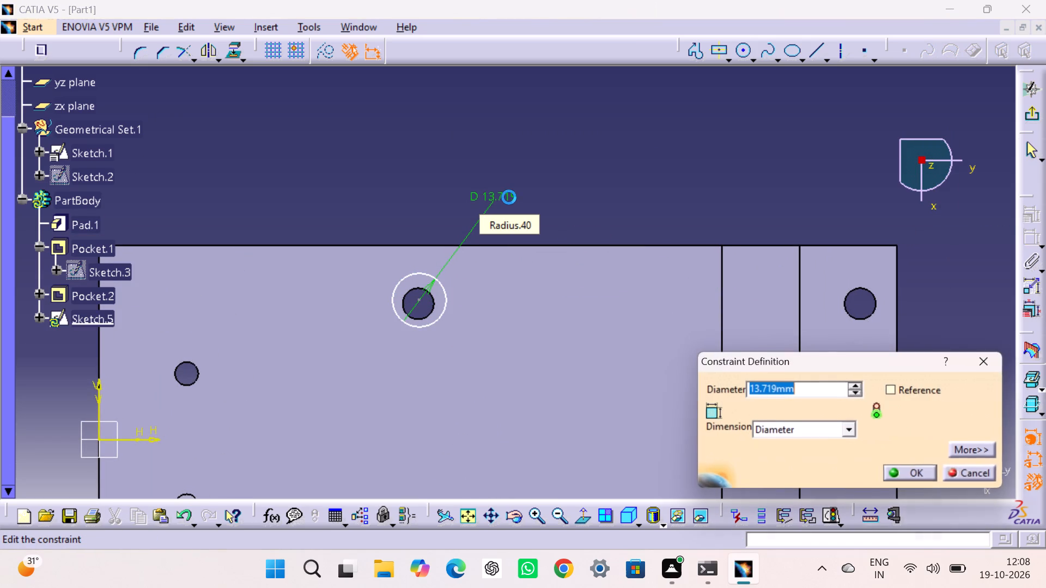
pyautogui.press('1')
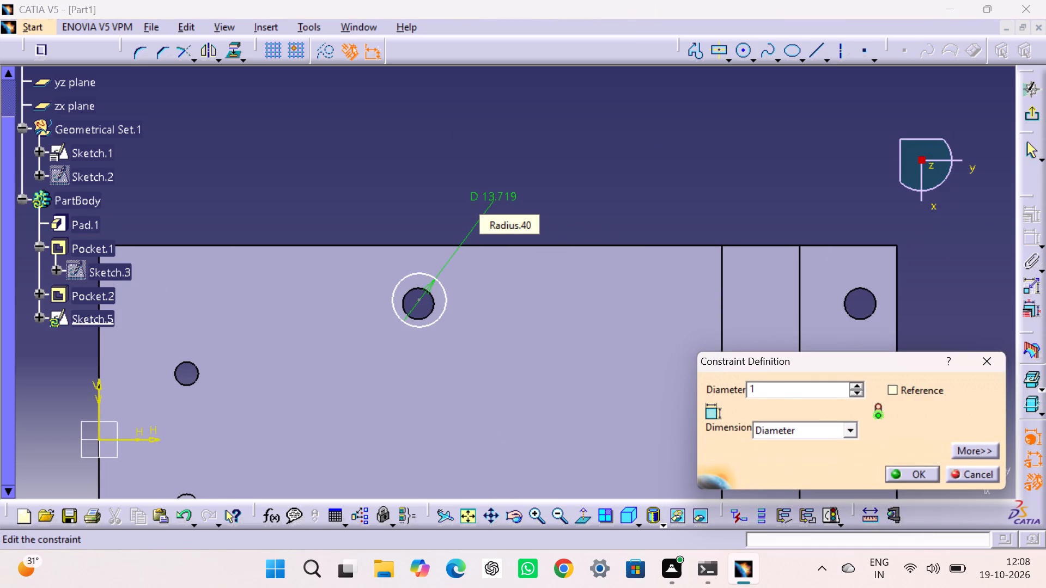
pyautogui.press('5')
pyautogui.press('Return')
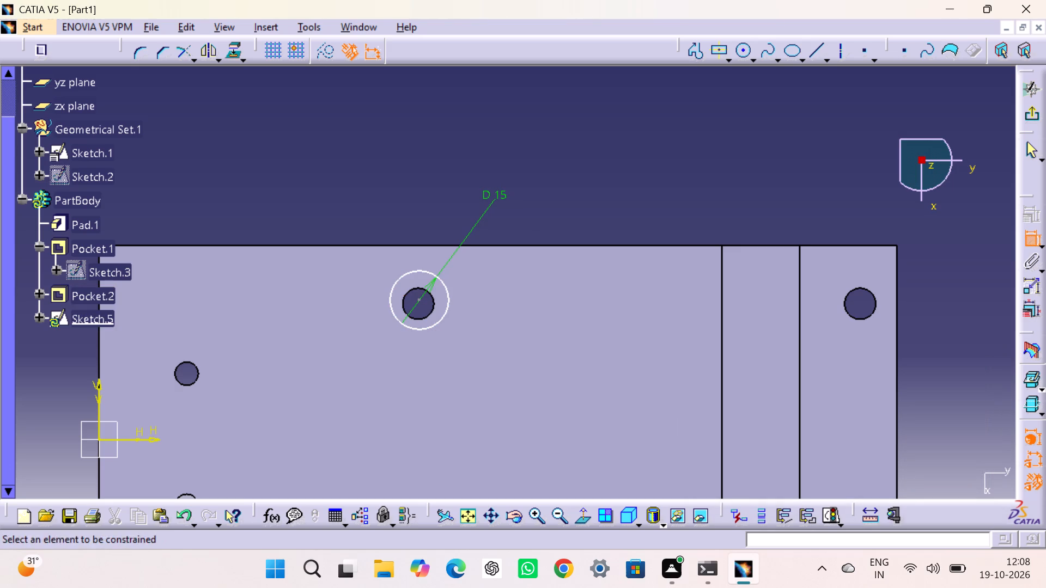
# Dimension the upper circle's centre from the face's upper side edge and set the distance to 15 mm.
pyautogui.click(417, 299)
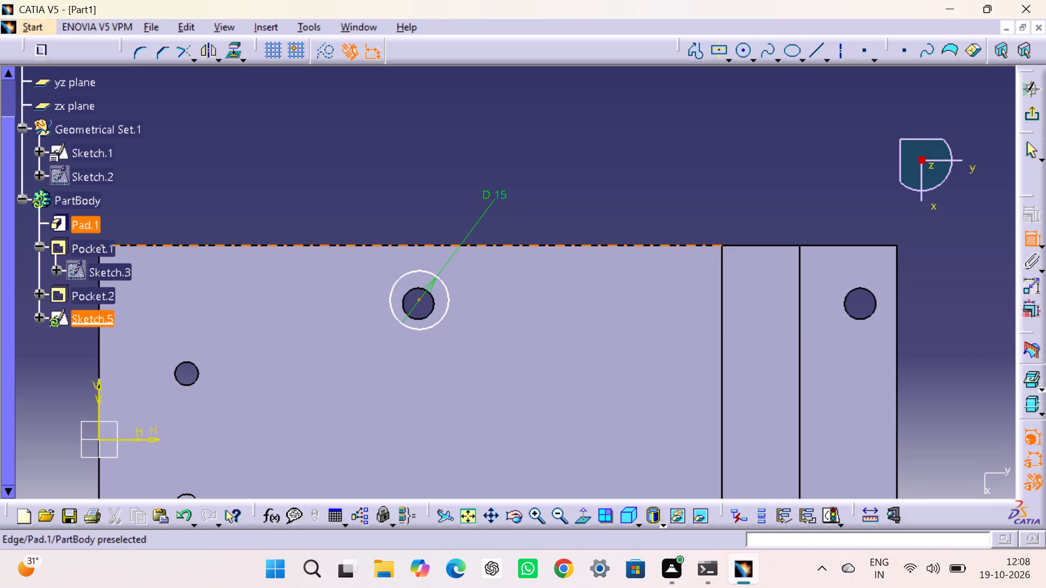
pyautogui.moveTo(429, 248); pyautogui.dragTo(431, 241)
pyautogui.click(451, 212)
pyautogui.doubleClick(452, 206)
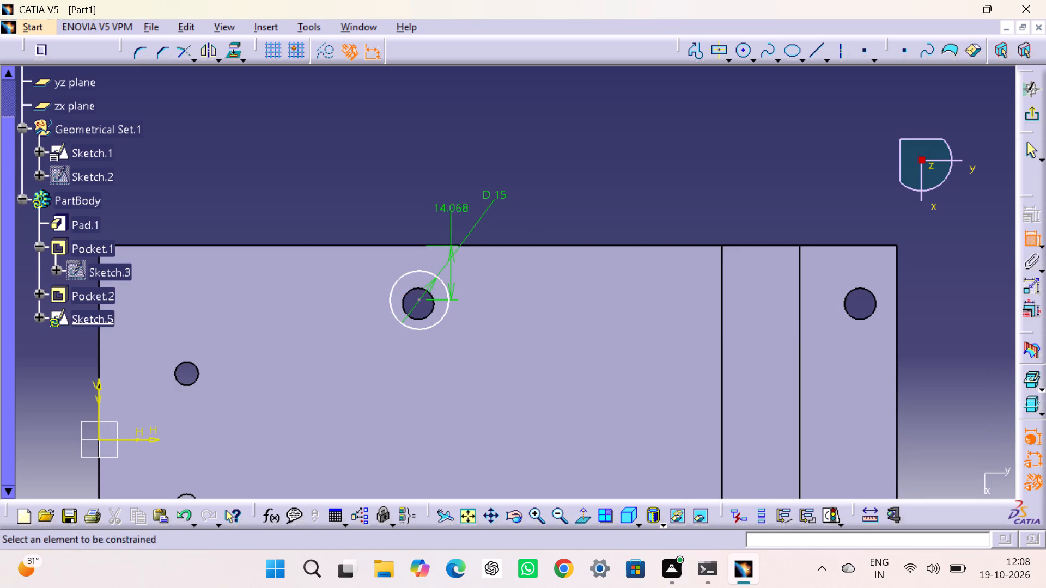
pyautogui.write('15')
pyautogui.press('Return')
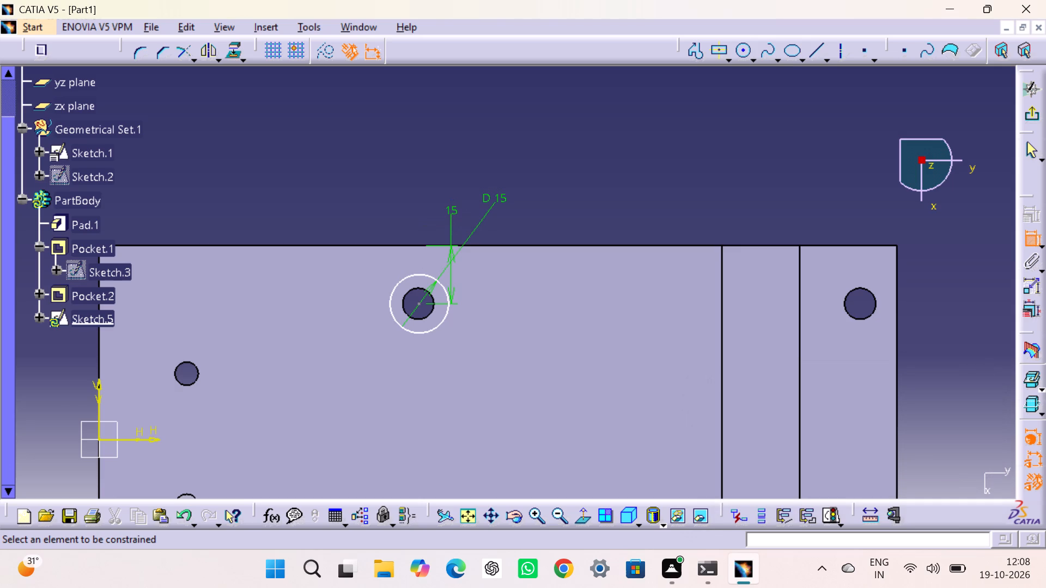
# Dimension the lower circle's centre from the face's lower side edge and set the distance to 15 mm.
pyautogui.moveTo(544, 319); pyautogui.dragTo(557, 194, button='middle')
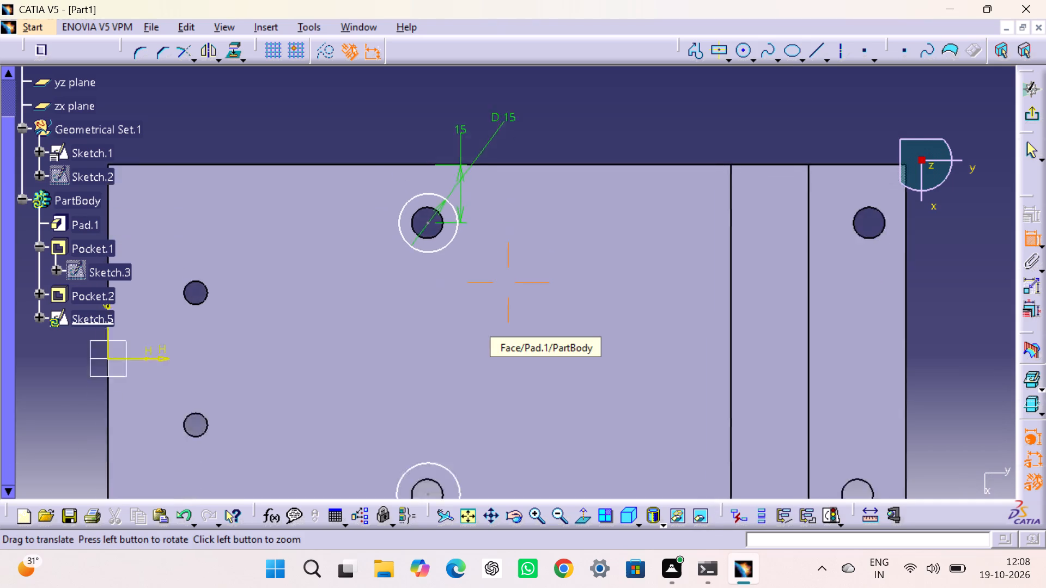
pyautogui.moveTo(557, 194); pyautogui.dragTo(573, 109, button='middle')
pyautogui.click(447, 363)
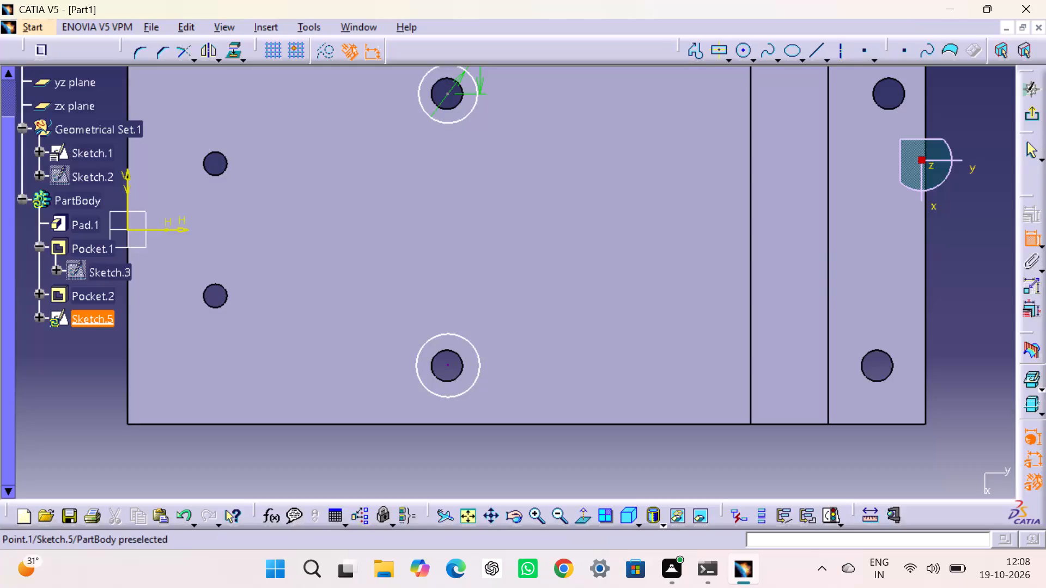
pyautogui.click(449, 364)
pyautogui.click(460, 423)
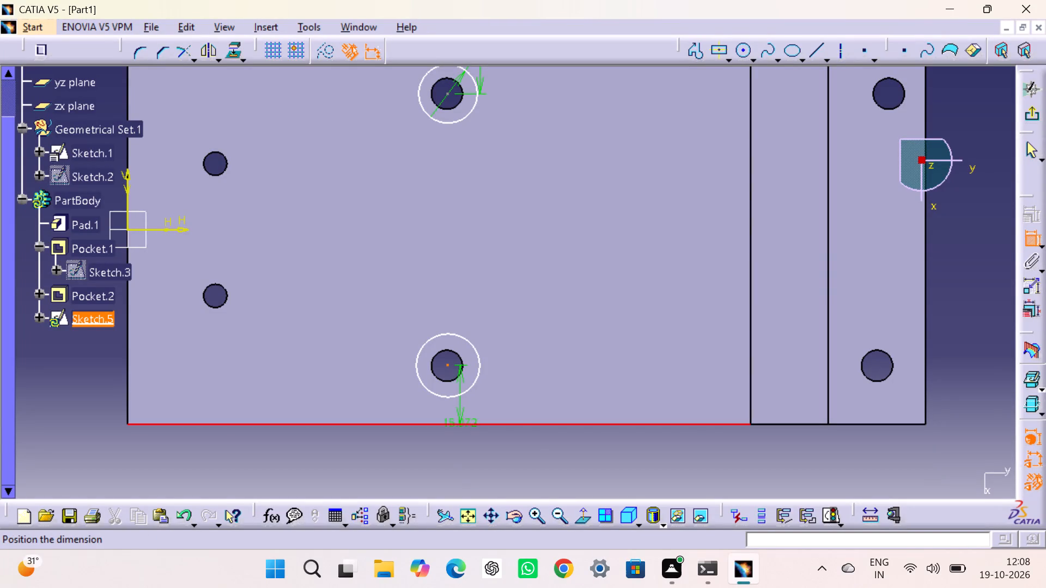
pyautogui.click(529, 469)
pyautogui.doubleClick(525, 460)
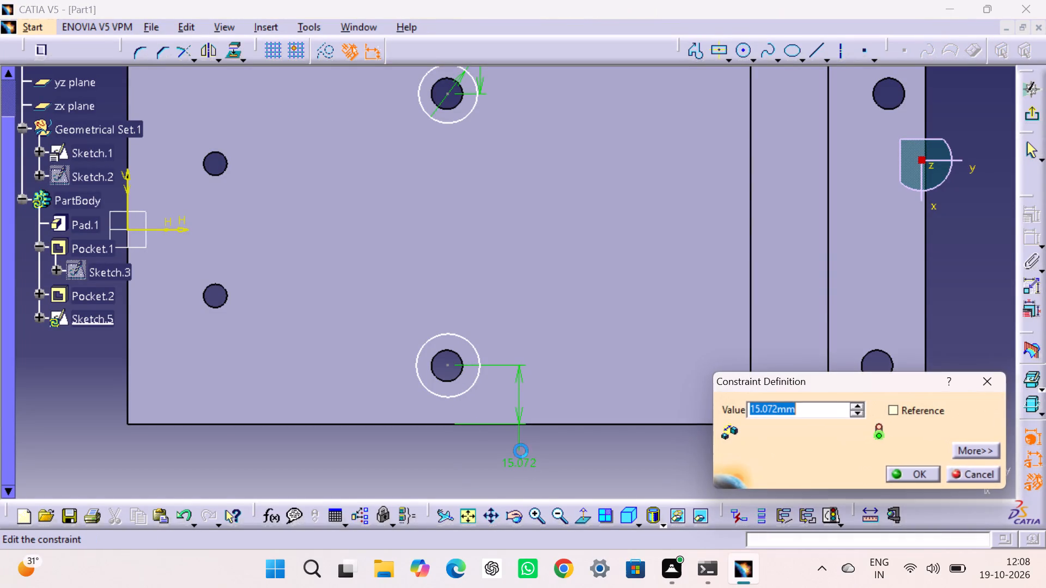
pyautogui.write('15')
pyautogui.press('Return')
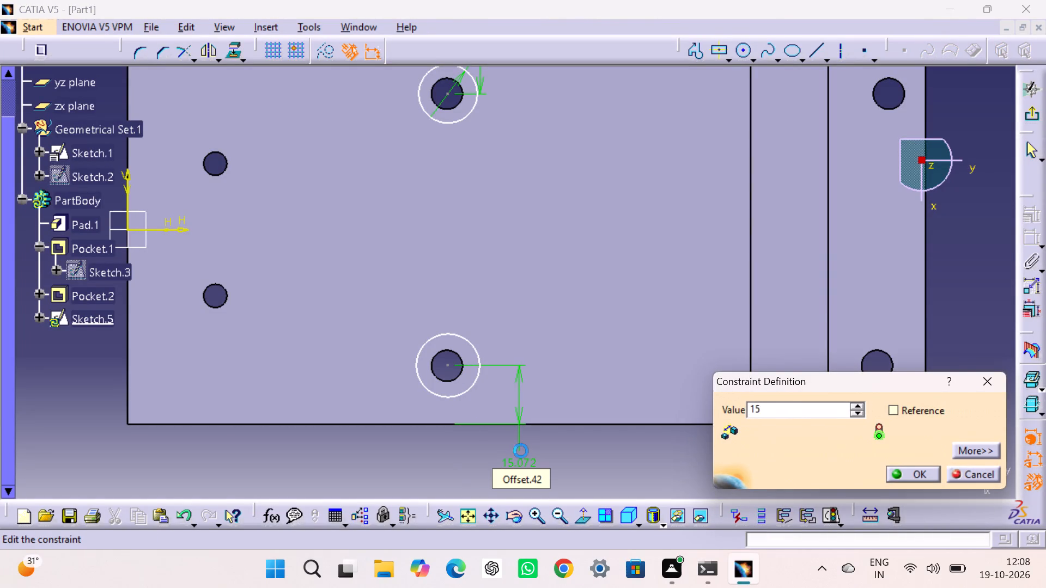
# Dimension the circle around the lower middle 8 mm hole and set its diameter to 15 mm.
pyautogui.click(477, 384)
pyautogui.click(343, 452)
pyautogui.click(350, 445)
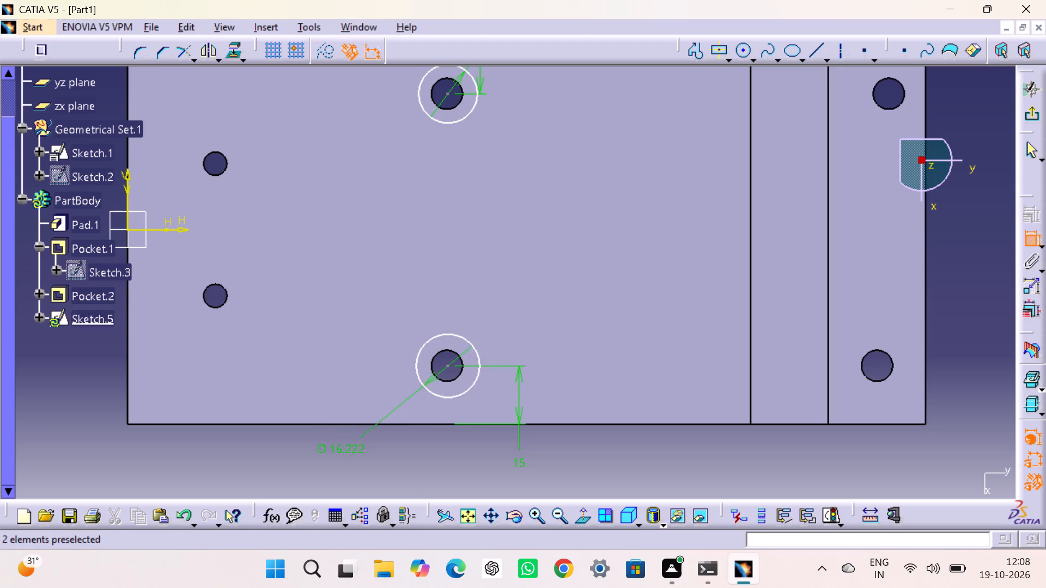
pyautogui.click(354, 444)
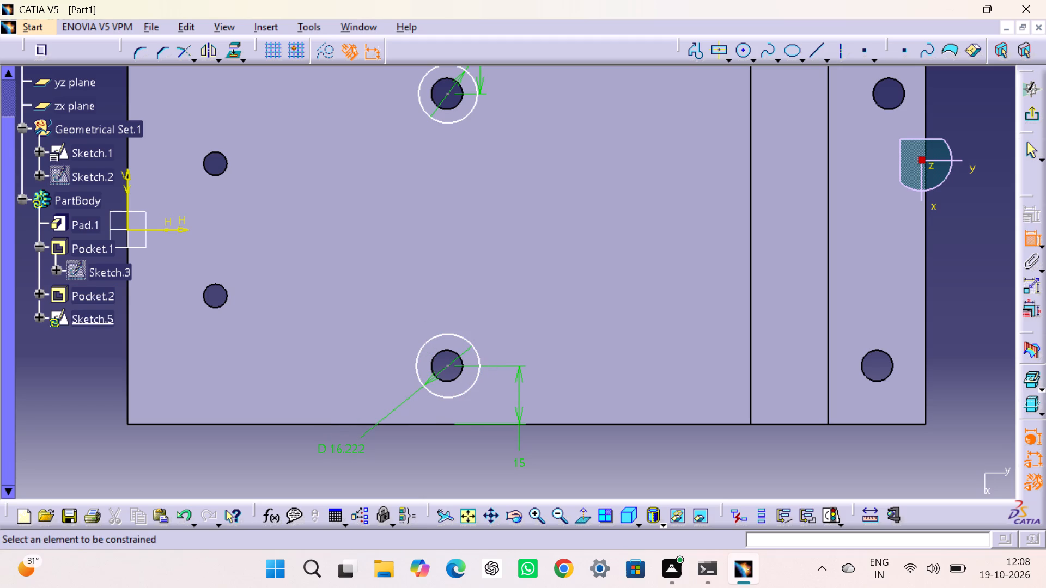
pyautogui.doubleClick(360, 450)
pyautogui.write('15')
pyautogui.press('Return')
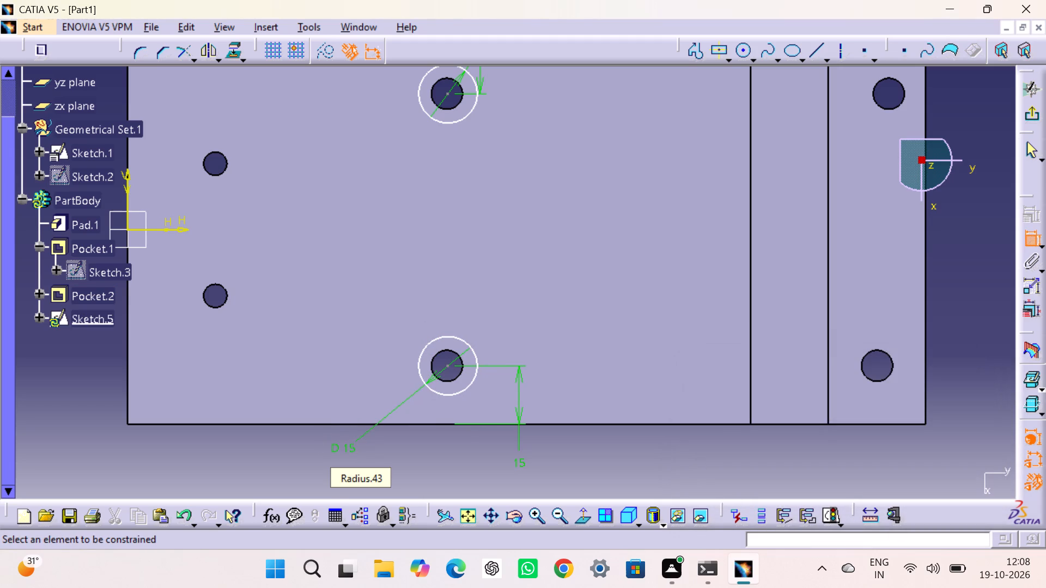
# Dimension the lower circle's centre from the base's end edge beside the 6 mm holes and set the distance to 82 mm.
pyautogui.click(446, 365)
pyautogui.click(127, 345)
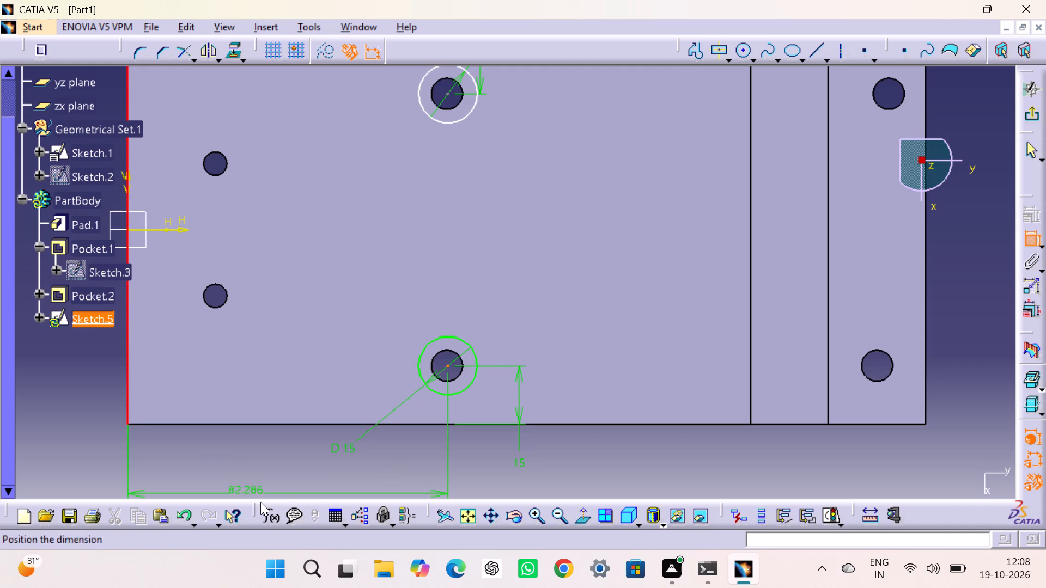
pyautogui.click(352, 477)
pyautogui.doubleClick(352, 477)
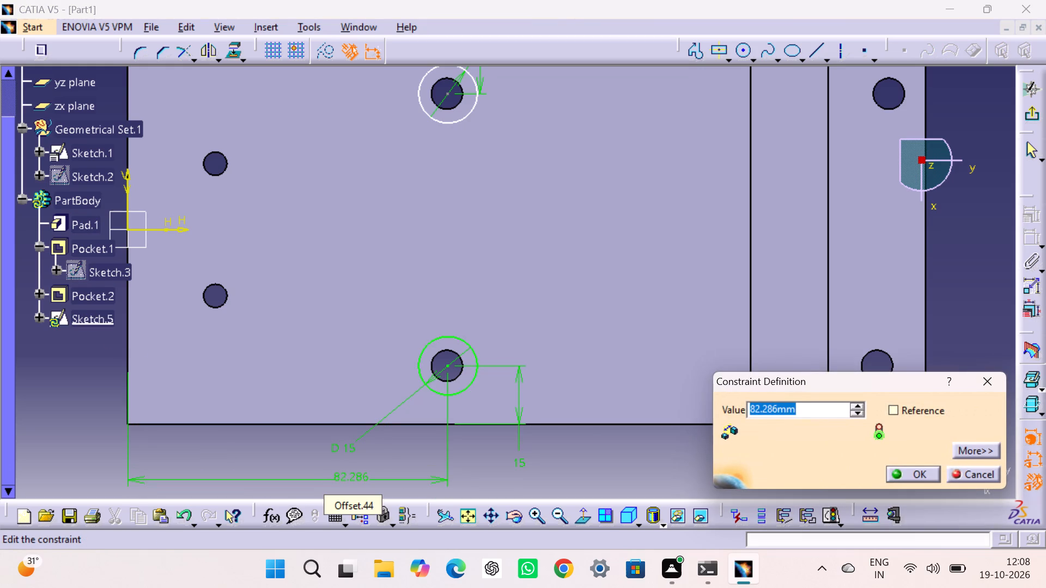
pyautogui.press('2')
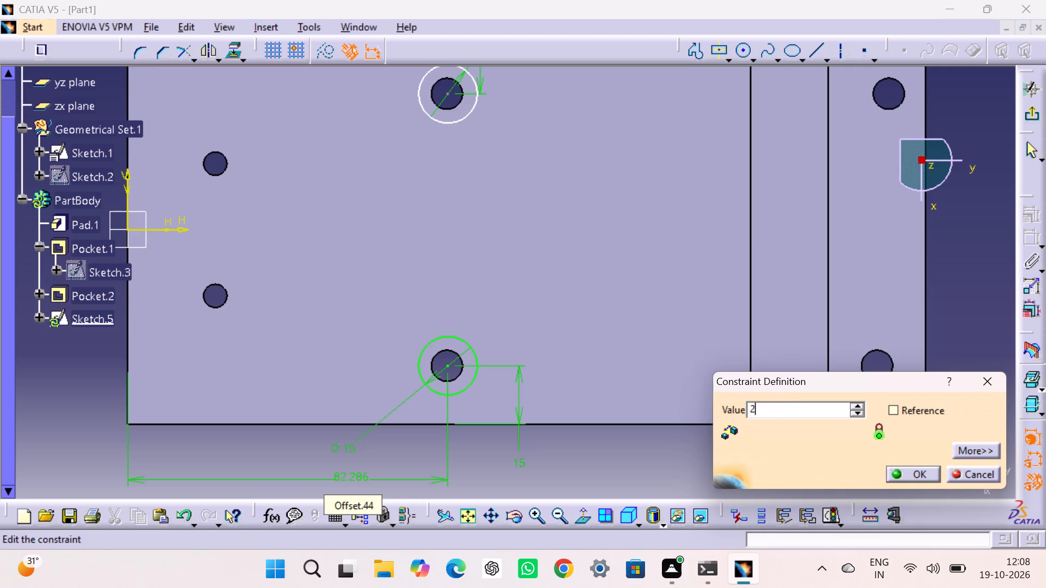
pyautogui.press('BackSpace')
pyautogui.write('82')
pyautogui.press('Return')
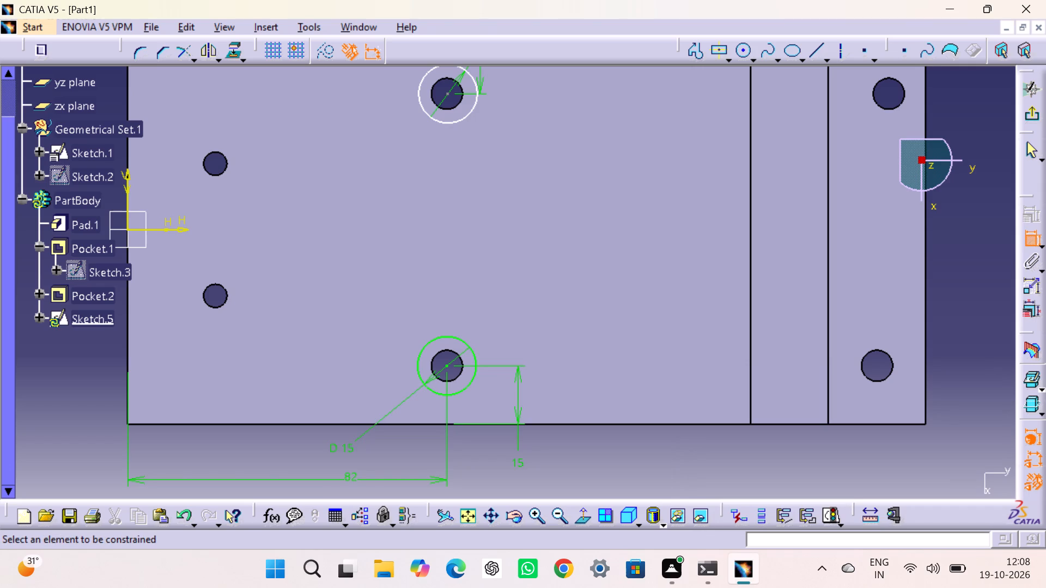
# Dimension the upper circle's centre from the base's end edge beside the 6 mm holes and set the distance to 82 mm.
pyautogui.moveTo(492, 182); pyautogui.dragTo(549, 444, button='middle')
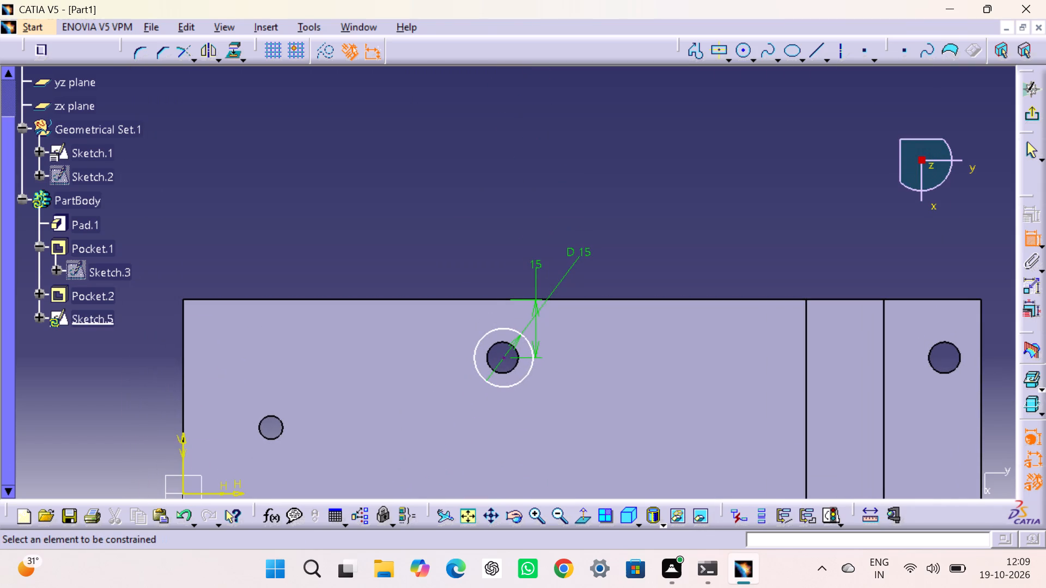
pyautogui.click(503, 356)
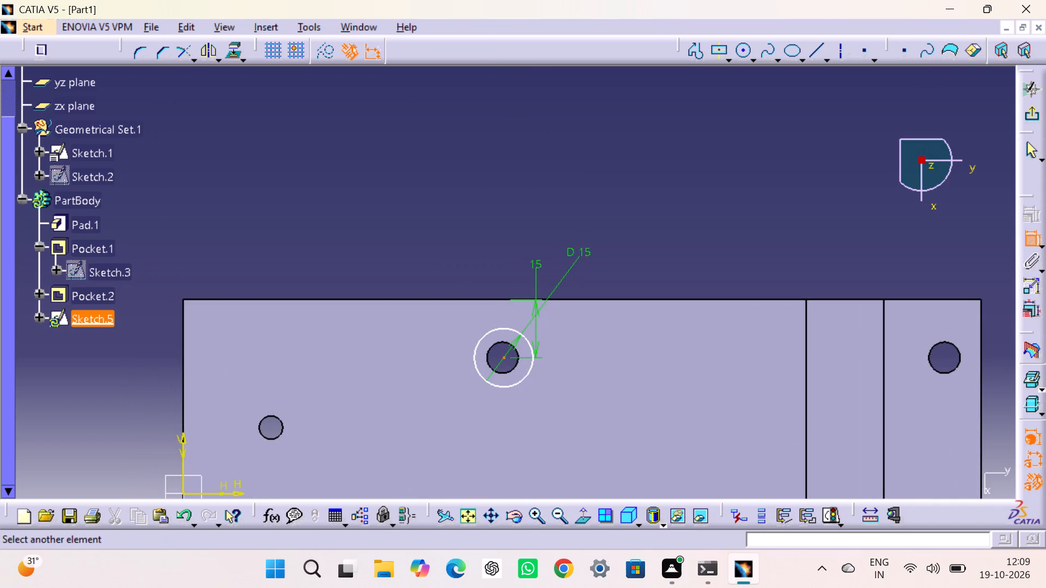
pyautogui.click(186, 343)
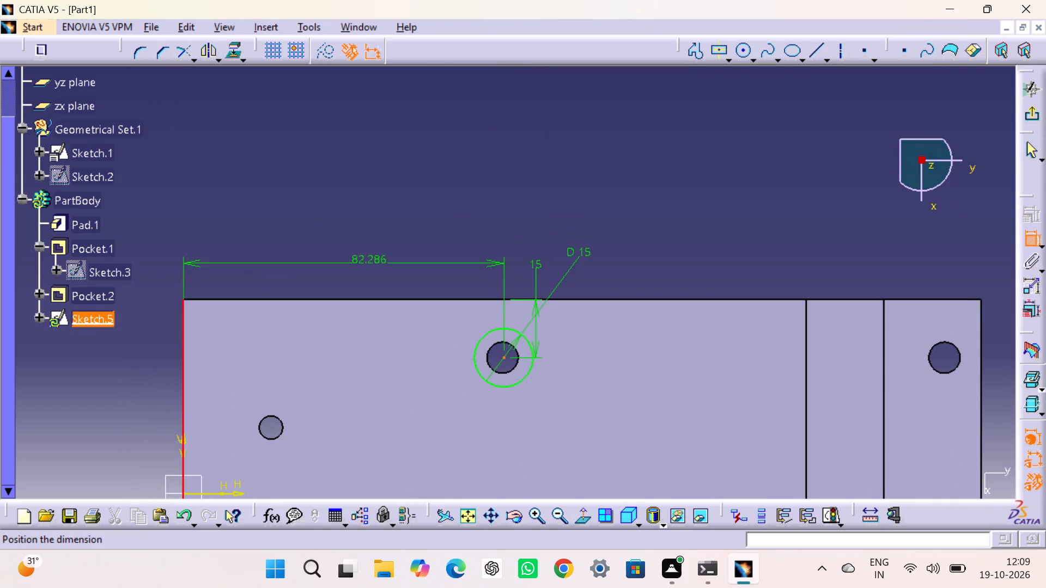
pyautogui.click(364, 255)
pyautogui.doubleClick(364, 255)
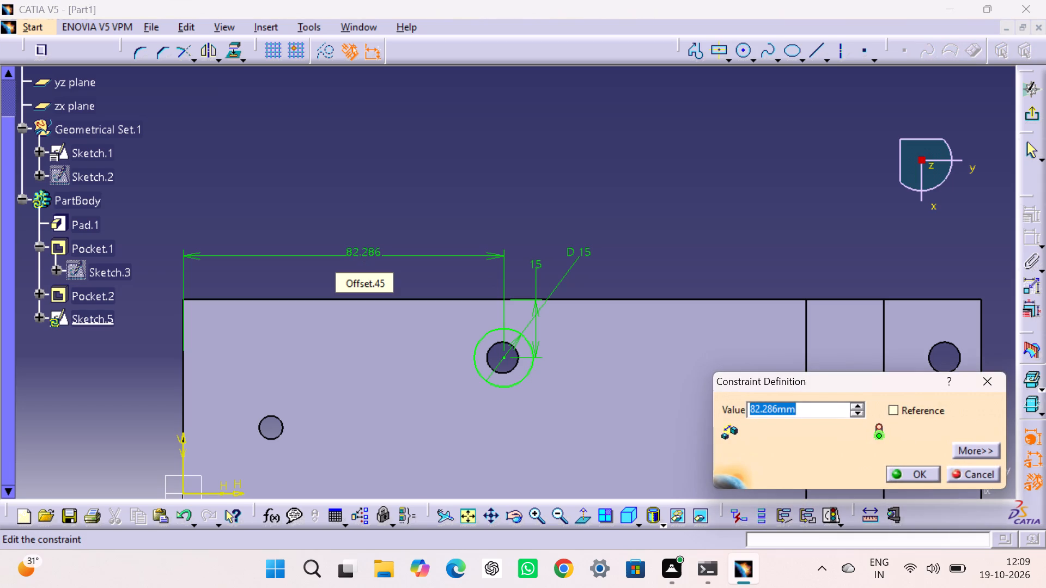
pyautogui.write('82')
pyautogui.press('Return')
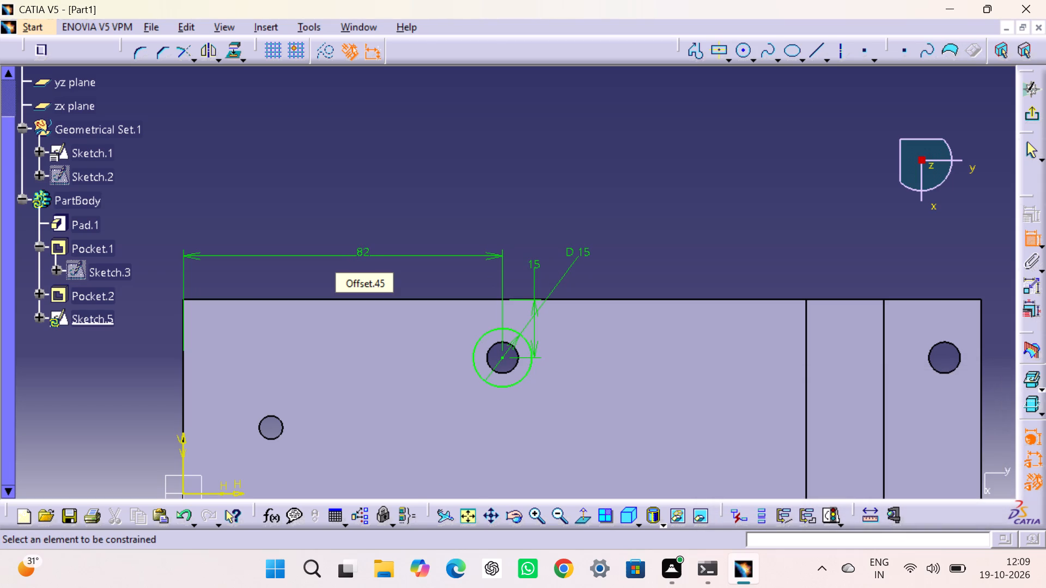
# Leave the sketch and cut its two 15 mm circles as a pocket 5 mm deep around the middle 8 mm holes.
pyautogui.click(1031, 117)
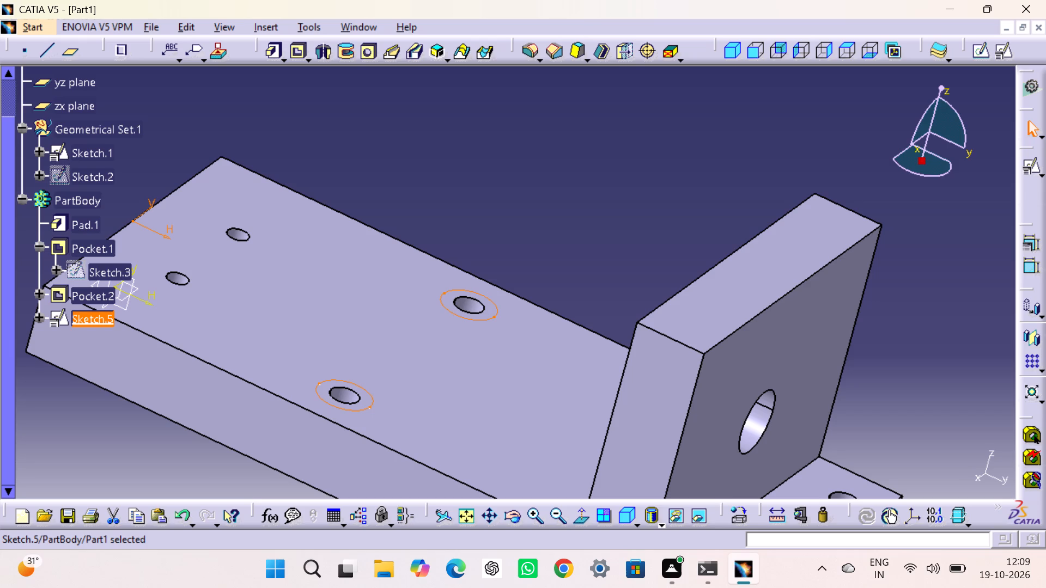
pyautogui.click(295, 46)
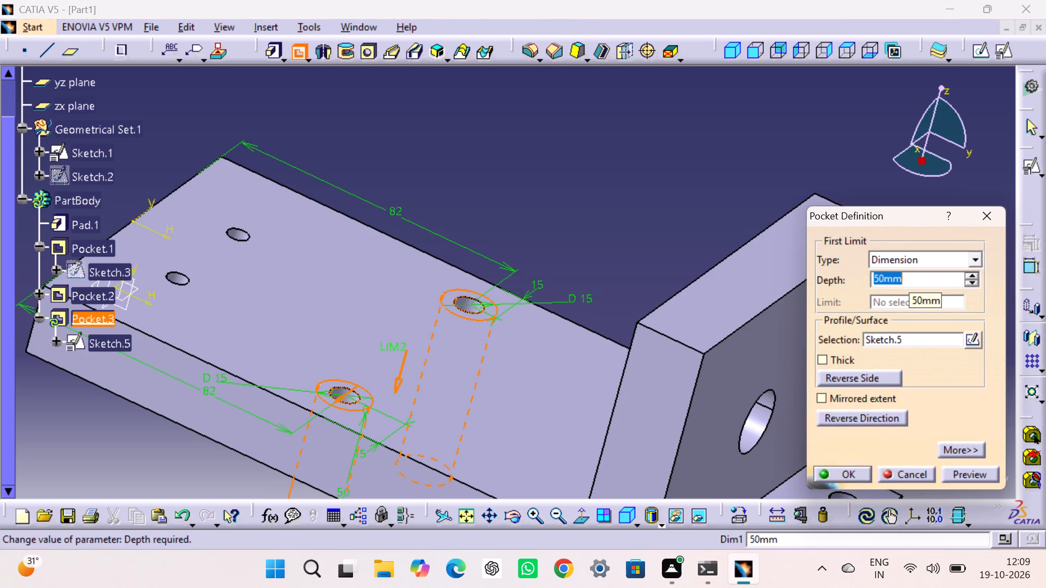
pyautogui.press('5')
pyautogui.press('Return')
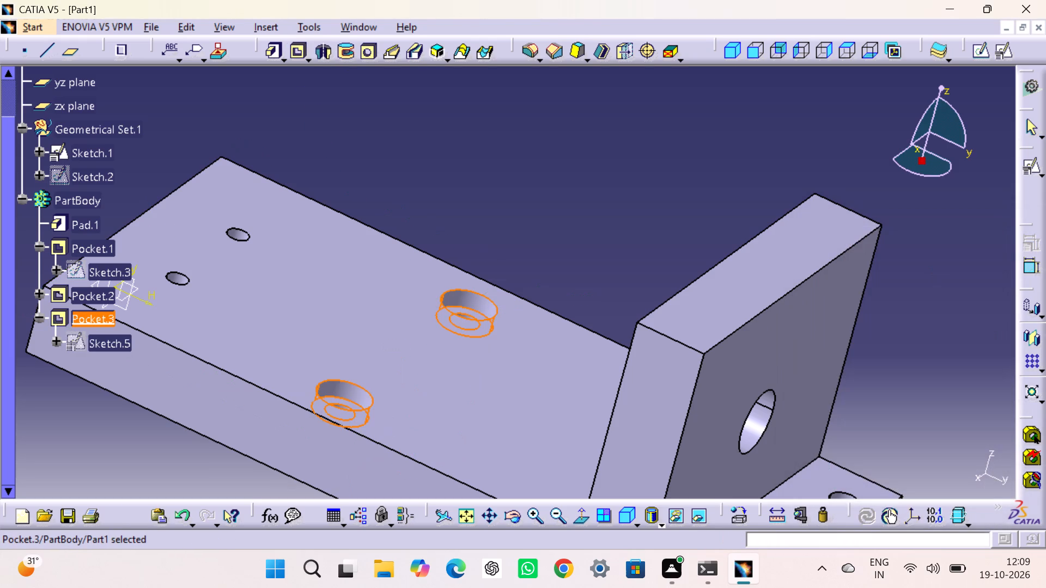
pyautogui.click(676, 203)
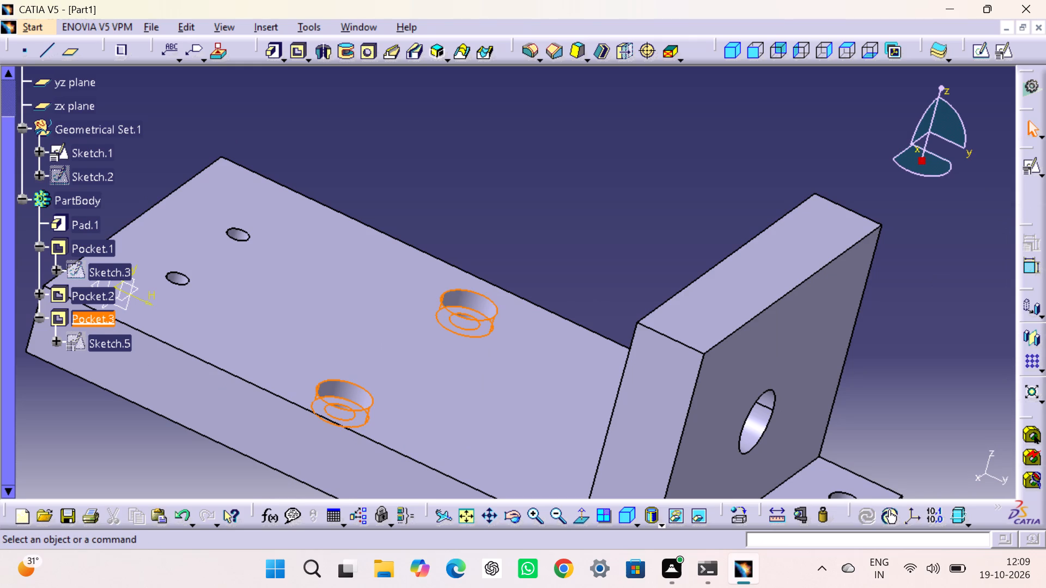
# Examine the part and its two counterbored holes in the front, side, top and isometric views.
pyautogui.scroll(1, 667, 229)
pyautogui.scroll(-1, 665, 235)
pyautogui.moveTo(665, 235); pyautogui.dragTo(667, 258, button='middle')
pyautogui.click(752, 47)
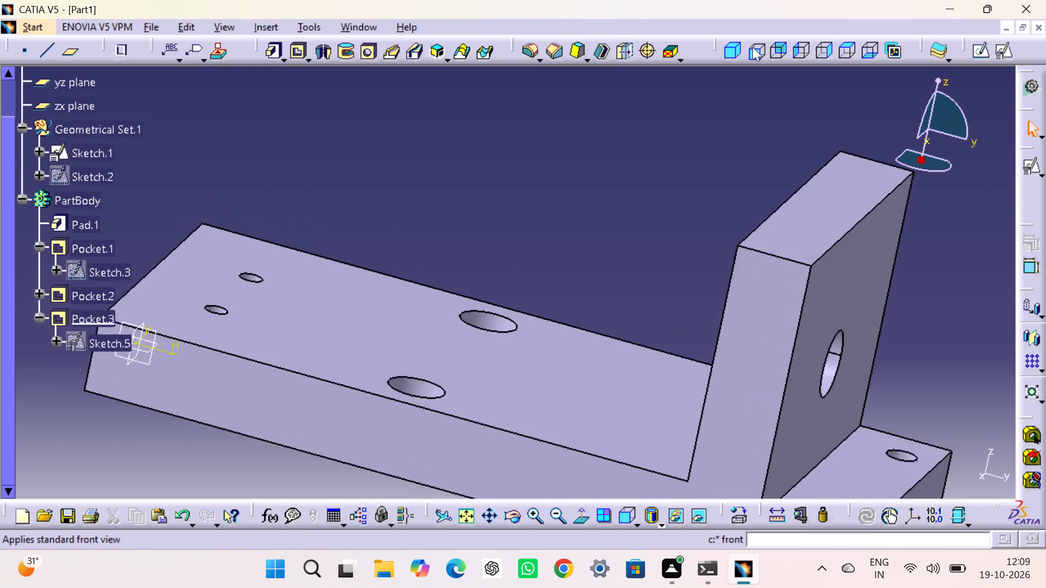
pyautogui.click(798, 60)
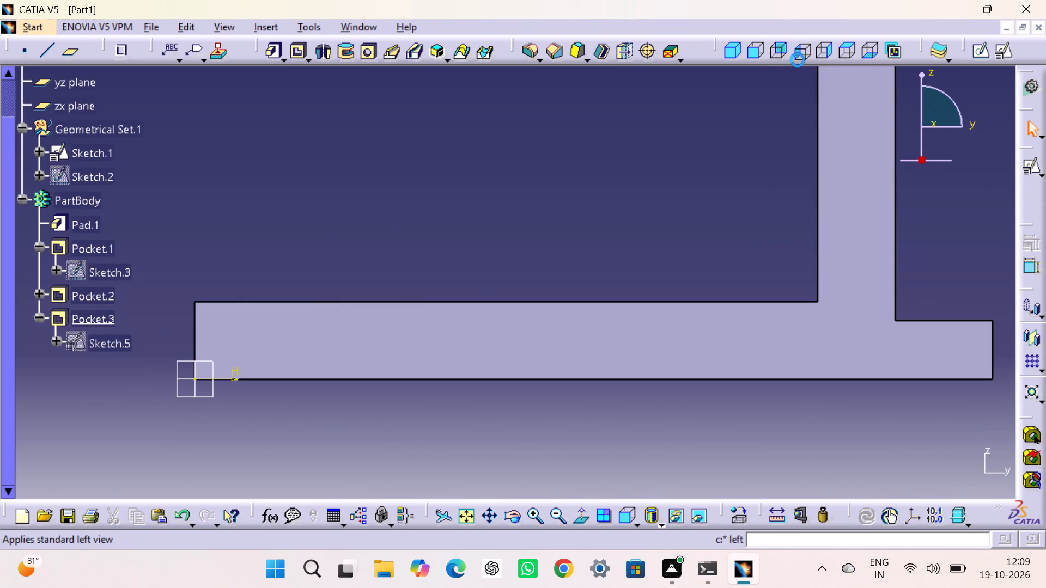
pyautogui.click(823, 55)
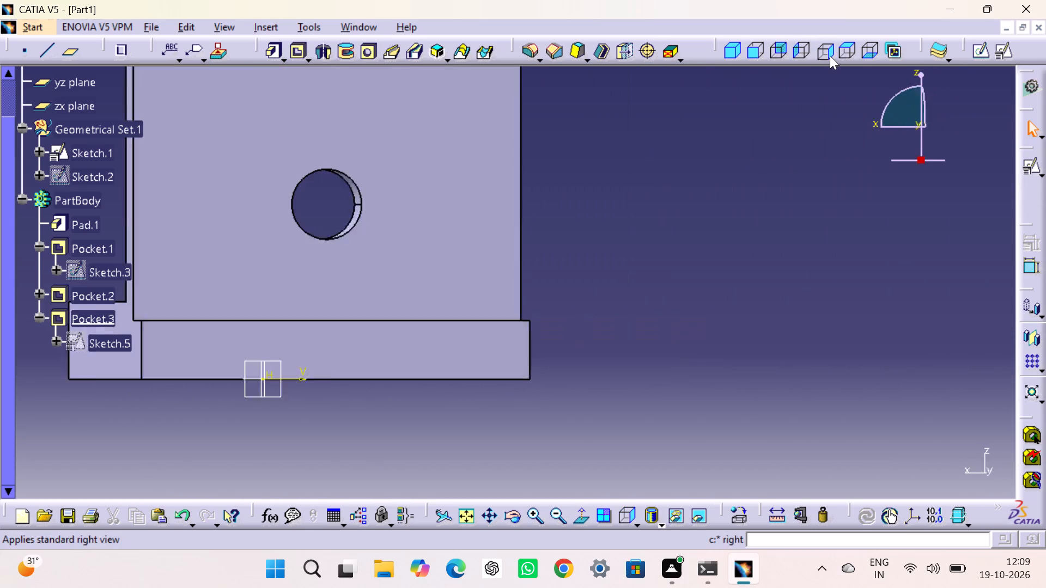
pyautogui.click(843, 60)
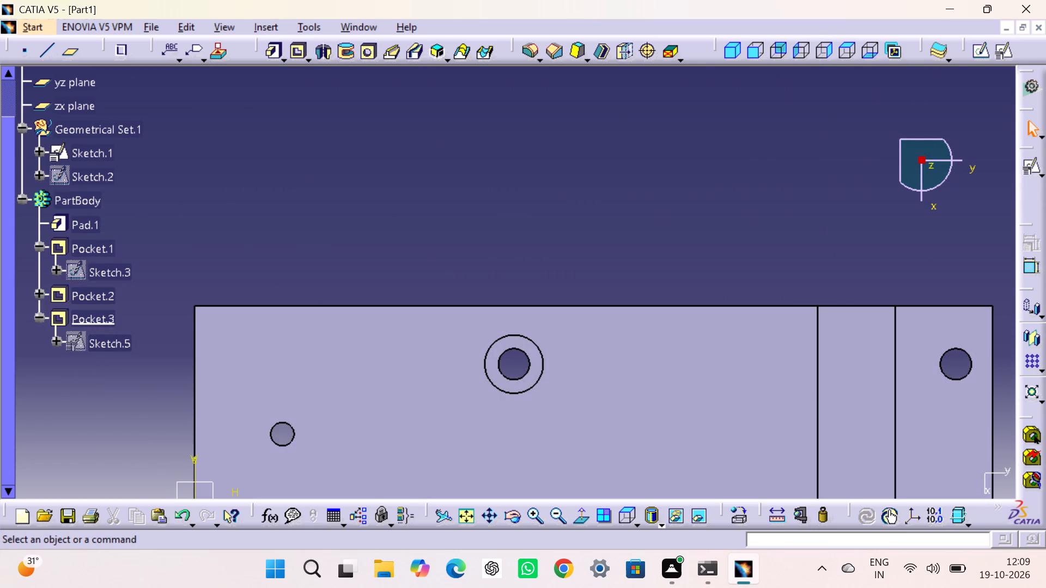
pyautogui.moveTo(683, 165); pyautogui.dragTo(680, 56, button='middle')
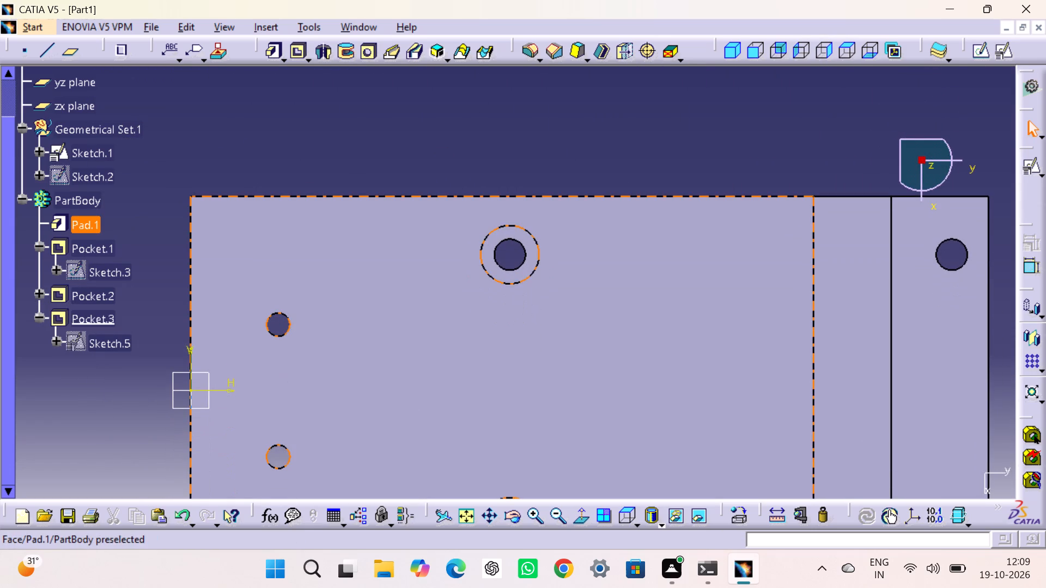
pyautogui.moveTo(539, 416); pyautogui.dragTo(538, 275, button='middle')
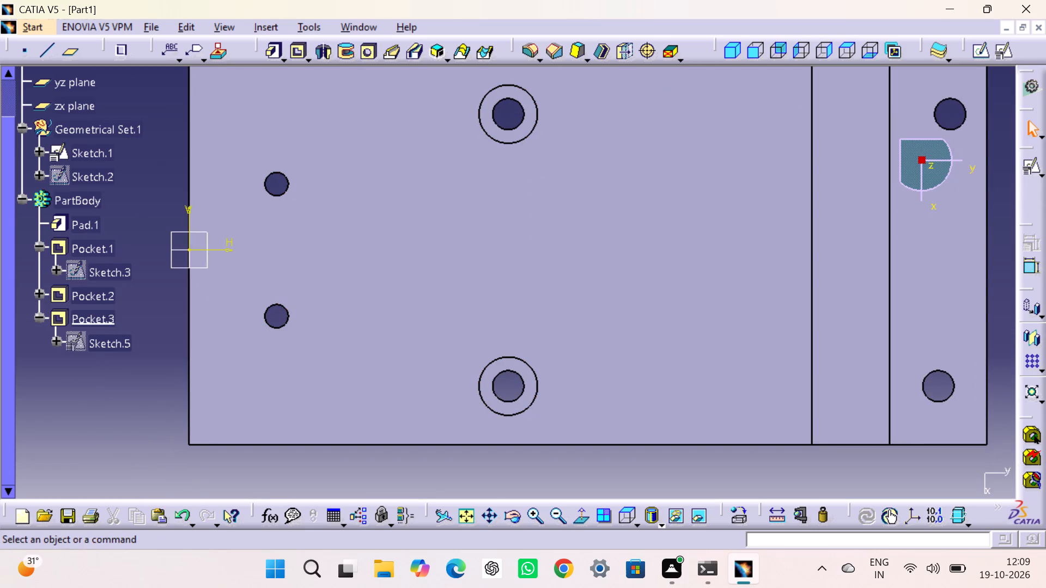
pyautogui.click(726, 53)
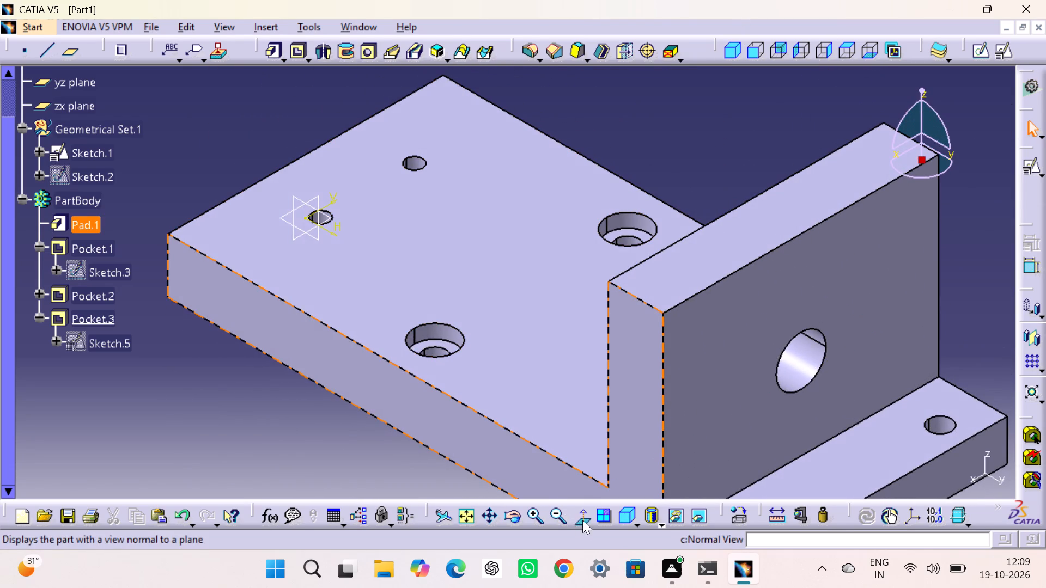
pyautogui.click(557, 513)
pyautogui.click(895, 334)
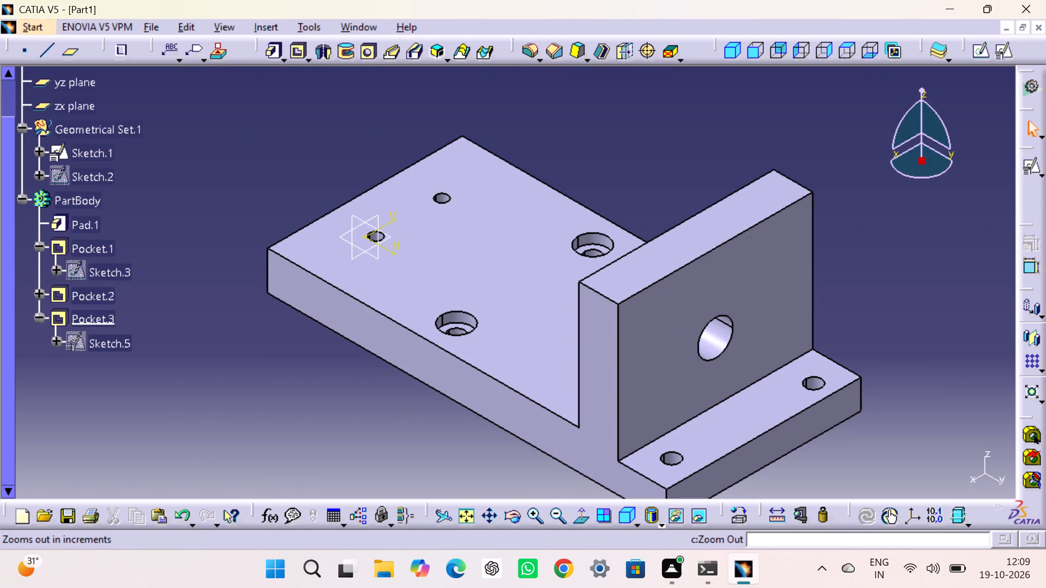
pyautogui.moveTo(886, 333); pyautogui.dragTo(879, 293, button='middle')
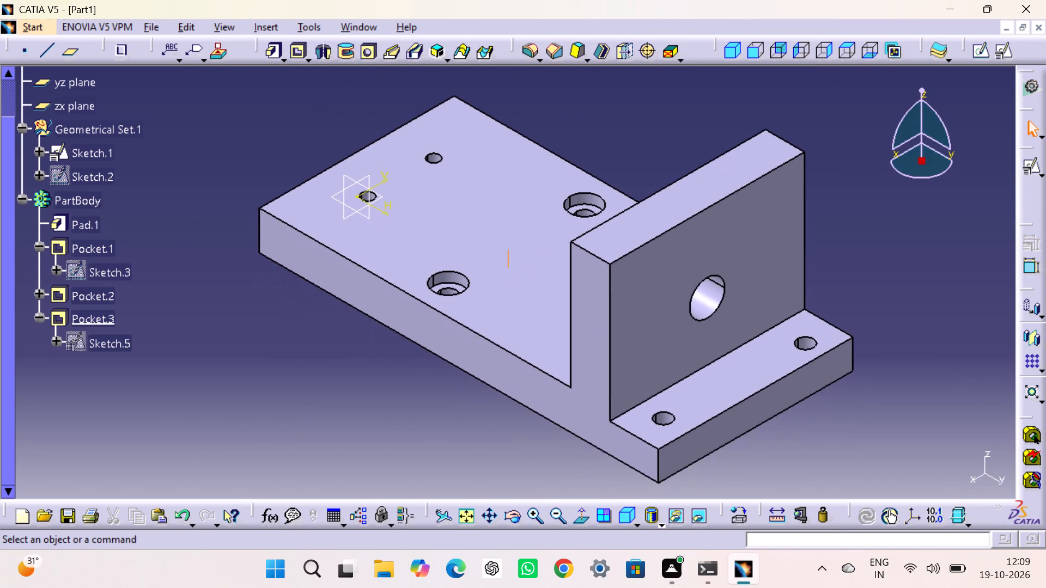
pyautogui.moveTo(879, 293); pyautogui.dragTo(879, 296, button='middle')
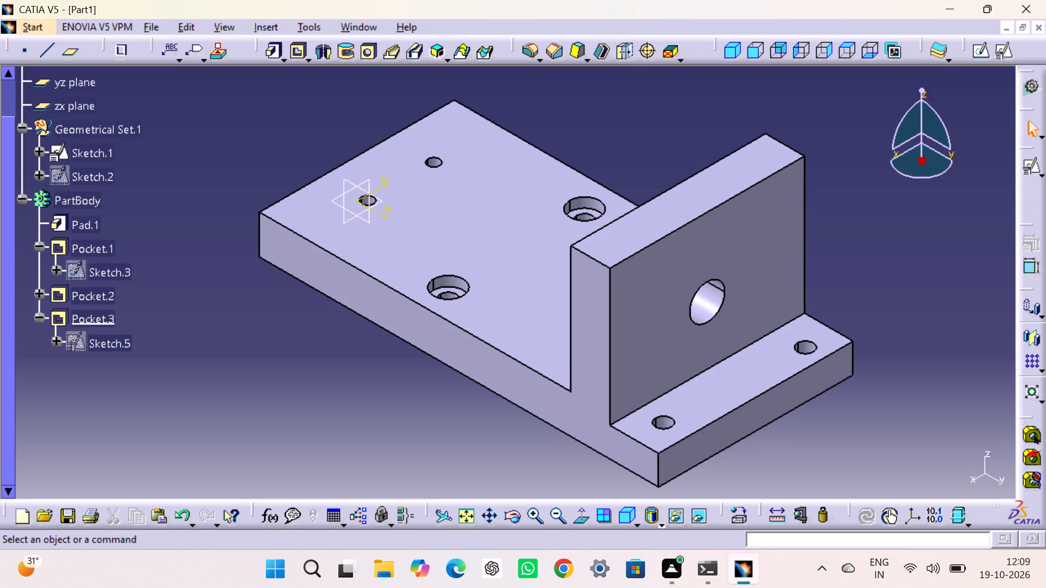
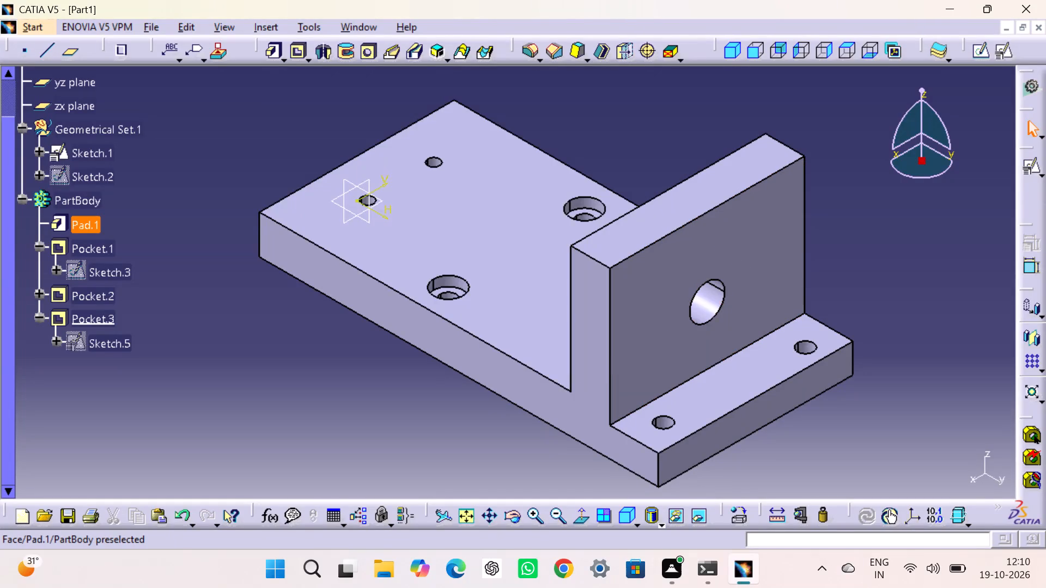
# Create a positioned sketch on the base's top face with the axes swapped and the V direction reversed.
pyautogui.click(516, 241)
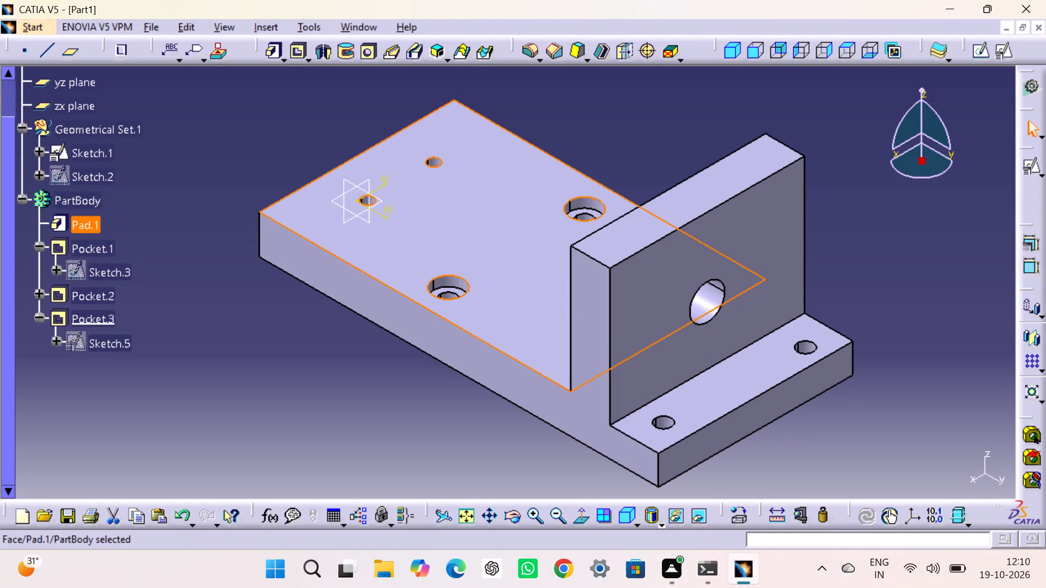
pyautogui.click(1008, 53)
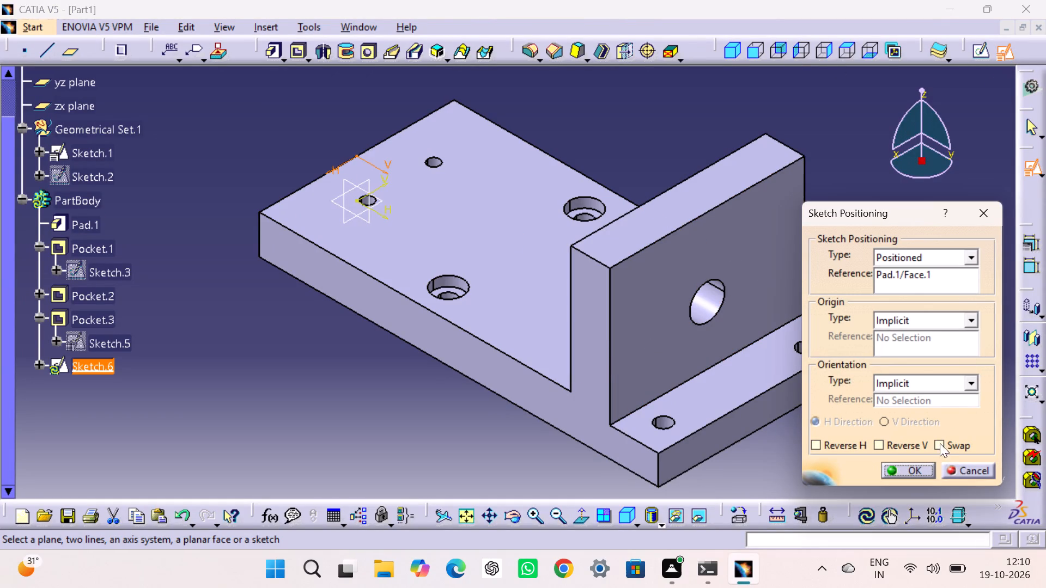
pyautogui.click(938, 445)
pyautogui.click(909, 444)
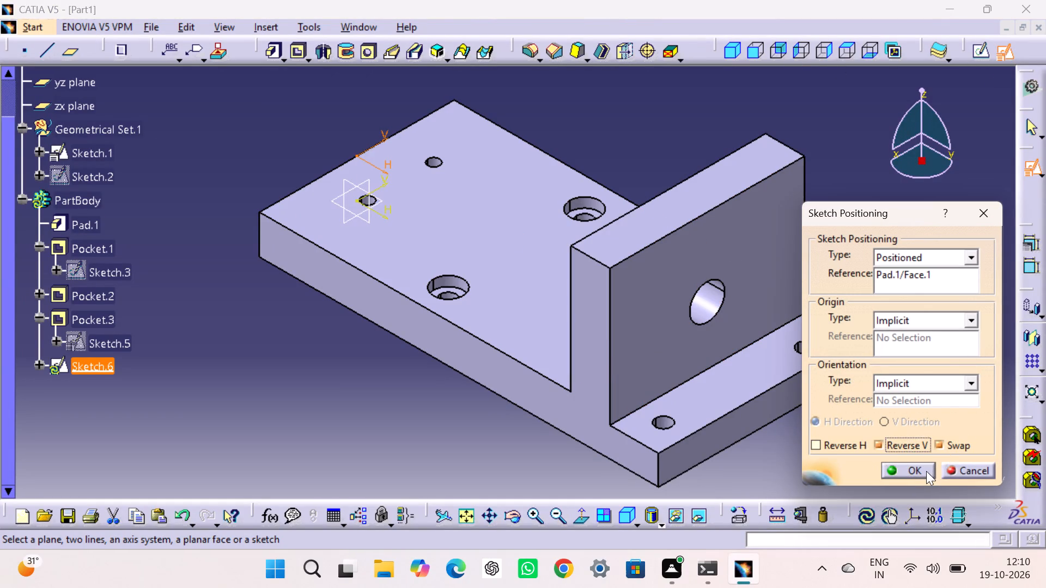
pyautogui.click(917, 466)
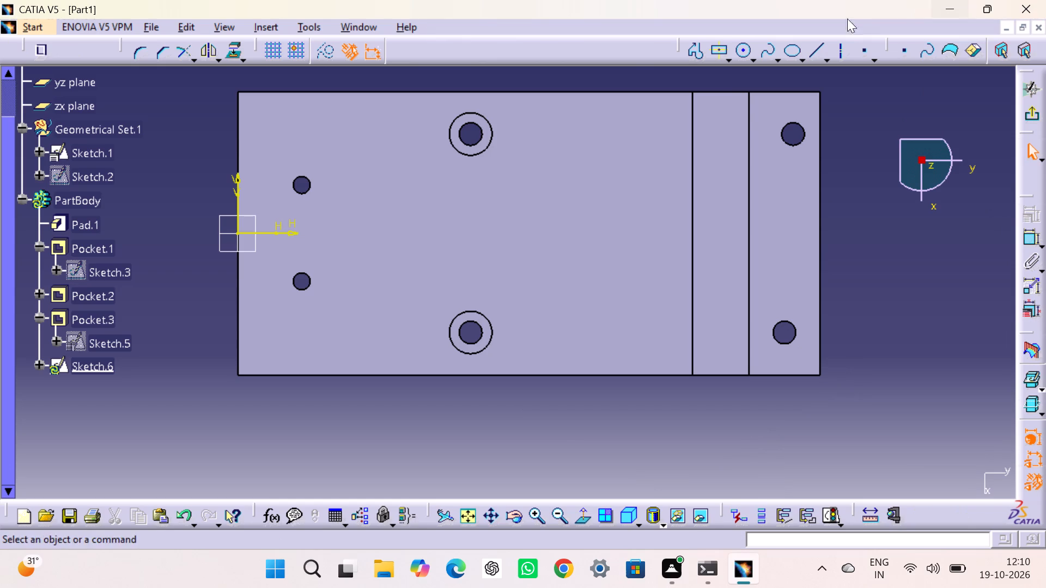
# Sketch a rectangle about 45 by 21 mm between the upright and the lower counterbored hole, near the base's lower edge.
pyautogui.click(728, 60)
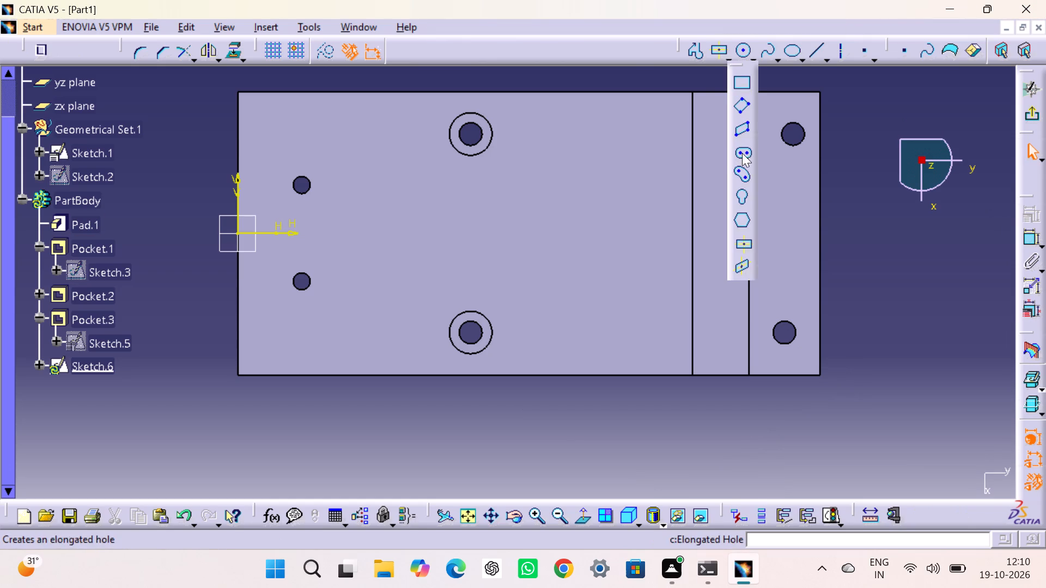
pyautogui.click(743, 85)
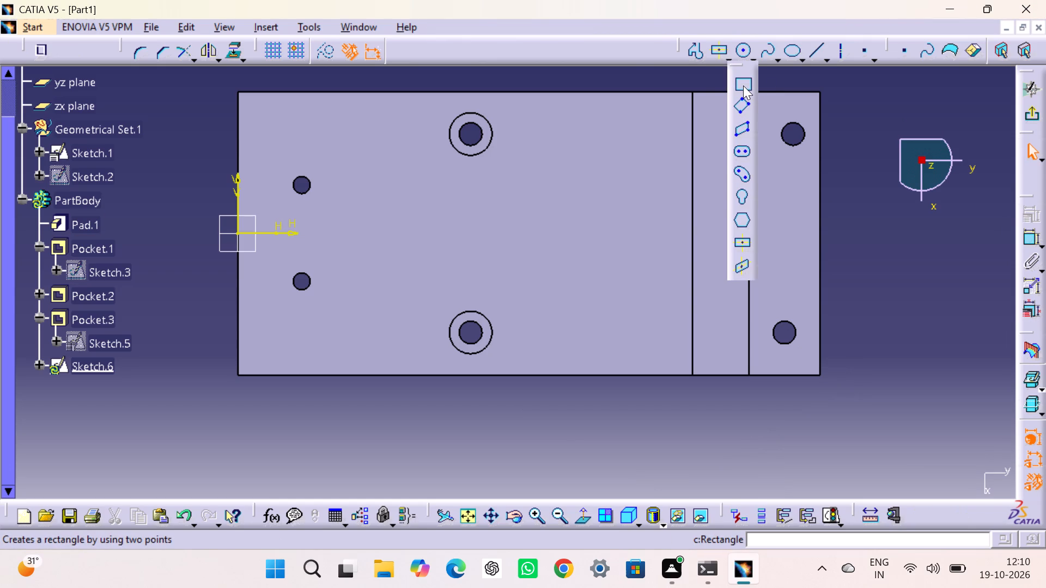
pyautogui.click(691, 308)
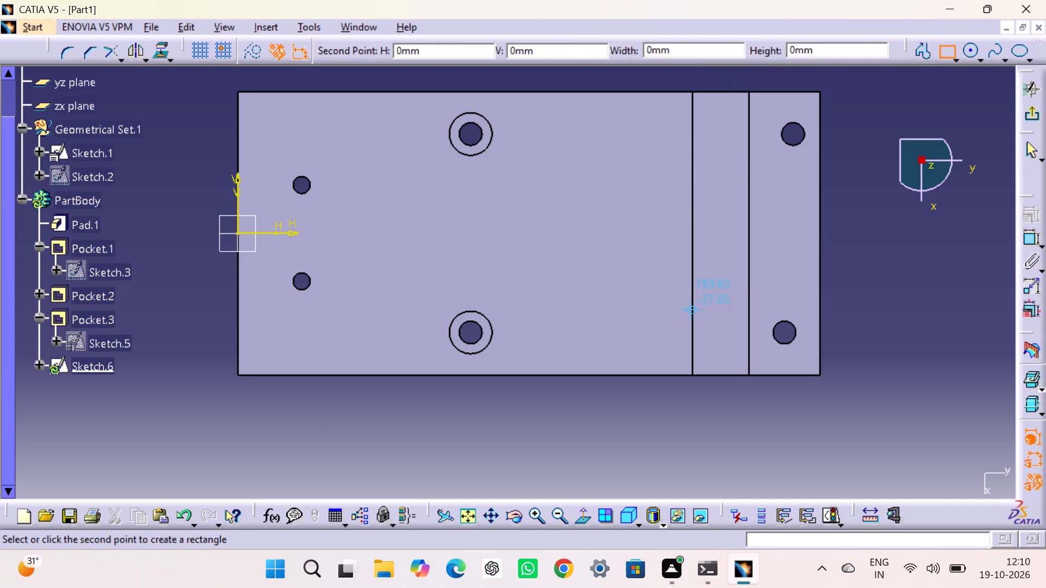
pyautogui.click(565, 368)
pyautogui.click(913, 309)
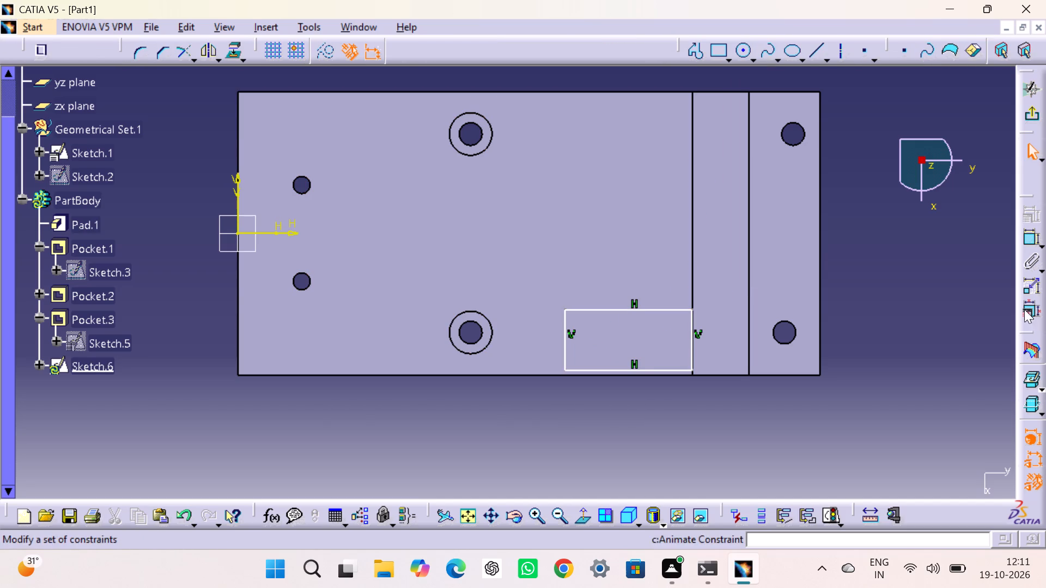
# Make the rectangle's lower side coincident with the base's lower edge and its upright-side line coincident with the upright's edge.
pyautogui.doubleClick(1024, 240)
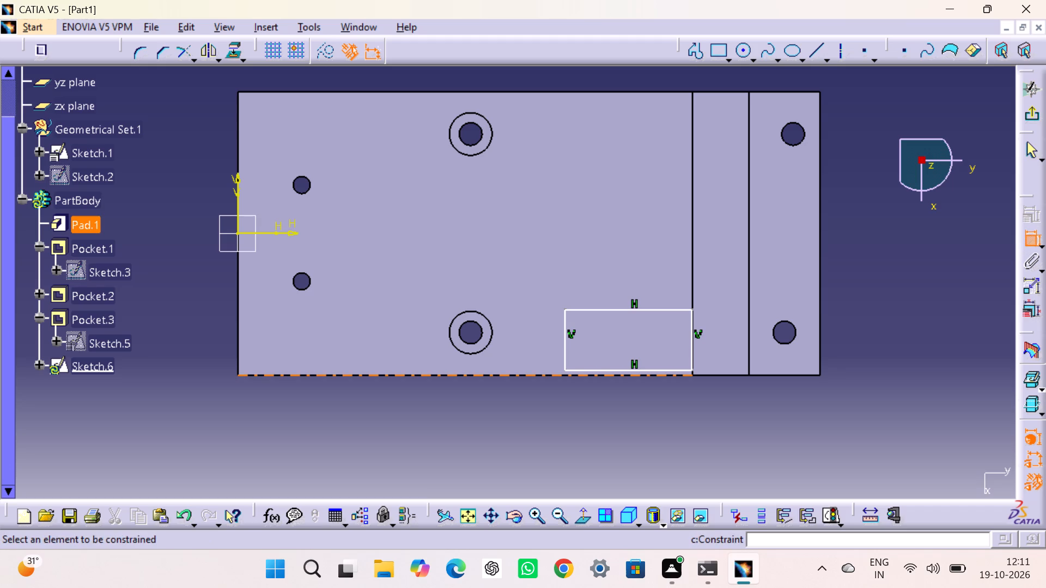
pyautogui.click(621, 377)
pyautogui.click(629, 371)
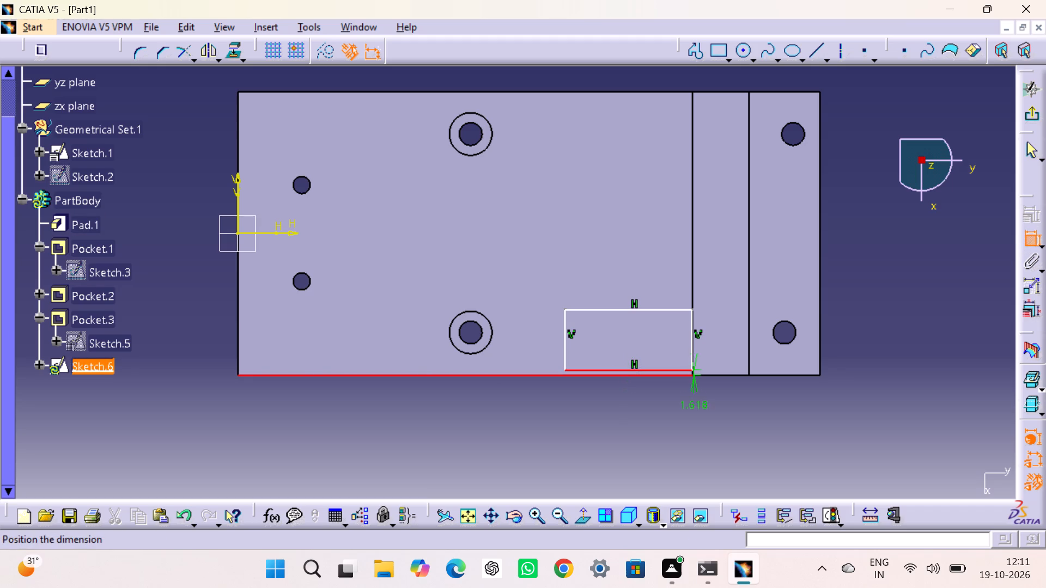
pyautogui.rightClick(696, 418)
pyautogui.click(738, 356)
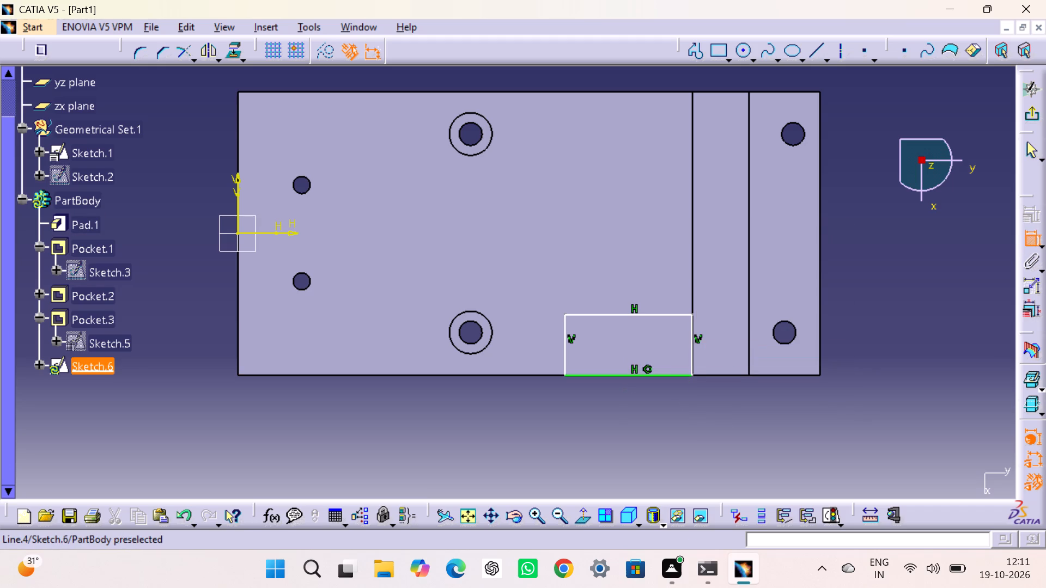
pyautogui.click(690, 356)
pyautogui.click(692, 289)
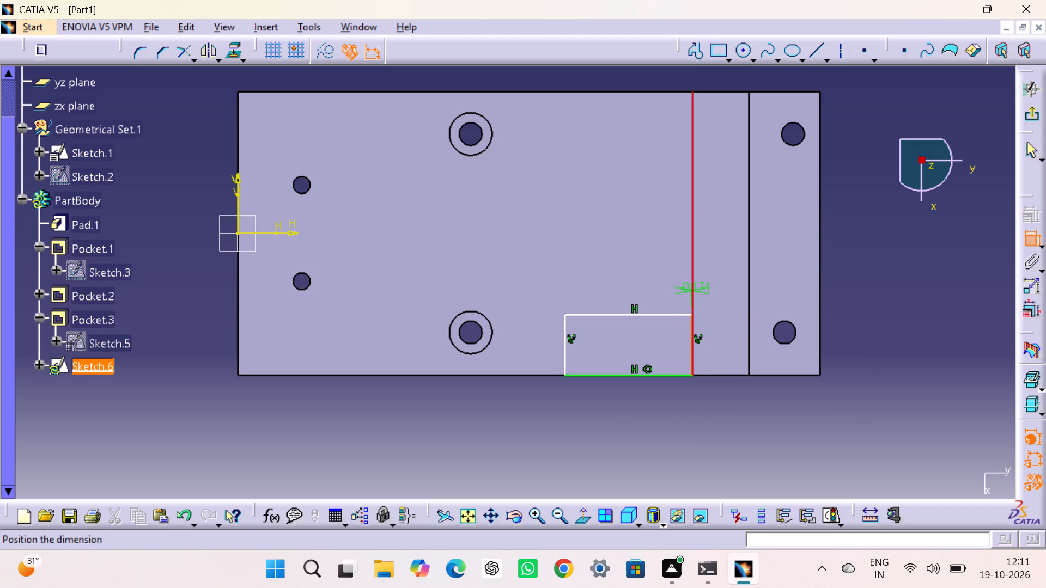
pyautogui.rightClick(845, 355)
pyautogui.click(872, 296)
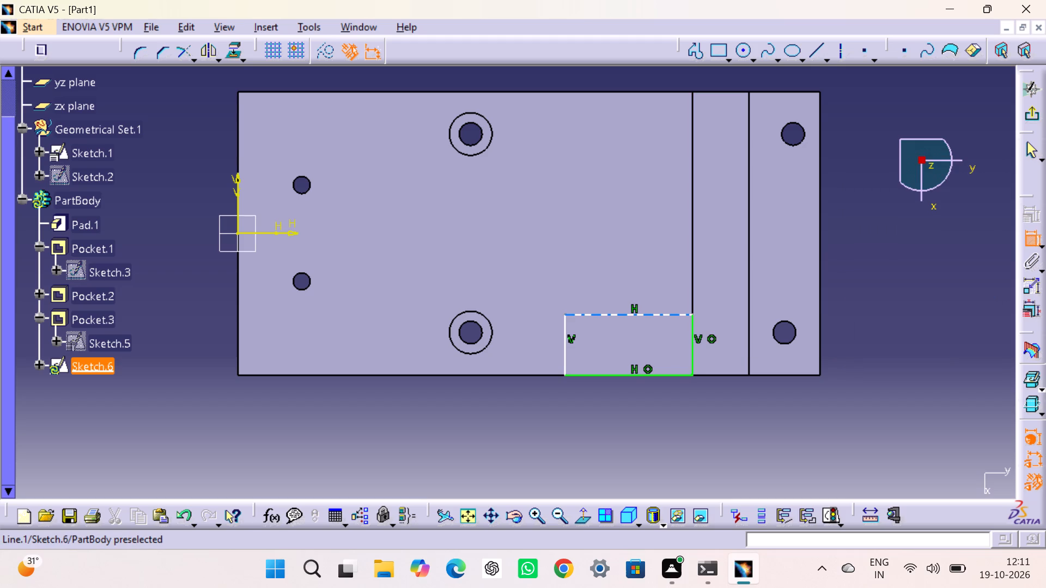
# Dimension the rectangle's length along the base's lower edge and set it to 60 mm.
pyautogui.click(677, 376)
pyautogui.click(613, 411)
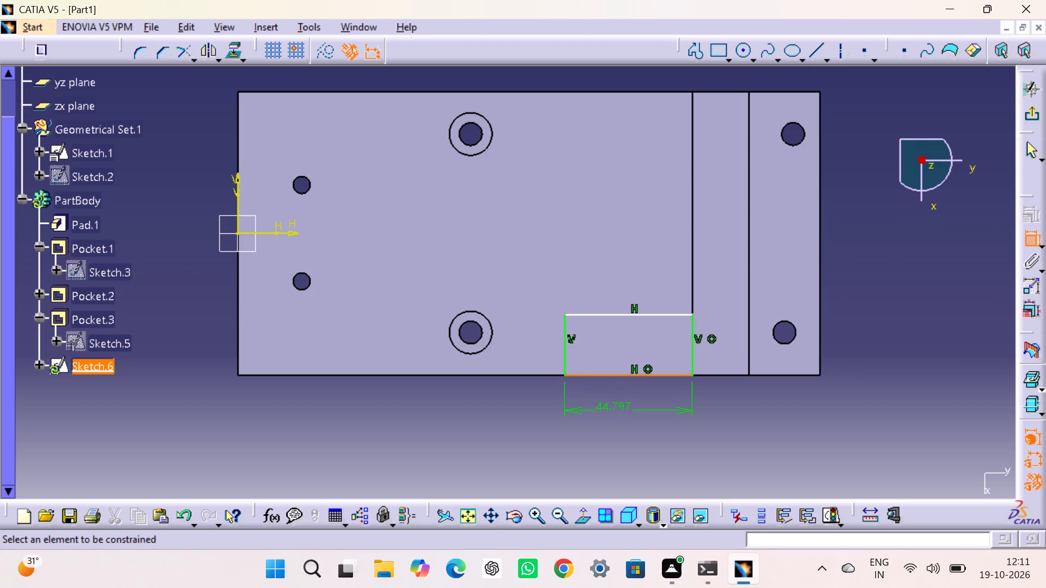
pyautogui.doubleClick(615, 408)
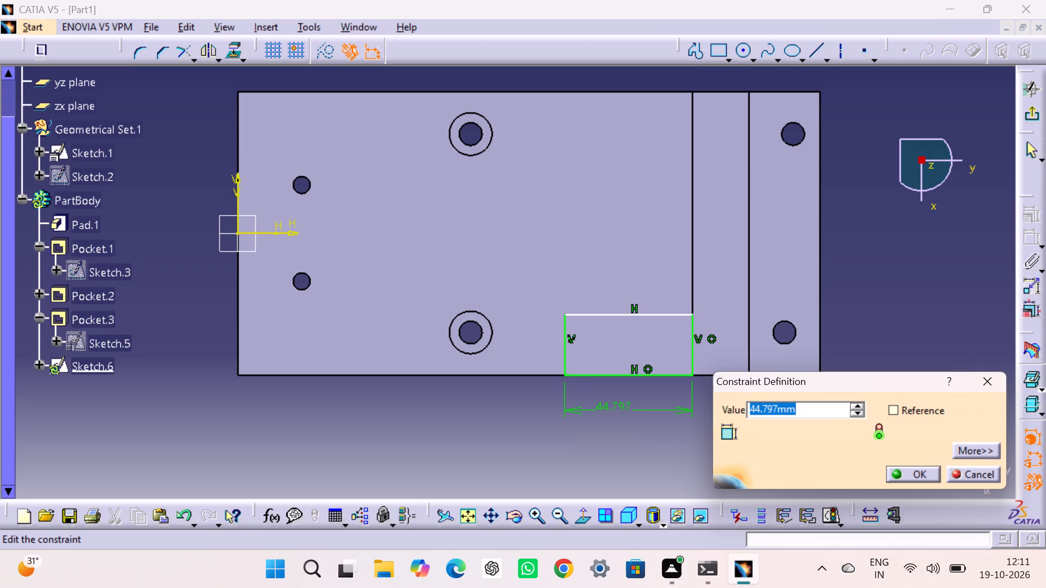
pyautogui.press('6')
pyautogui.press('0')
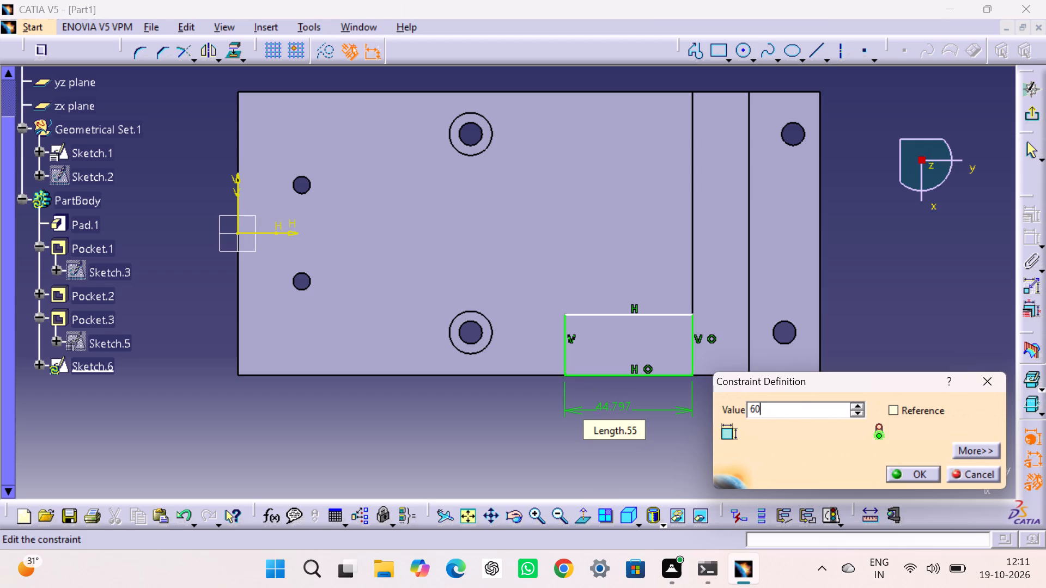
pyautogui.press('Return')
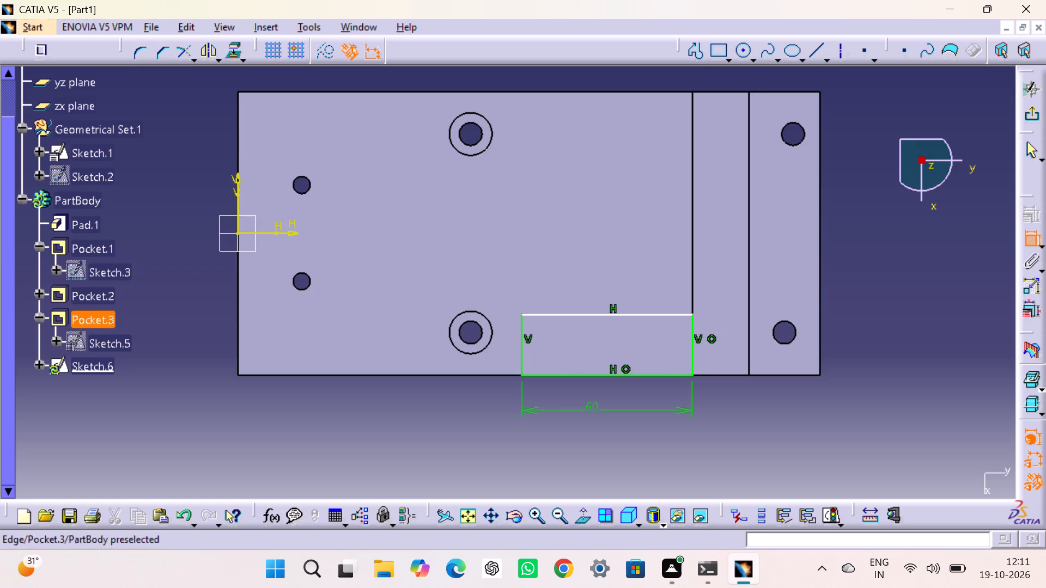
# Sketch a second rectangle about 23 mm high beside the upright, near the base's upper edge.
pyautogui.click(718, 48)
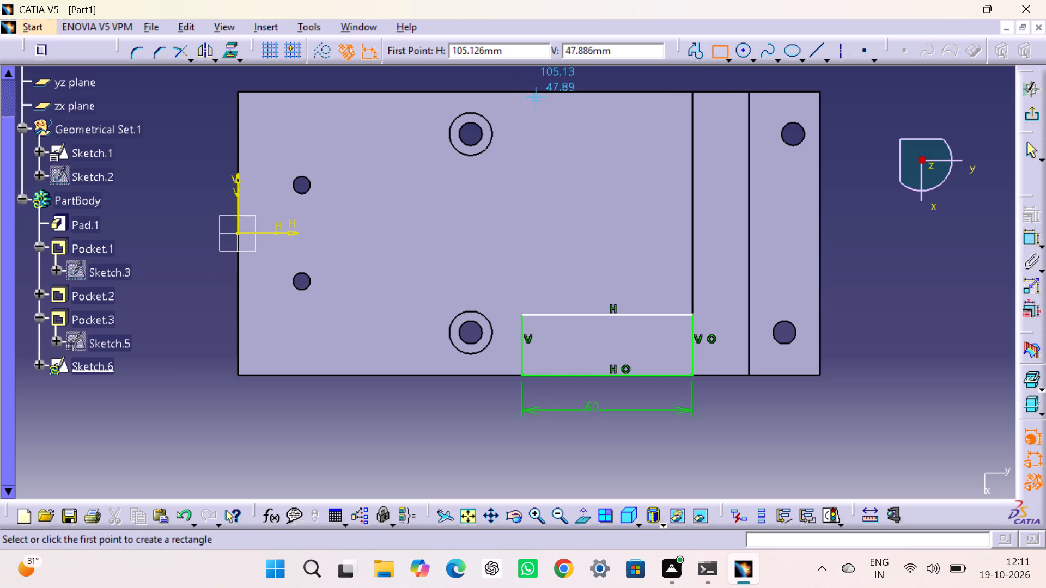
pyautogui.click(538, 101)
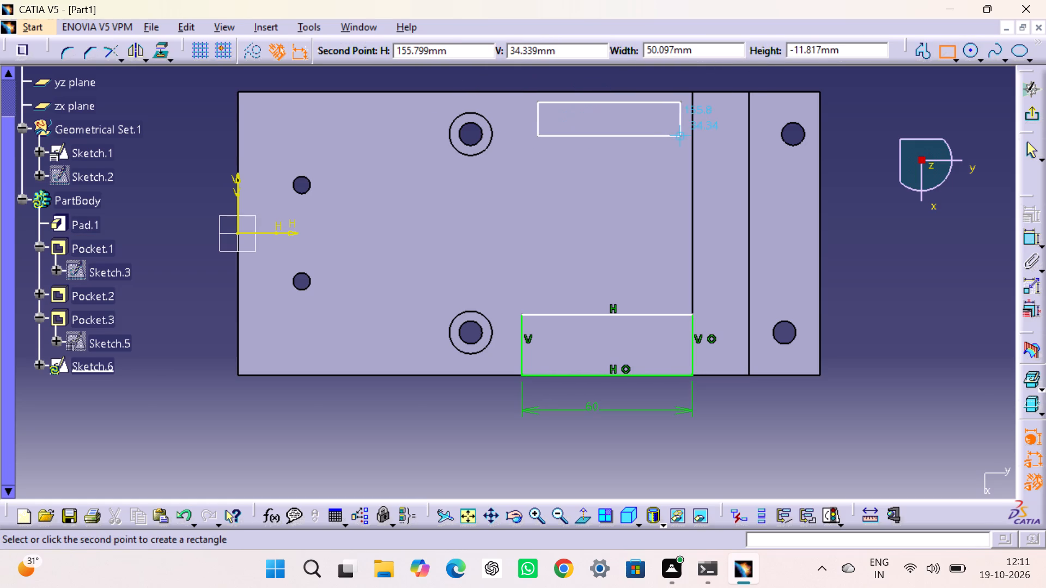
pyautogui.click(685, 169)
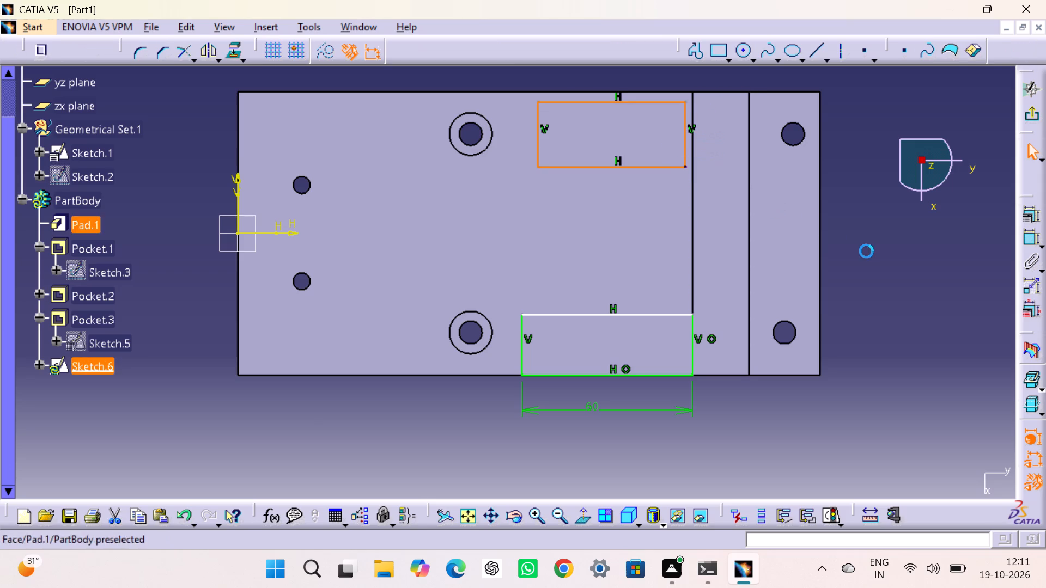
pyautogui.click(894, 289)
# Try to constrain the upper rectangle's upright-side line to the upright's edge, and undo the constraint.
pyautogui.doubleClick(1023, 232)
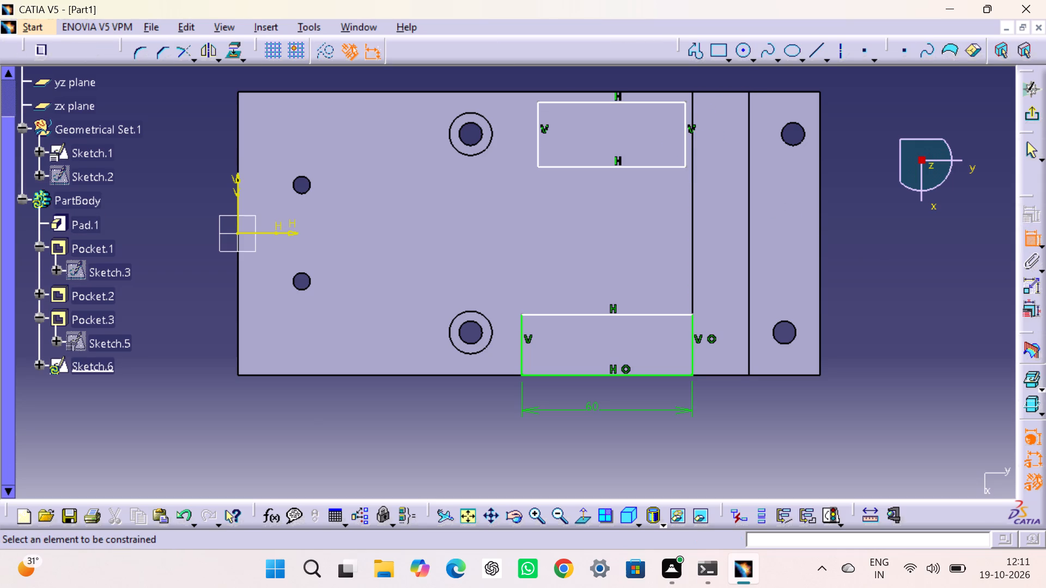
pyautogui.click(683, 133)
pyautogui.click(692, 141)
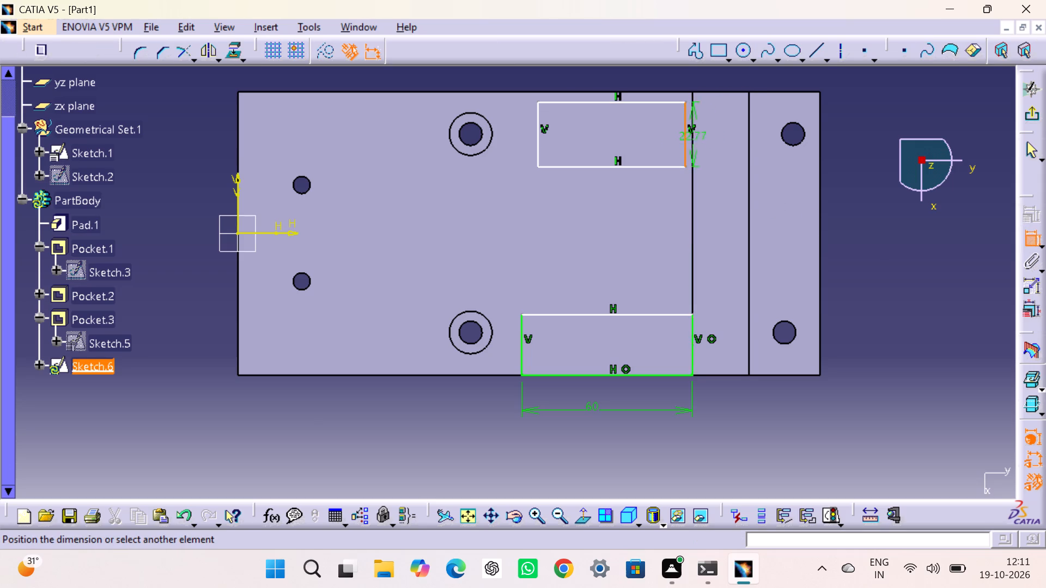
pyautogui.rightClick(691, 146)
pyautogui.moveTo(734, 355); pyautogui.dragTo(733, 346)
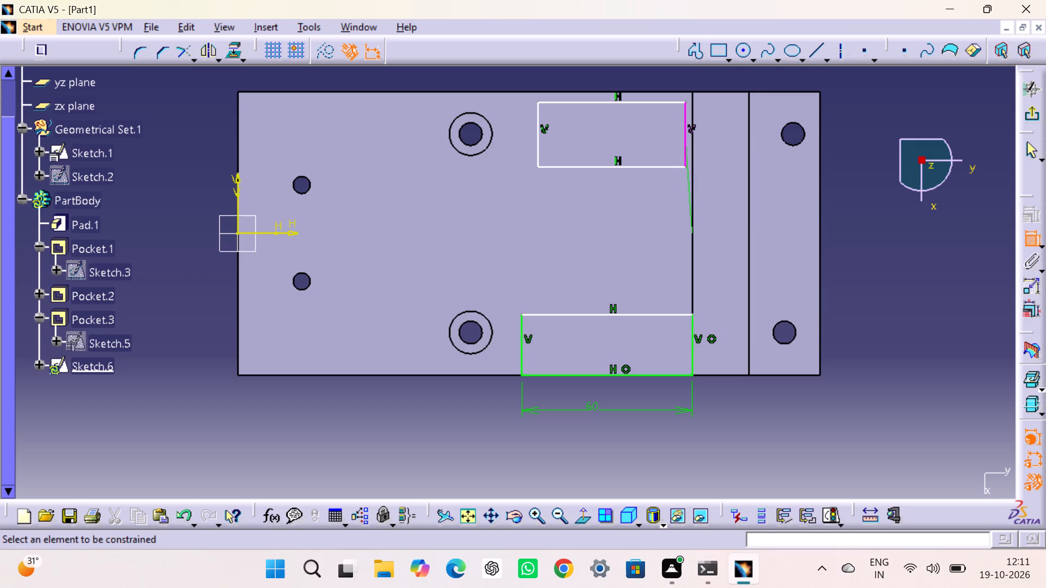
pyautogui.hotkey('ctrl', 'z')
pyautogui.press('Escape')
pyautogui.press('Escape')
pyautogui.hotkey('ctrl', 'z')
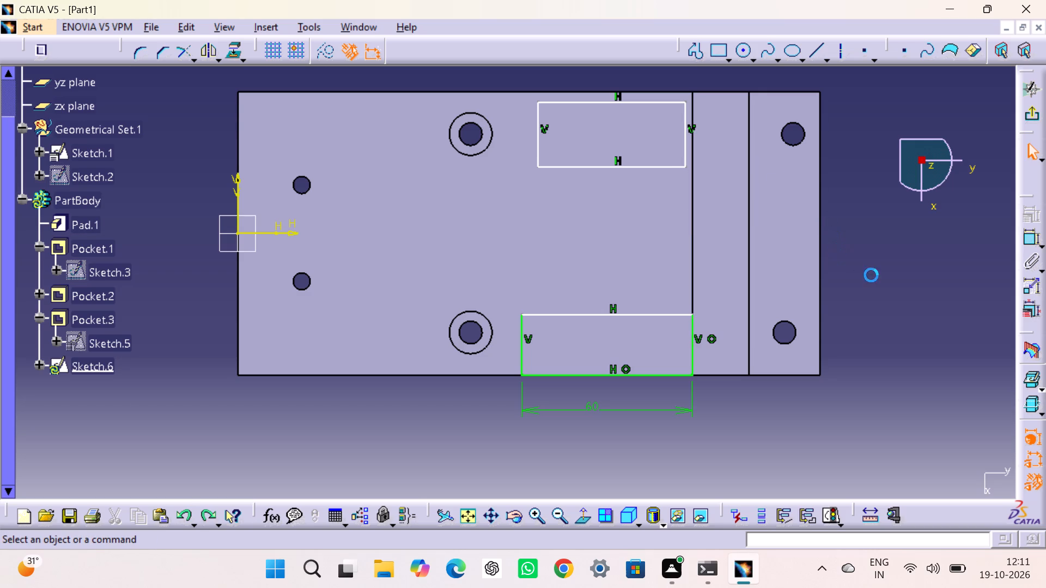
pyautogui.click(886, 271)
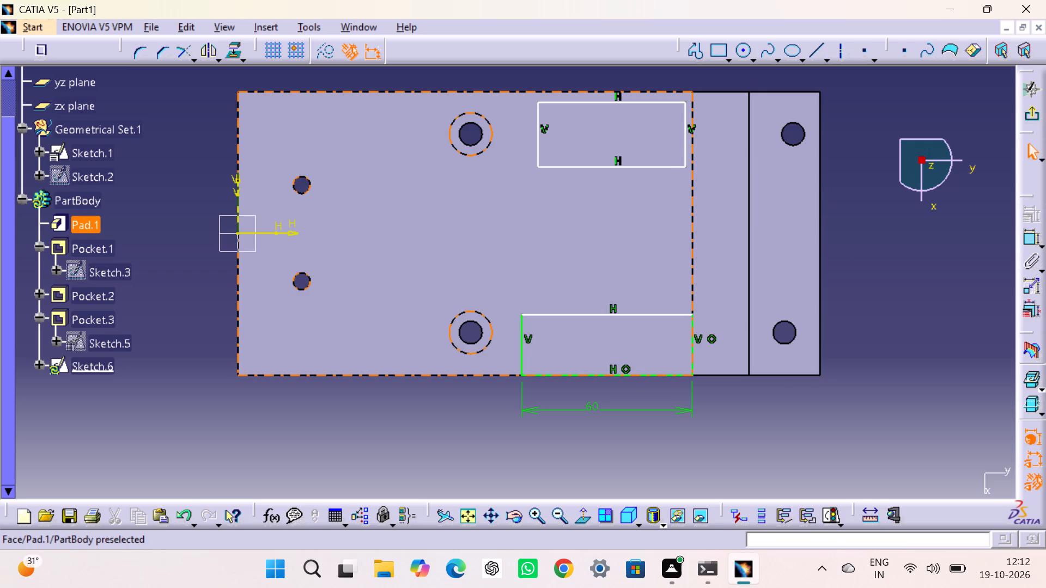
# Apply a coincidence constraint between the upper rectangle's upright-side line and the upright's edge.
pyautogui.click(683, 140)
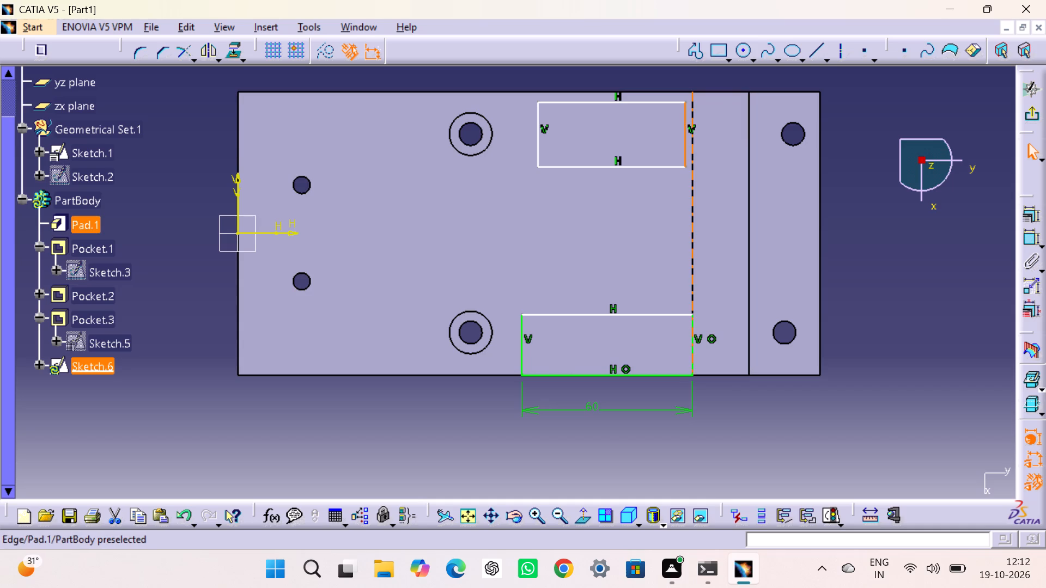
pyautogui.keyDown('ctrl'); pyautogui.click(691, 144); pyautogui.keyUp('ctrl')
pyautogui.click(1033, 217)
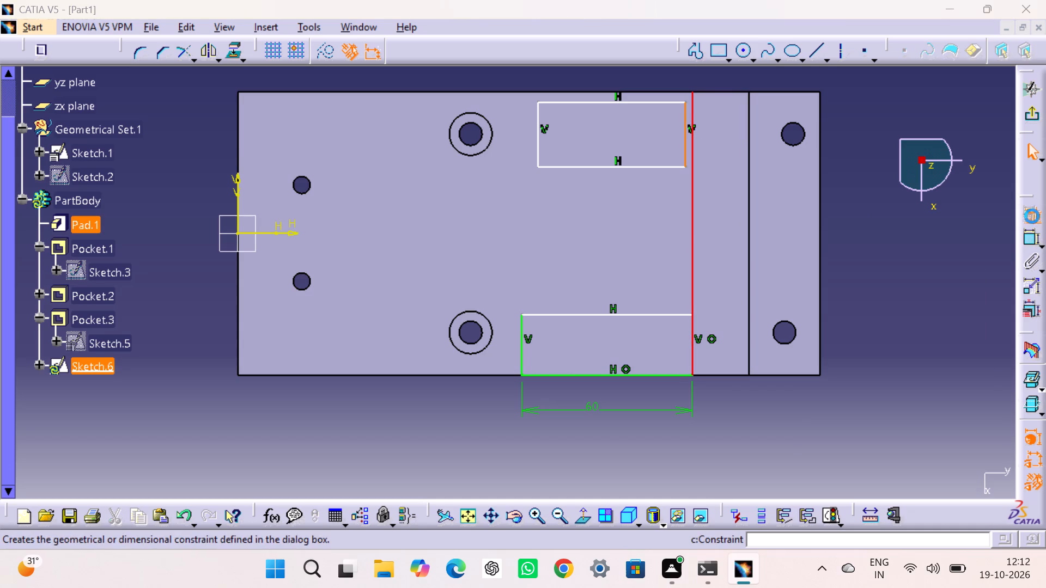
pyautogui.click(971, 316)
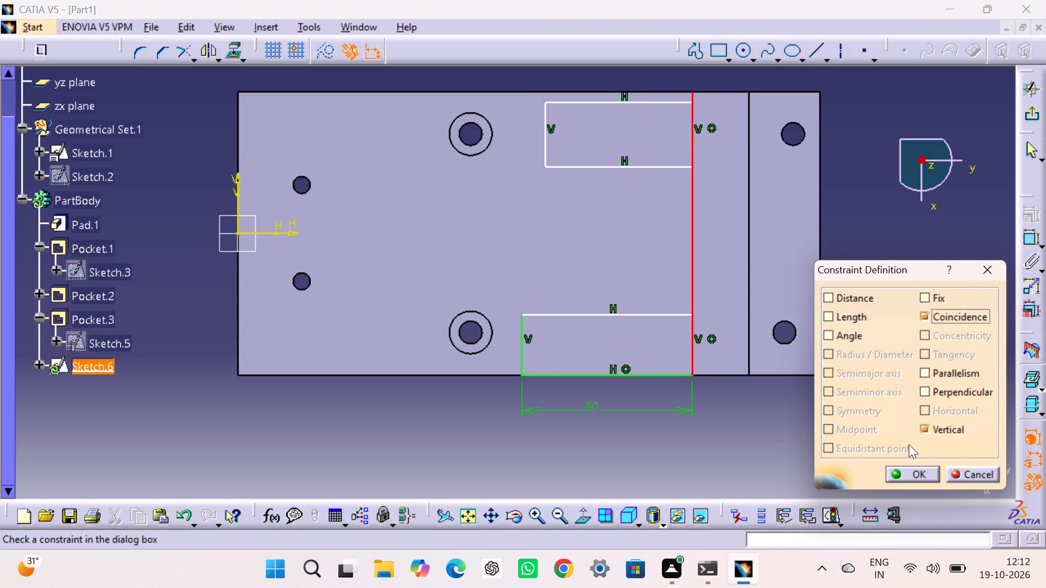
pyautogui.click(910, 477)
pyautogui.click(875, 265)
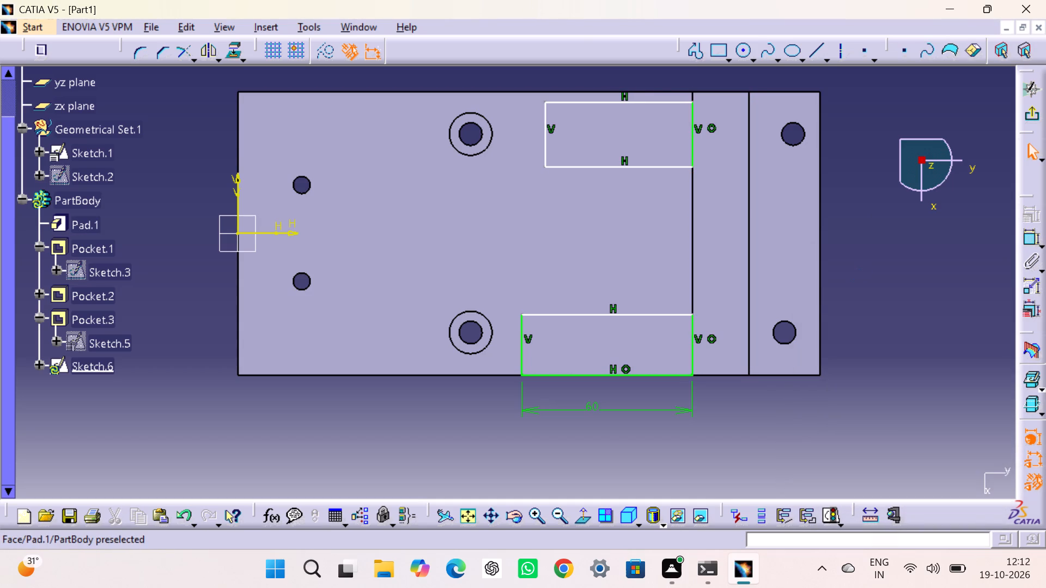
# Apply a coincidence constraint between the upper rectangle's top side and the base's upper edge.
pyautogui.click(626, 102)
pyautogui.keyDown('ctrl'); pyautogui.click(633, 90); pyautogui.keyUp('ctrl')
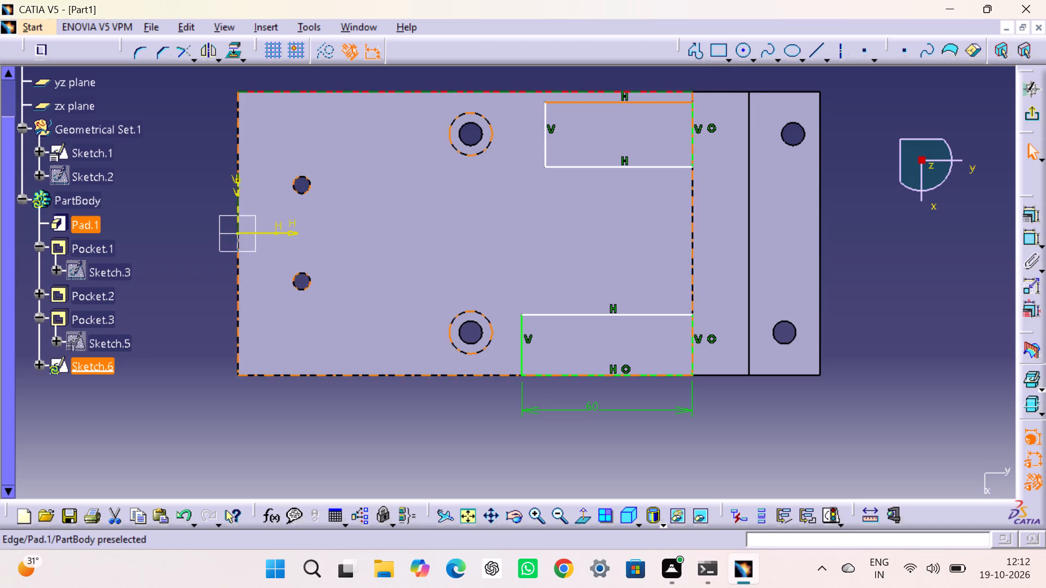
pyautogui.click(1027, 220)
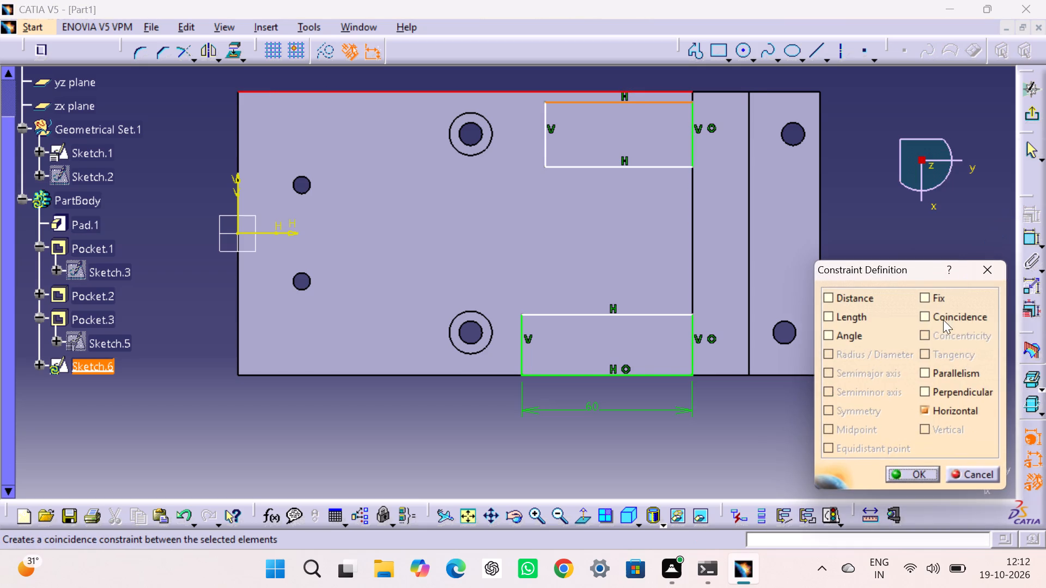
pyautogui.click(938, 312)
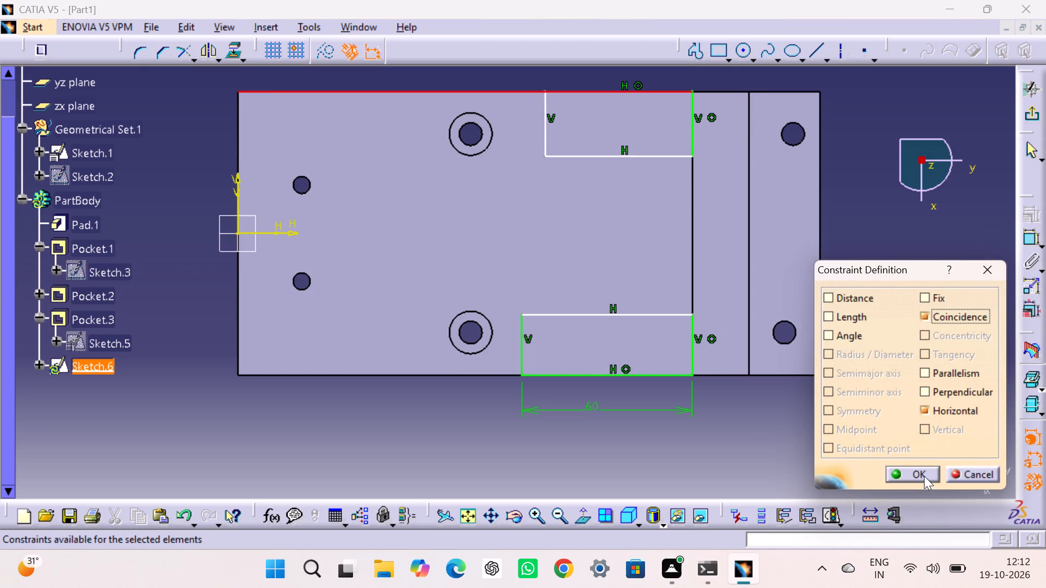
pyautogui.click(922, 475)
pyautogui.click(909, 359)
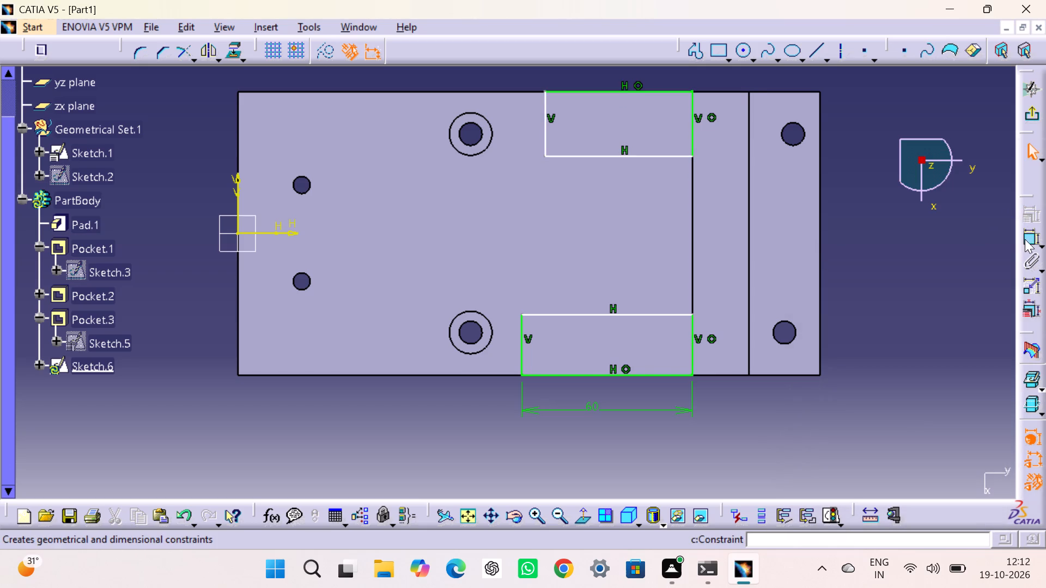
# Dimension the upper rectangle's long side along the base's edge and set its length to 60 mm.
pyautogui.doubleClick(1025, 238)
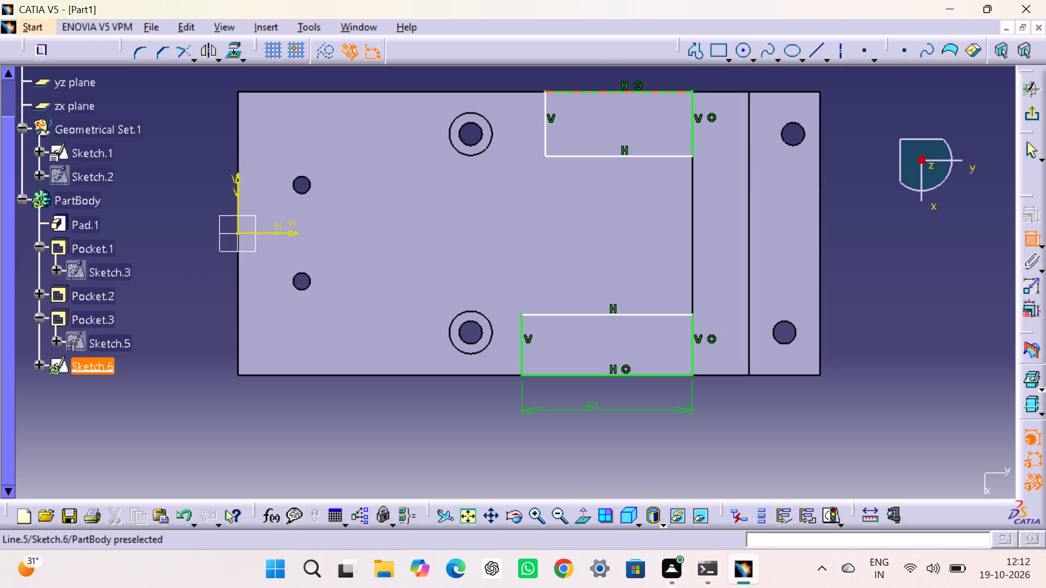
pyautogui.click(619, 89)
pyautogui.click(594, 82)
pyautogui.doubleClick(597, 79)
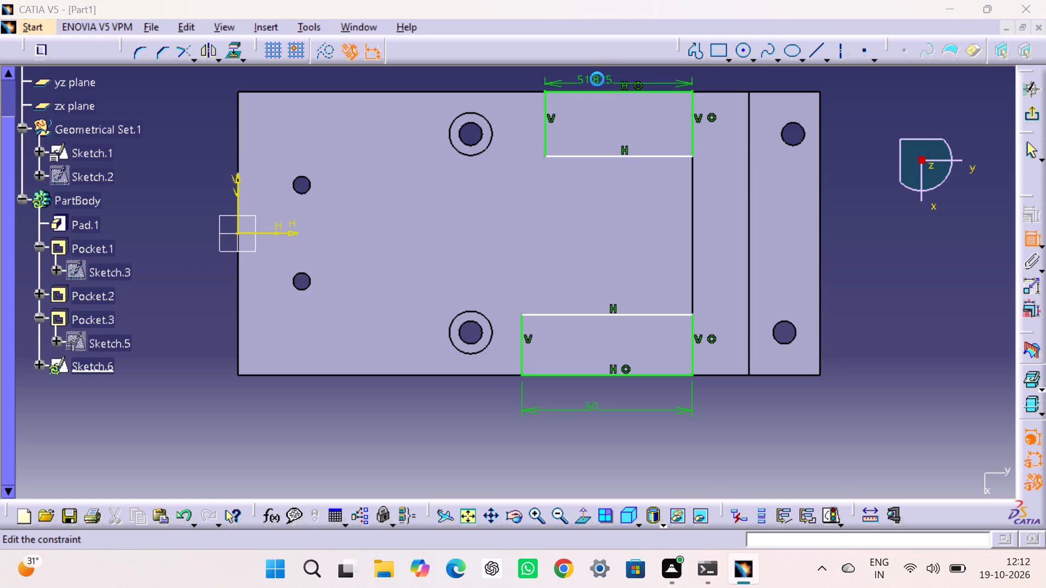
pyautogui.write('60')
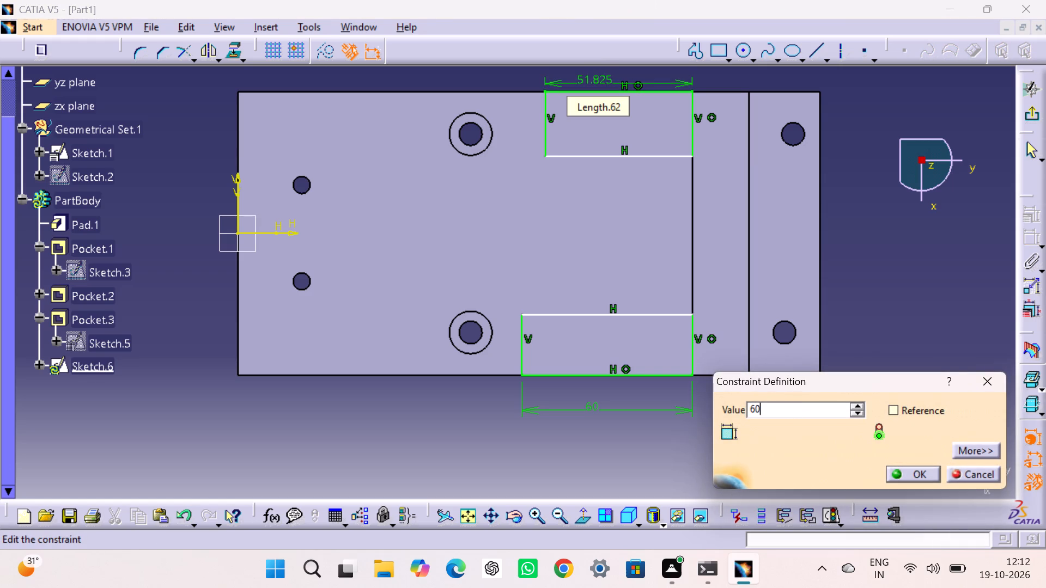
pyautogui.press('Return')
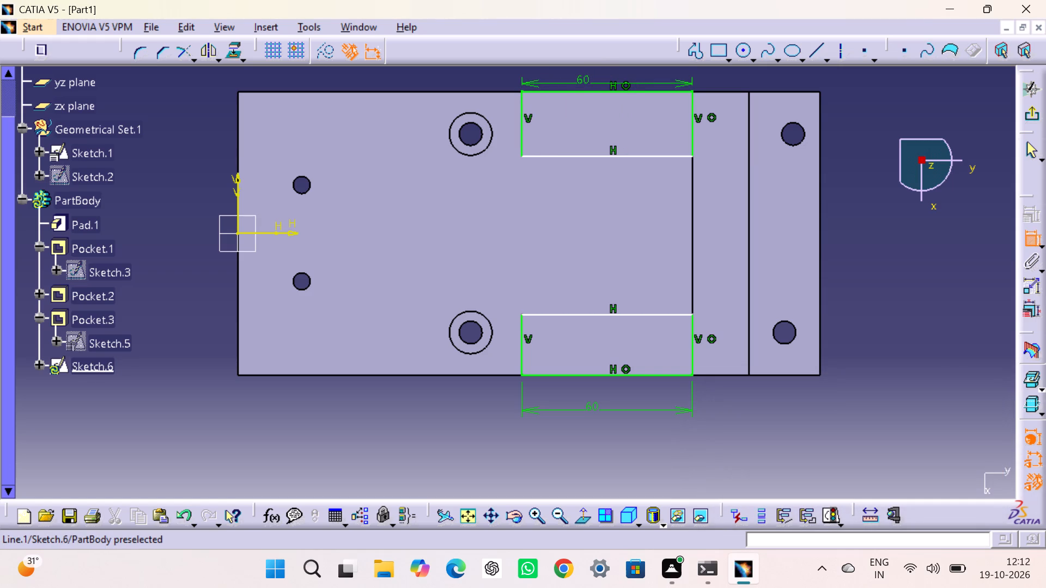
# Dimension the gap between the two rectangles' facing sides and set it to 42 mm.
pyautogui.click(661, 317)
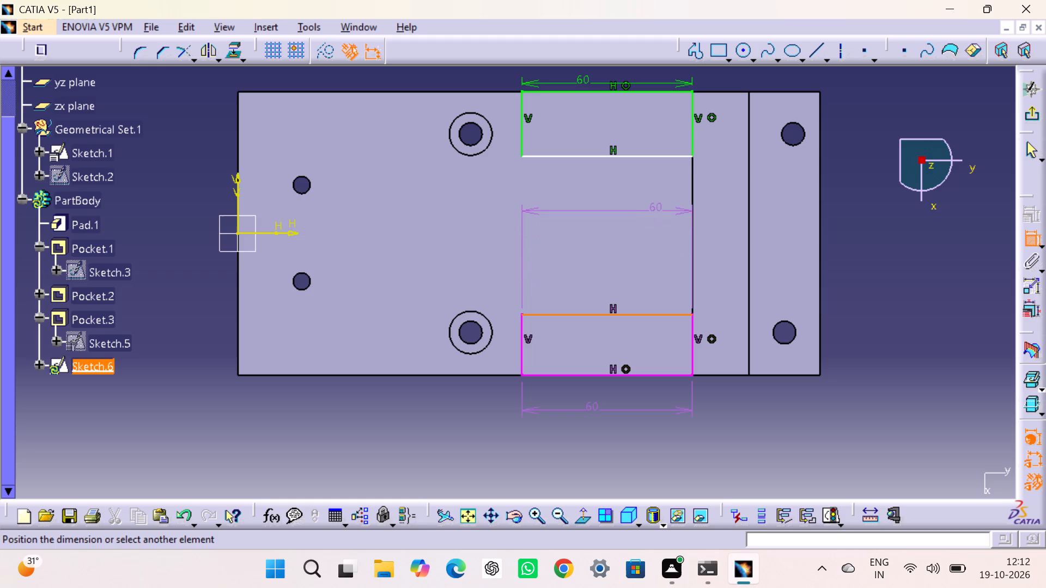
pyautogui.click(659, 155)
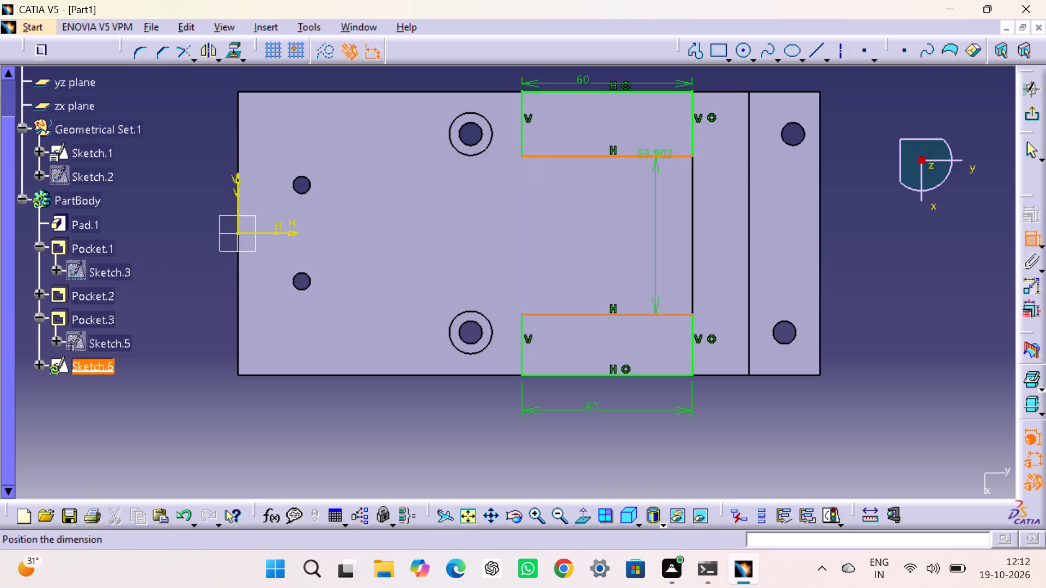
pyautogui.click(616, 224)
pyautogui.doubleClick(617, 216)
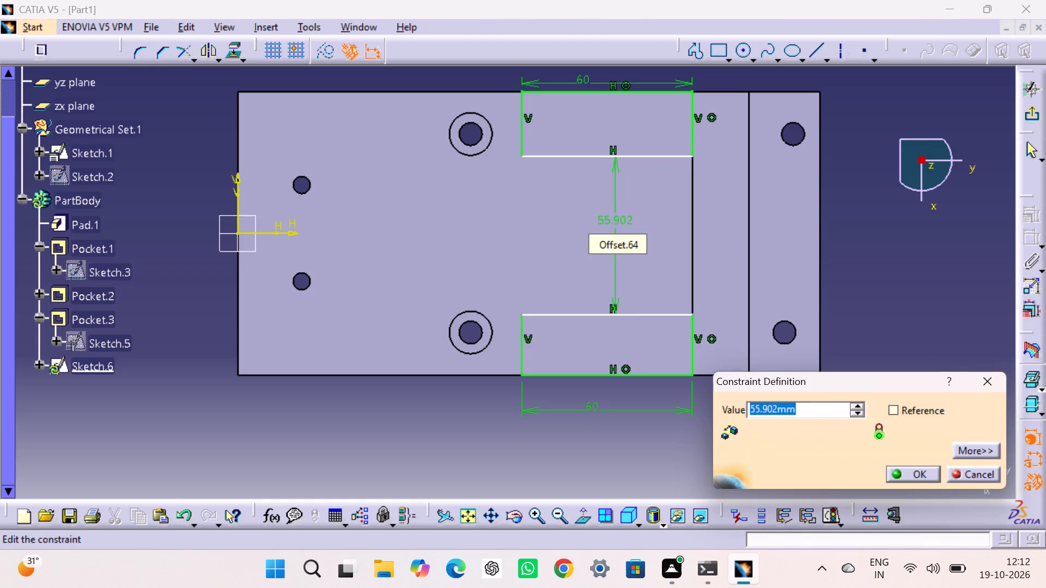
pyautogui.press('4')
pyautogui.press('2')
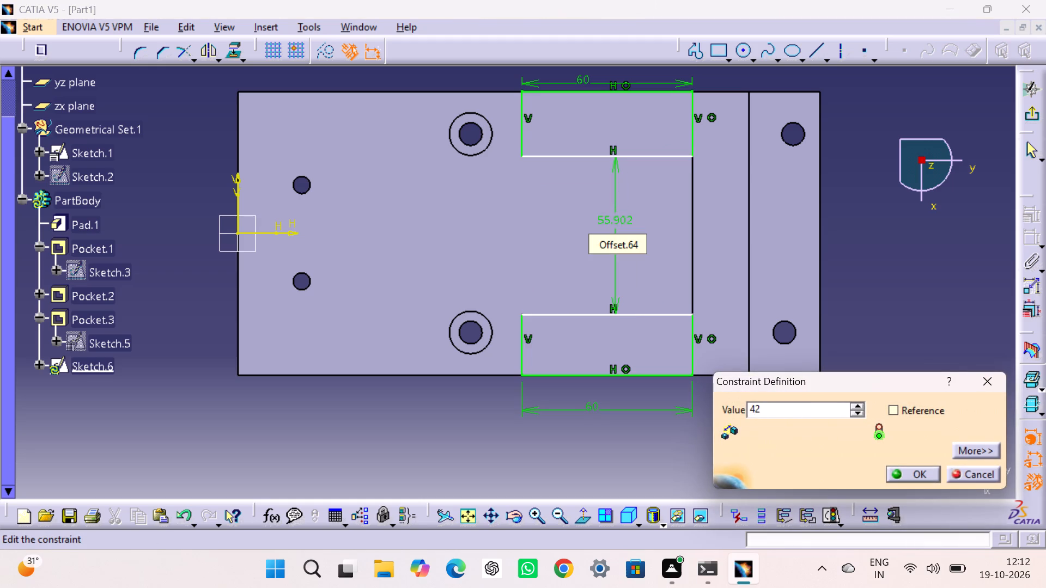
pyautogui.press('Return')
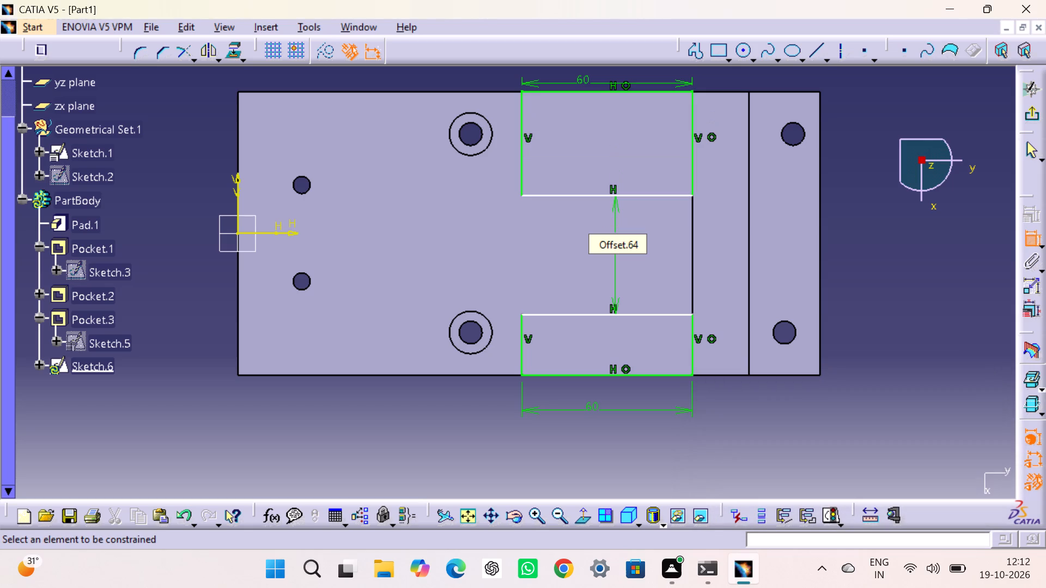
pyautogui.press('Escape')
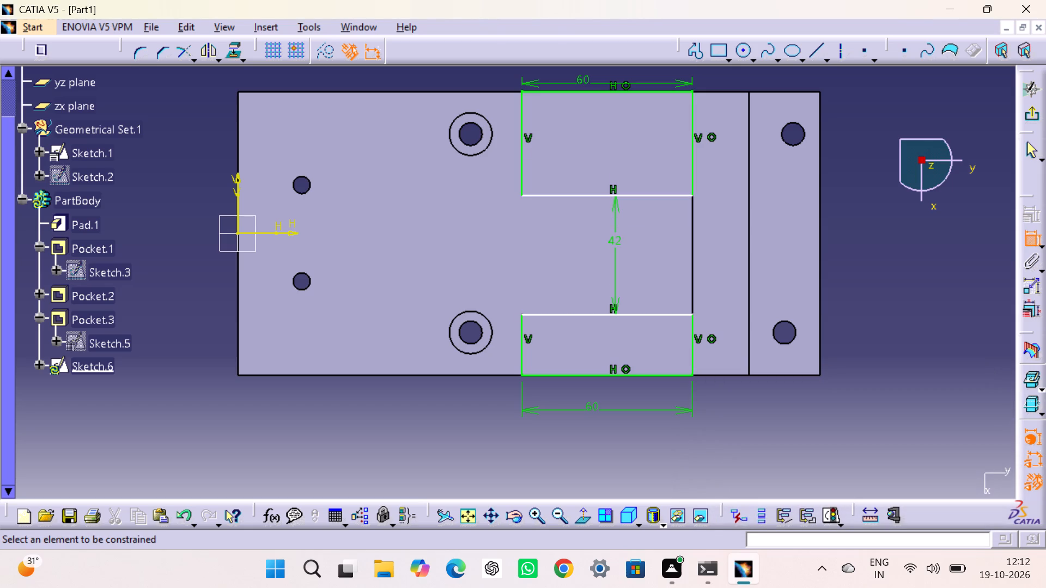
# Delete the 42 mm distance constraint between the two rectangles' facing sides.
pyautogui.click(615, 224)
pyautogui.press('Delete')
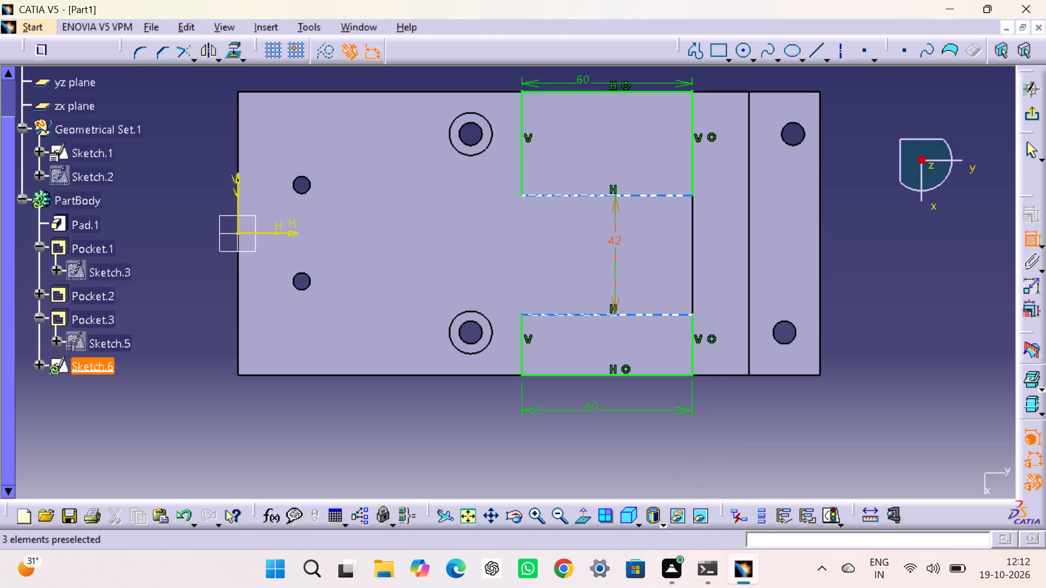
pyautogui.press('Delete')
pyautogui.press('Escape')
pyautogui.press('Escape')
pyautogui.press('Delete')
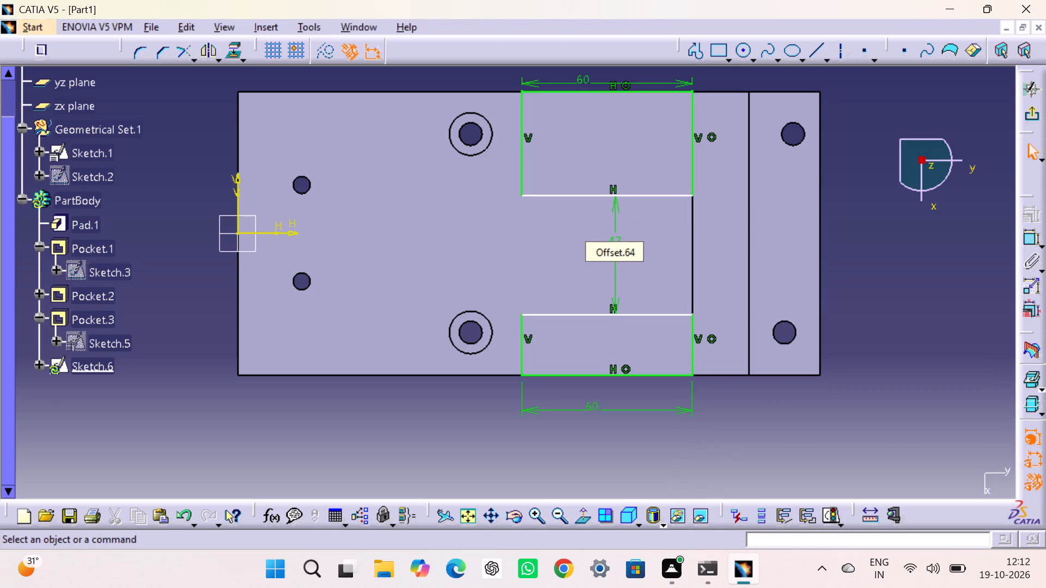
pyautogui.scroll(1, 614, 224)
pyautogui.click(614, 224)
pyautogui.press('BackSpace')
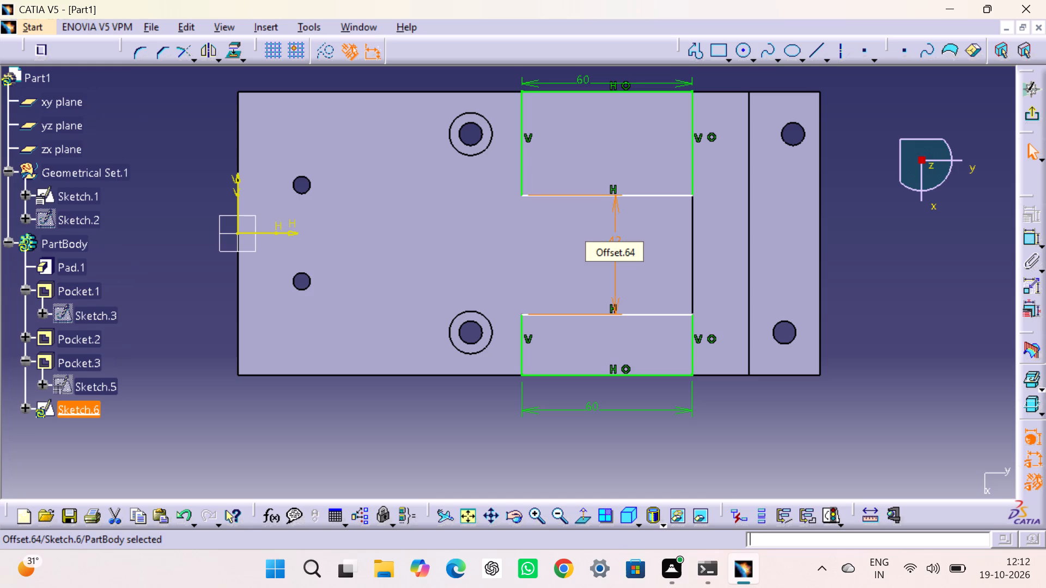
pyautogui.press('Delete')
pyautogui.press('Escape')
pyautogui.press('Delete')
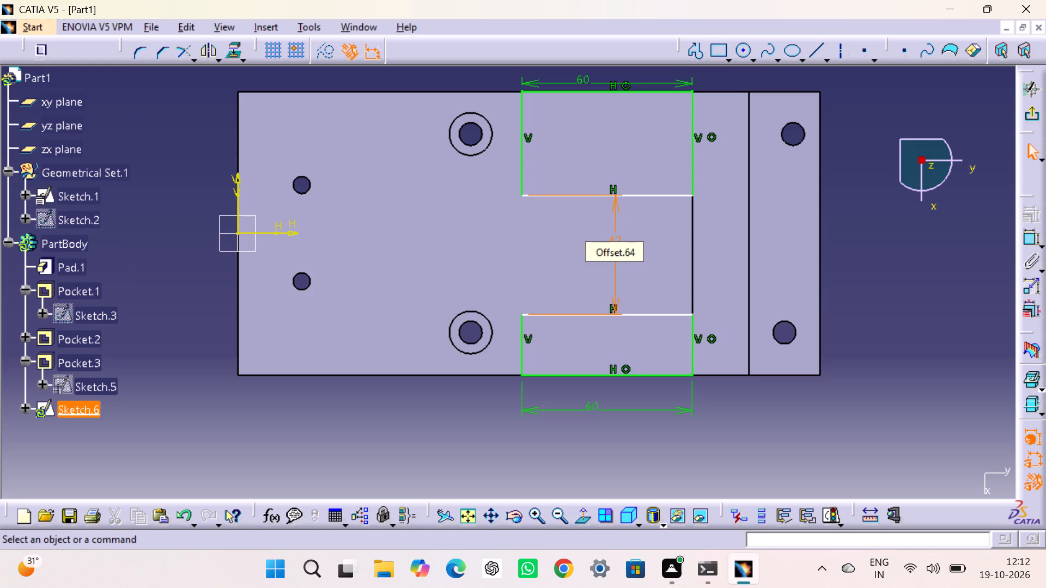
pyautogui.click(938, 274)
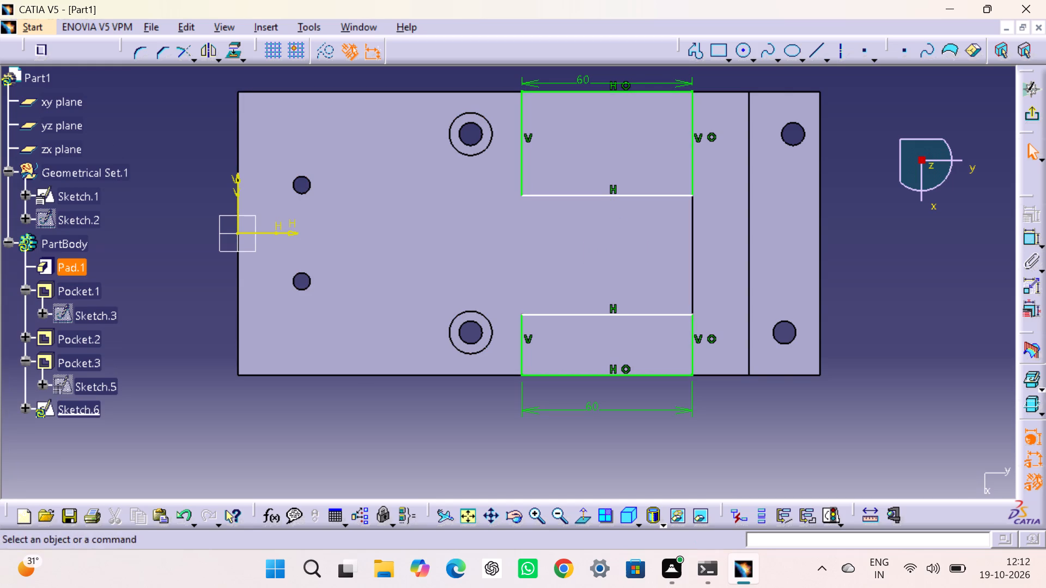
# Apply a symmetry constraint to the two rectangles' facing sides about the sketch's horizontal axis.
pyautogui.click(671, 314)
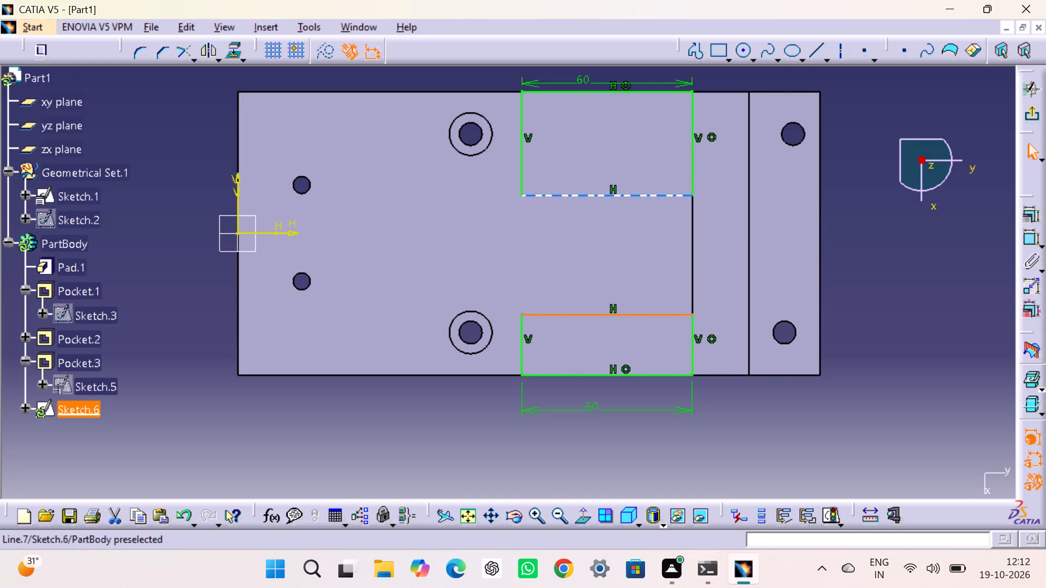
pyautogui.keyDown('ctrl'); pyautogui.click(655, 195); pyautogui.keyUp('ctrl')
pyautogui.keyDown('ctrl'); pyautogui.click(291, 234); pyautogui.keyUp('ctrl')
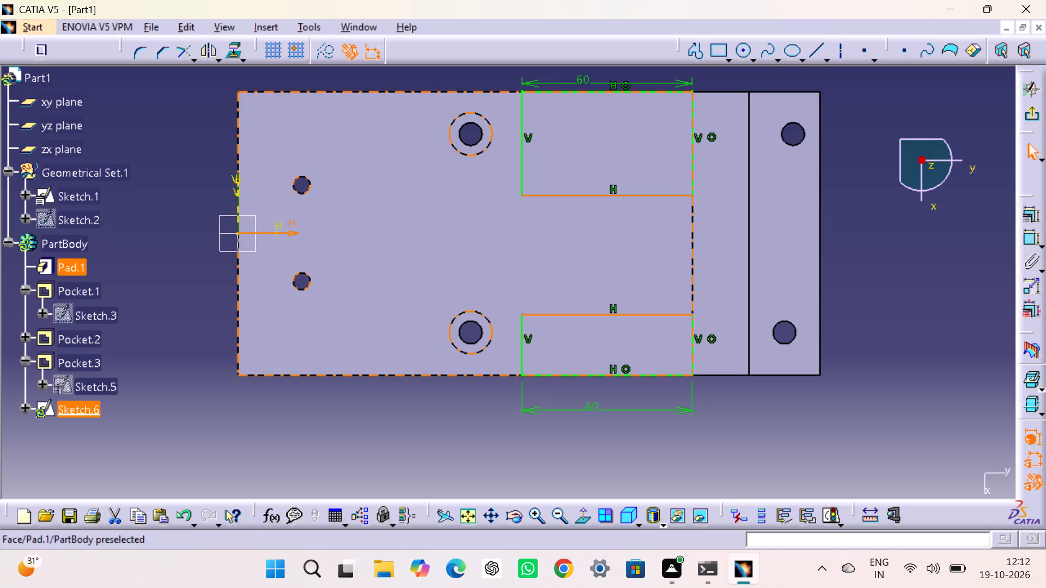
pyautogui.click(1033, 222)
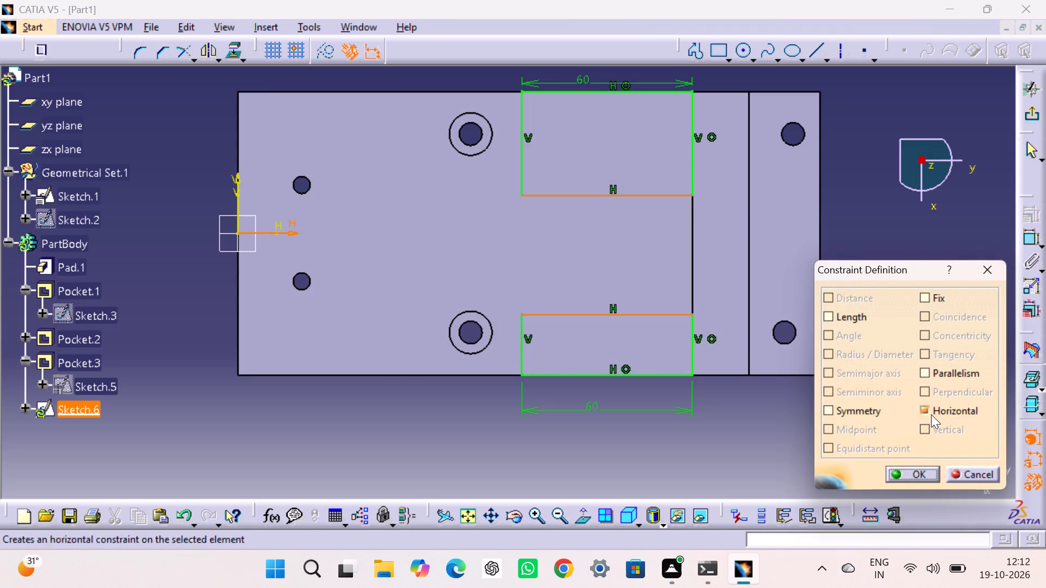
pyautogui.click(856, 406)
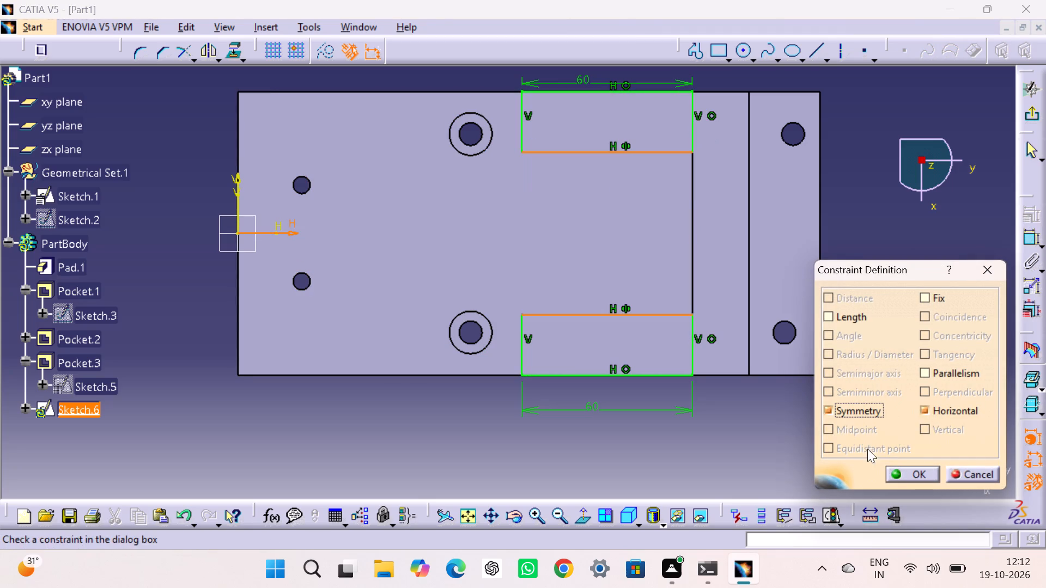
pyautogui.click(905, 475)
pyautogui.click(917, 370)
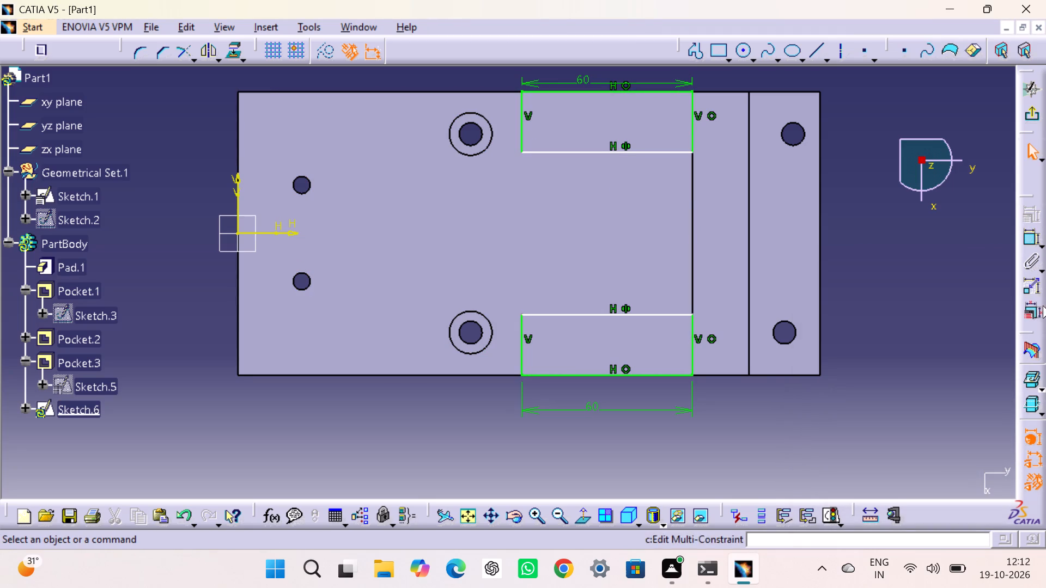
# Dimension the distance between the two symmetric facing sides and set it to 42 mm.
pyautogui.click(1026, 242)
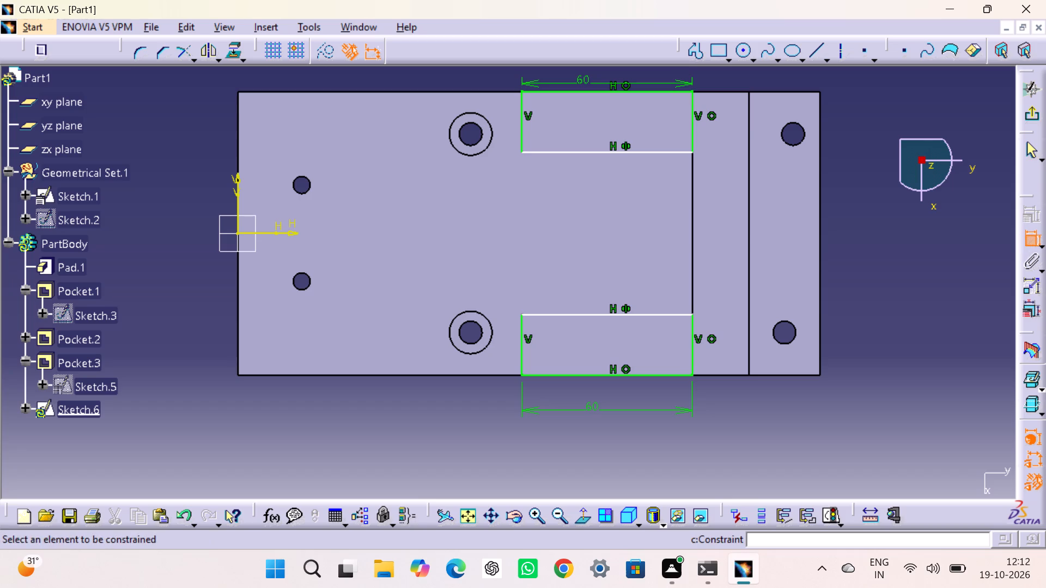
pyautogui.click(627, 313)
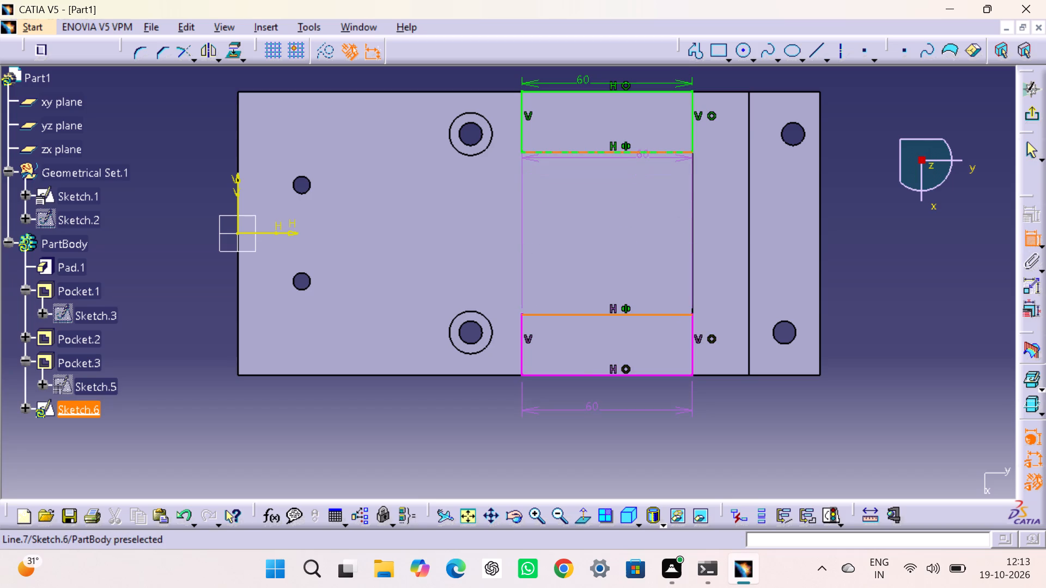
pyautogui.click(643, 152)
pyautogui.click(624, 227)
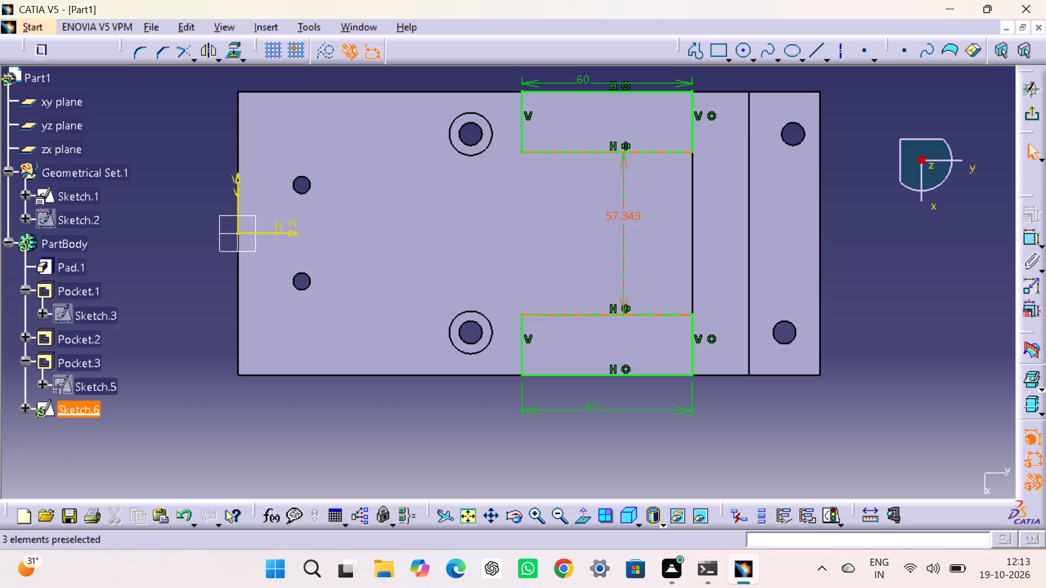
pyautogui.doubleClick(625, 211)
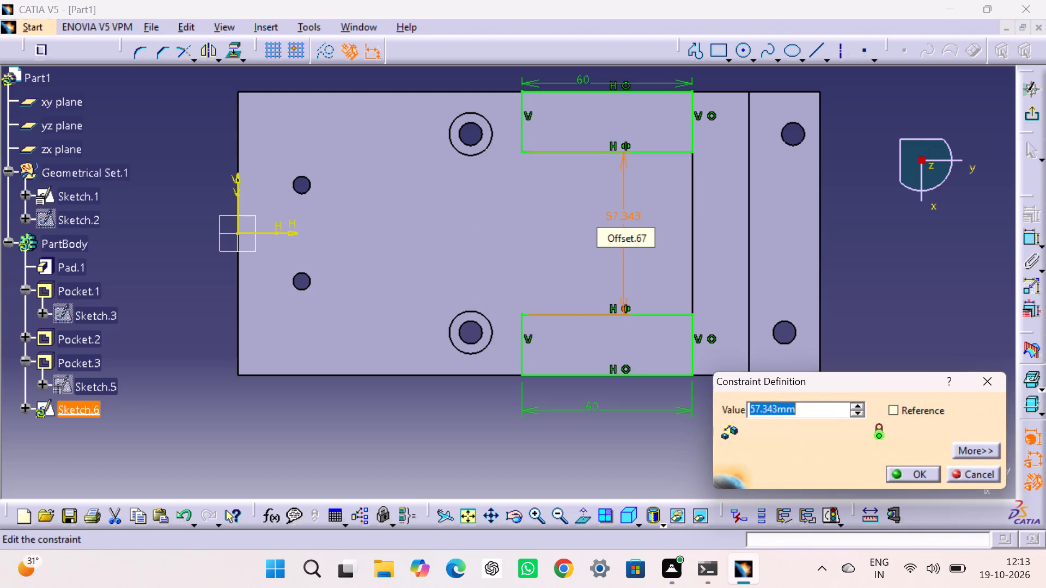
pyautogui.write('42')
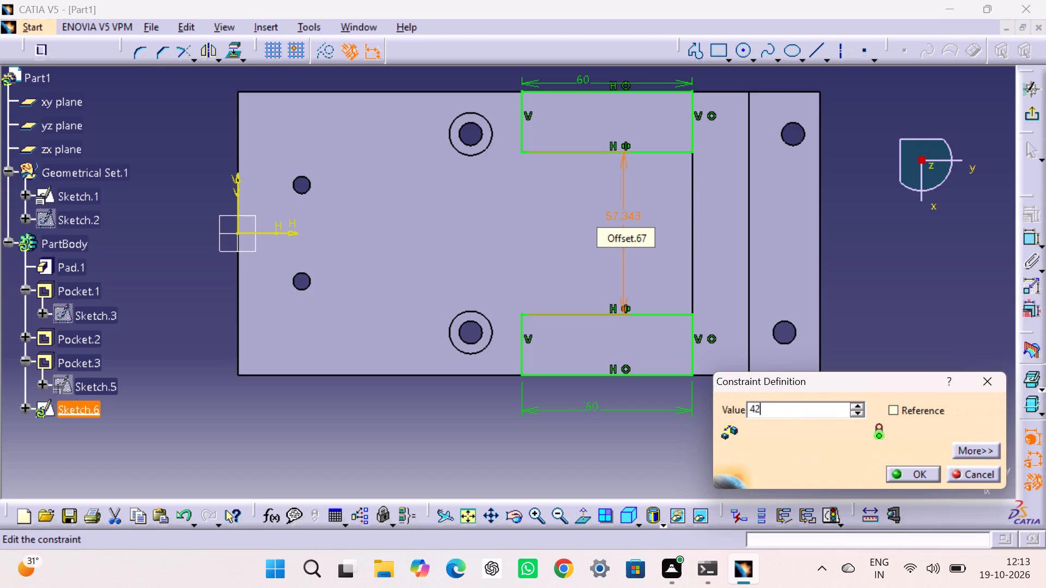
pyautogui.press('Return')
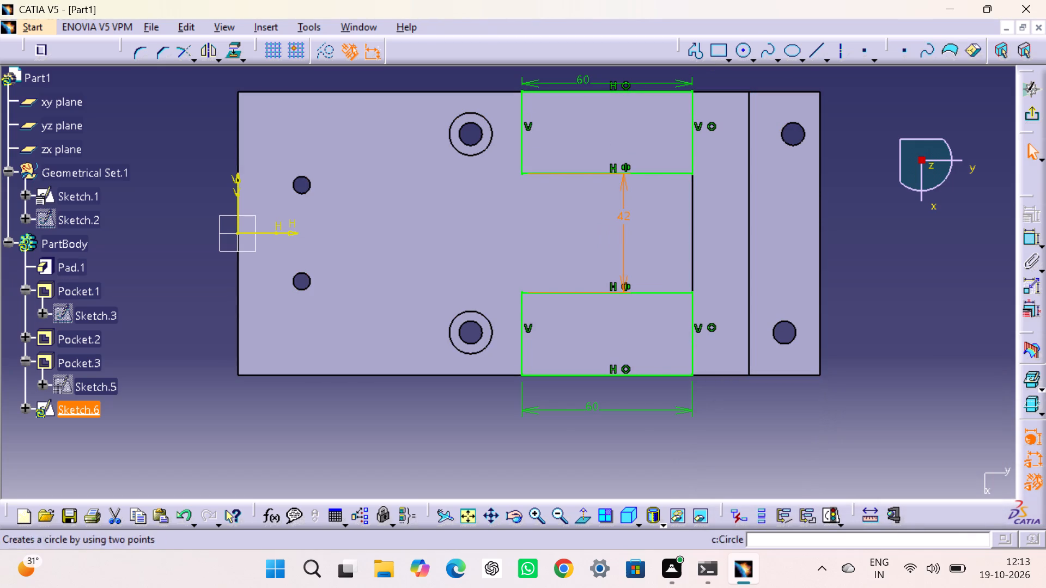
# Exit the sketch and extrude both rectangles upward from the base as a 15 mm pad.
pyautogui.click(1033, 113)
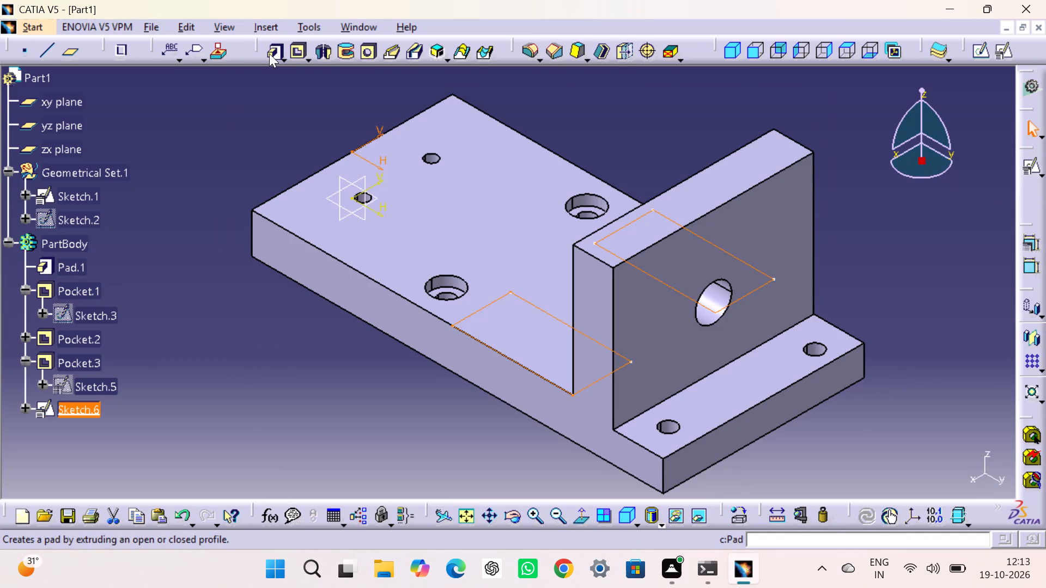
pyautogui.click(269, 53)
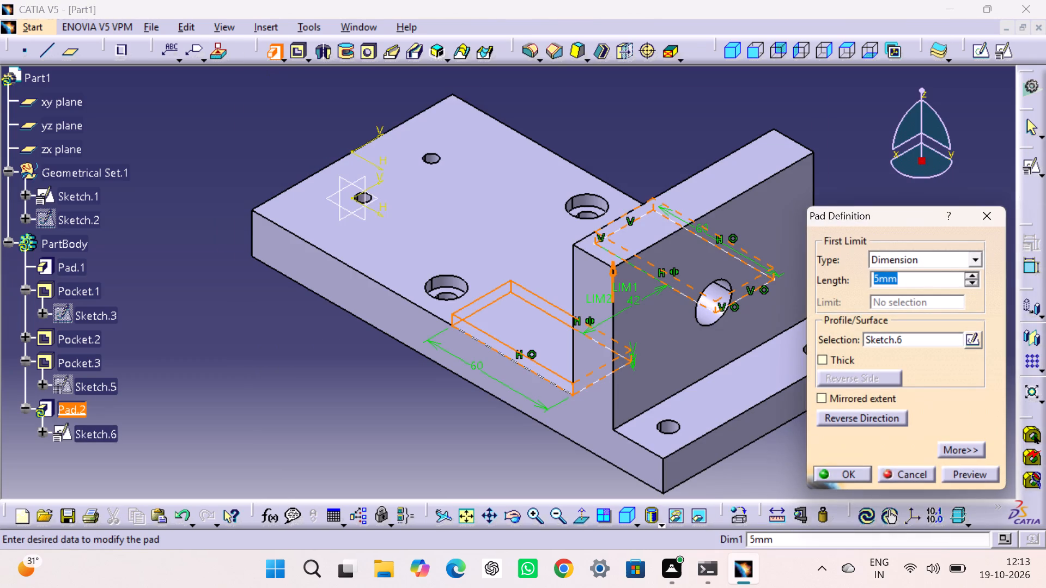
pyautogui.write('15')
pyautogui.click(965, 466)
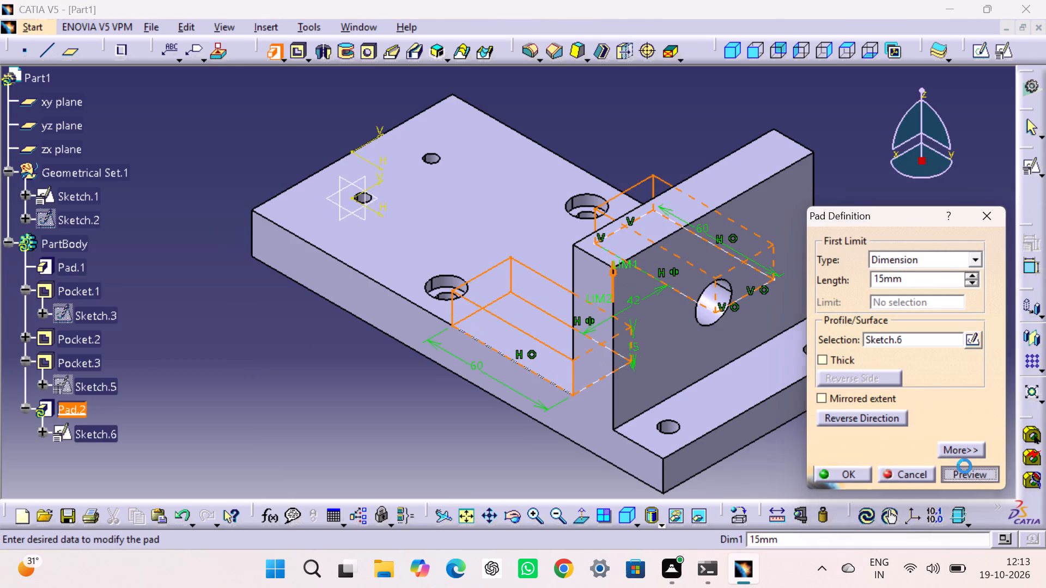
pyautogui.click(855, 470)
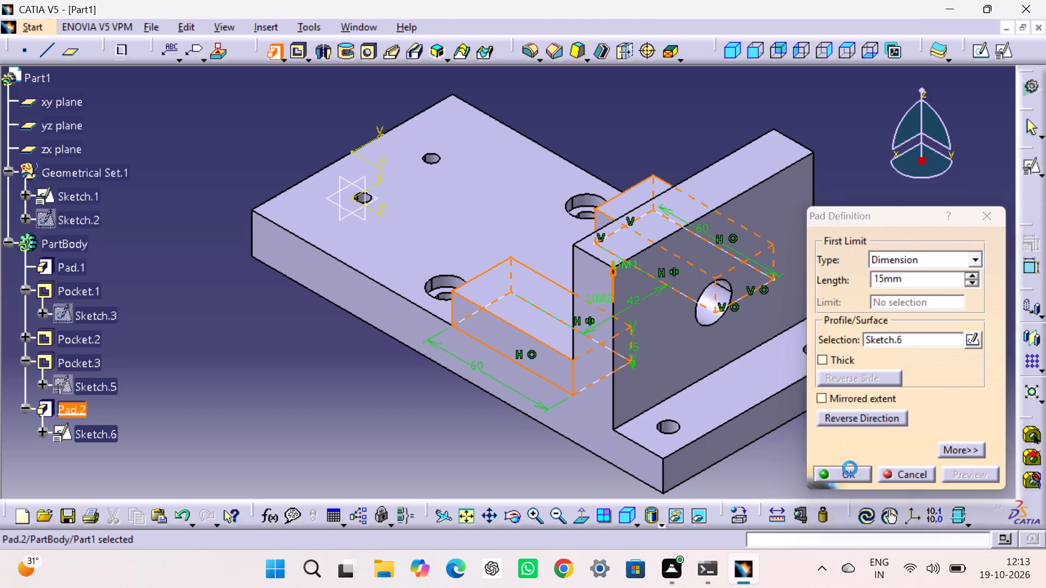
pyautogui.click(300, 400)
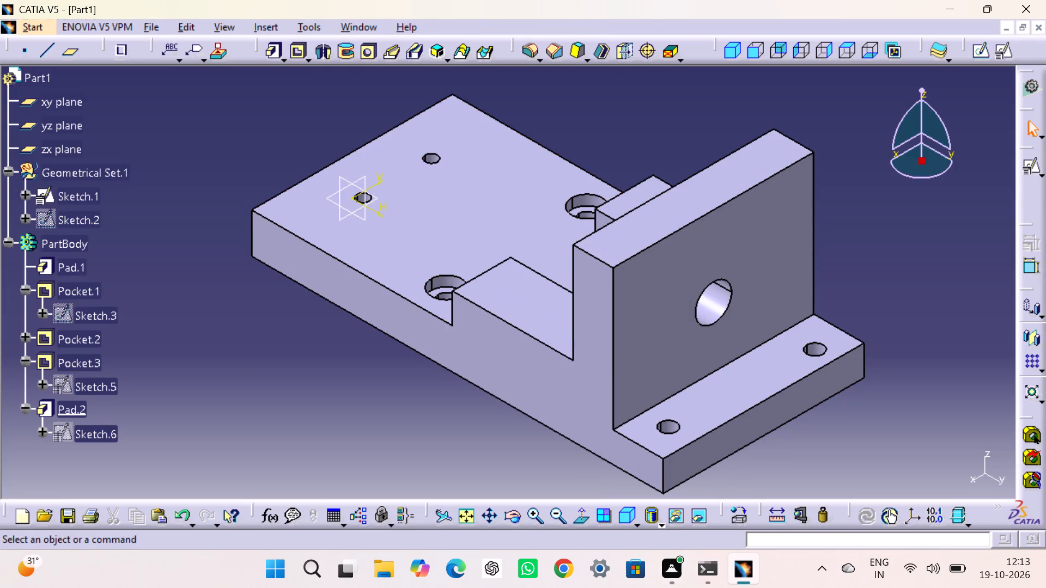
pyautogui.click(924, 276)
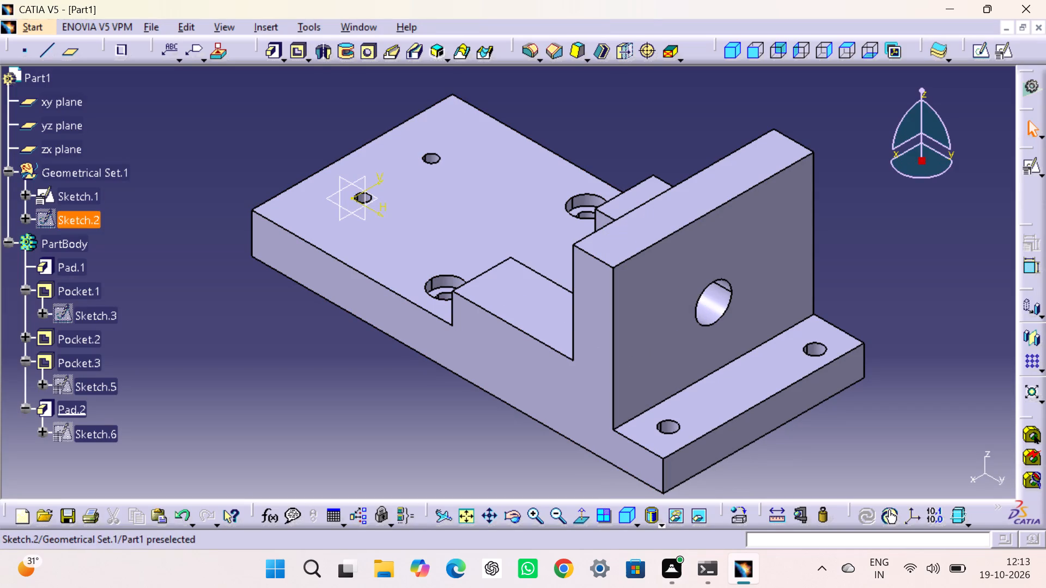
# Change the PartBody's fill color to bright green in its graphic properties.
pyautogui.rightClick(74, 240)
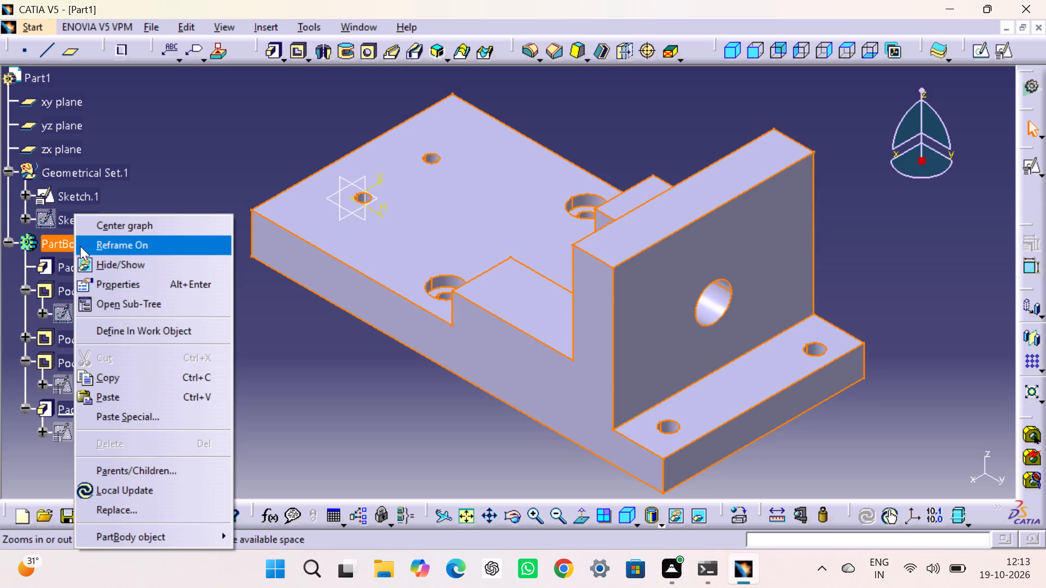
pyautogui.click(106, 277)
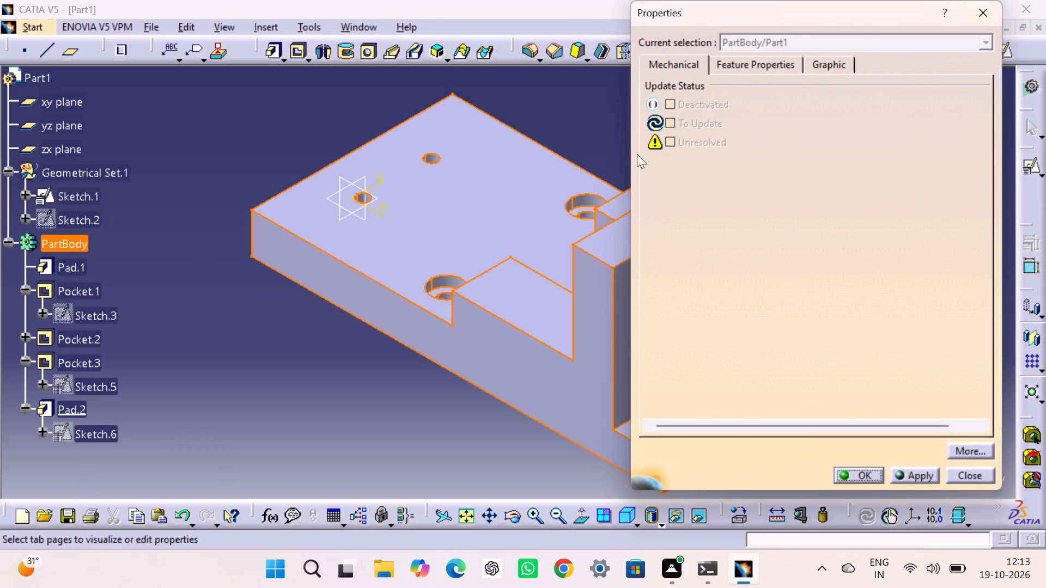
pyautogui.click(839, 65)
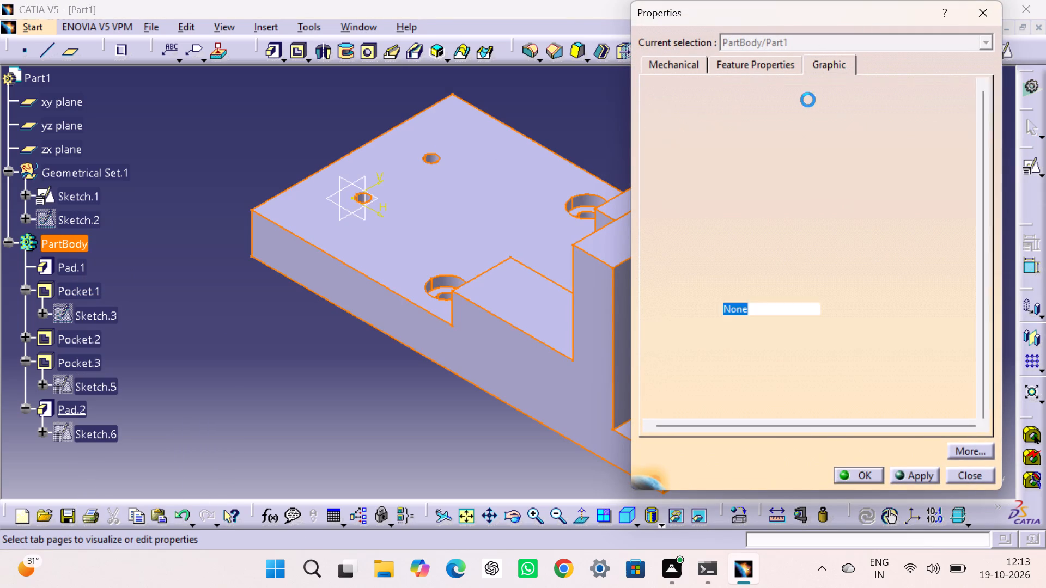
pyautogui.click(742, 111)
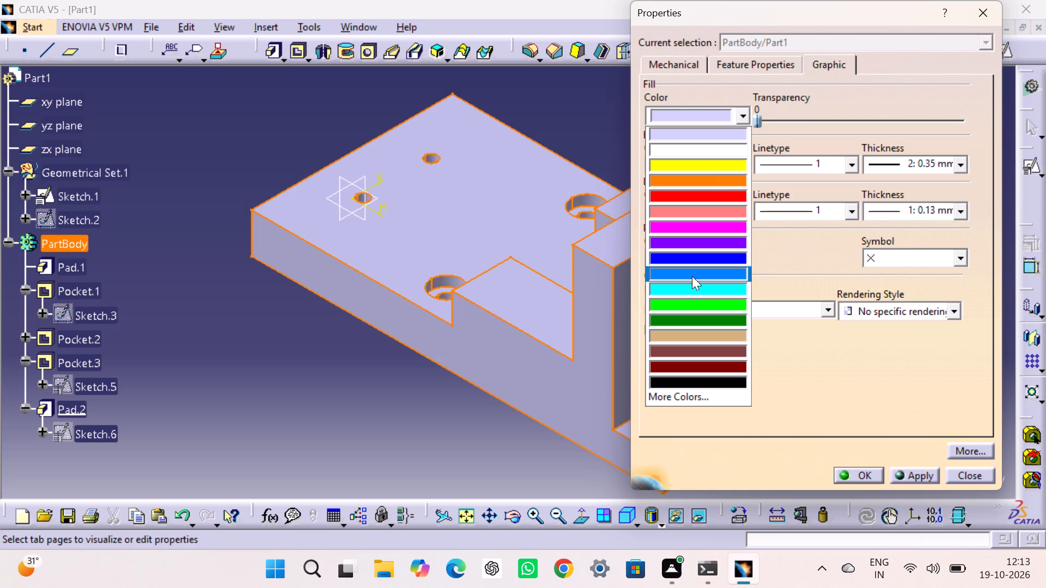
pyautogui.click(692, 305)
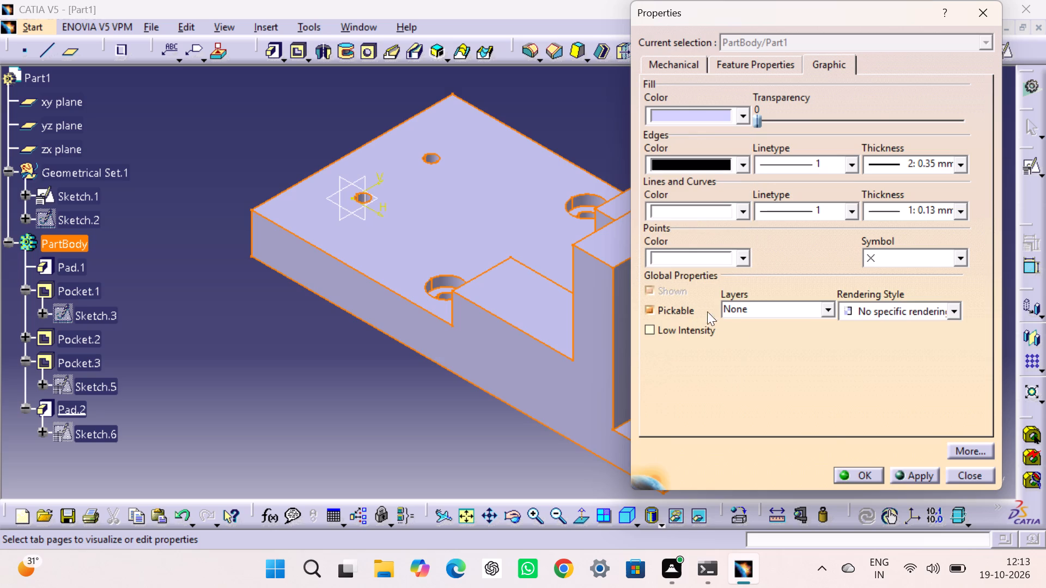
pyautogui.click(869, 474)
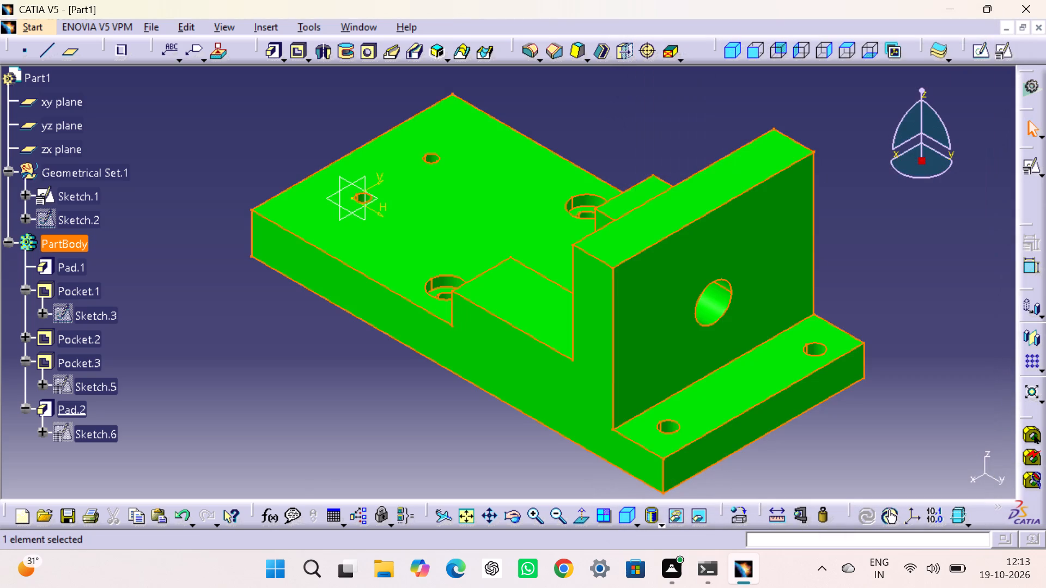
pyautogui.click(909, 326)
# Collapse the PartBody branch in the specification tree.
pyautogui.scroll(-1, 899, 328)
pyautogui.scroll(1, 899, 328)
pyautogui.scroll(-1, 896, 330)
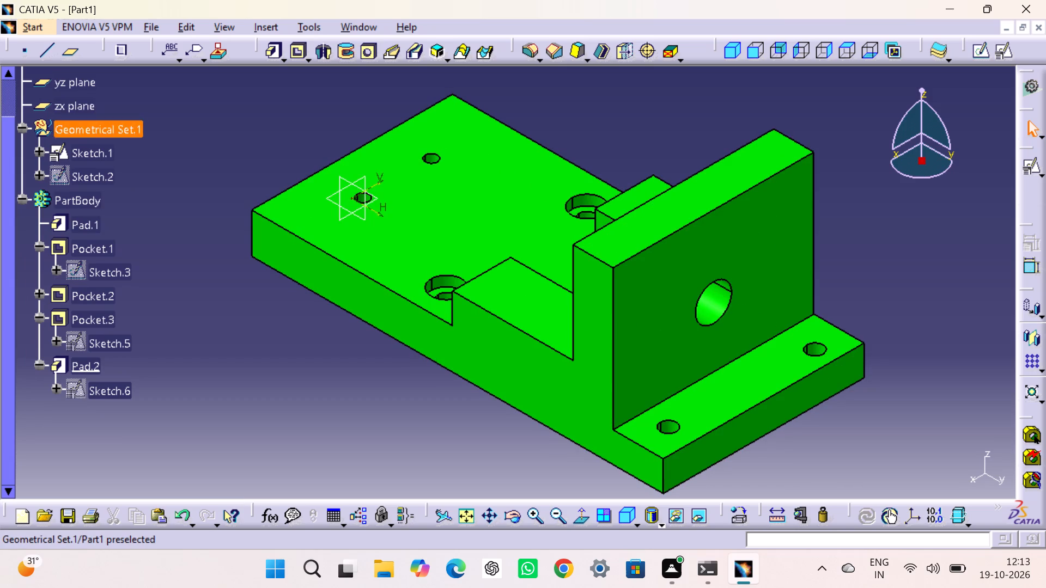
pyautogui.click(23, 199)
pyautogui.click(183, 283)
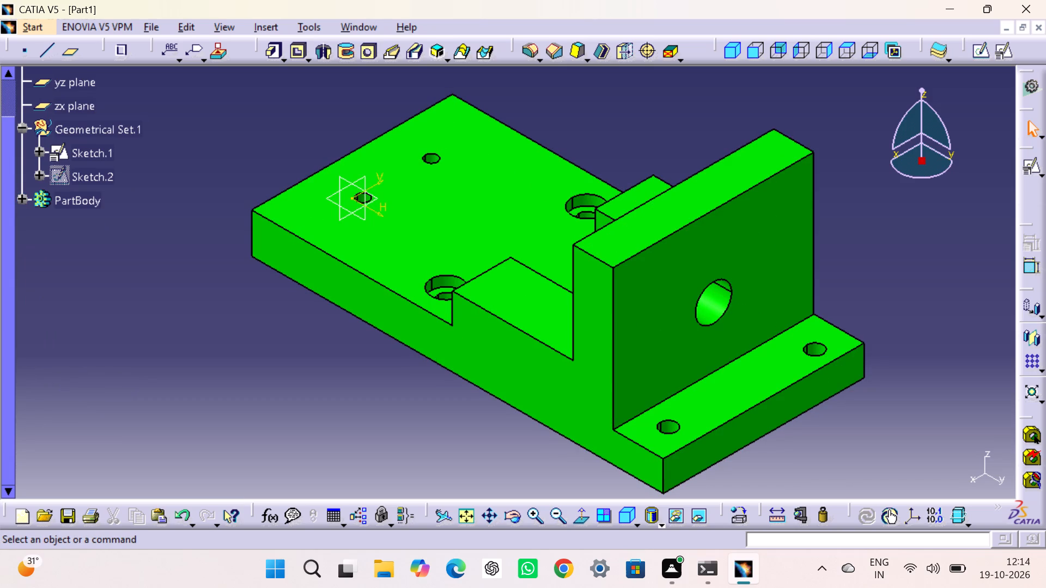
# Examine the whole part in the standard front view in wireframe mode, and return to shading with edges.
pyautogui.scroll(1, 183, 281)
pyautogui.scroll(-1, 183, 281)
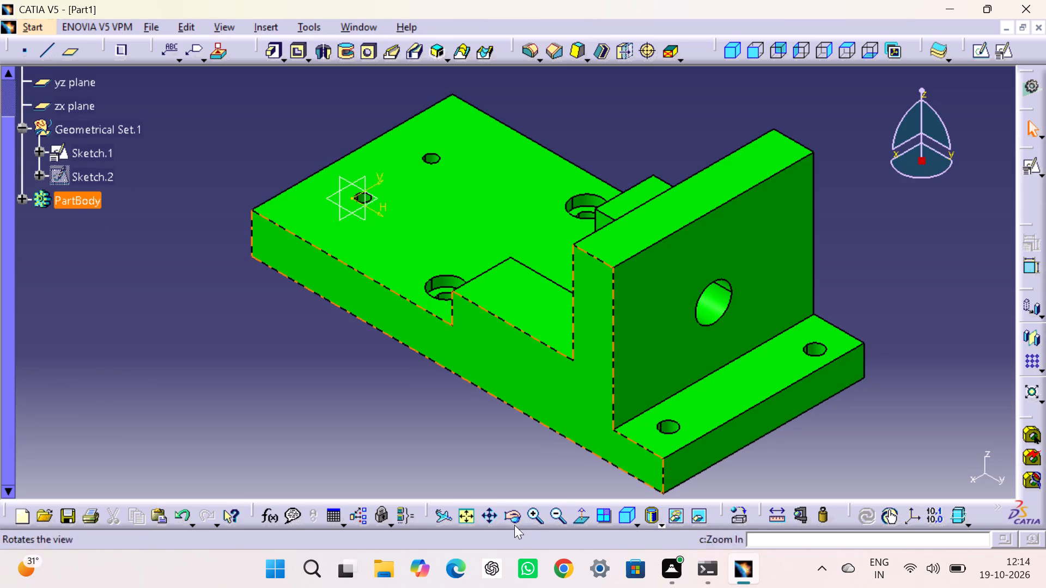
pyautogui.click(469, 512)
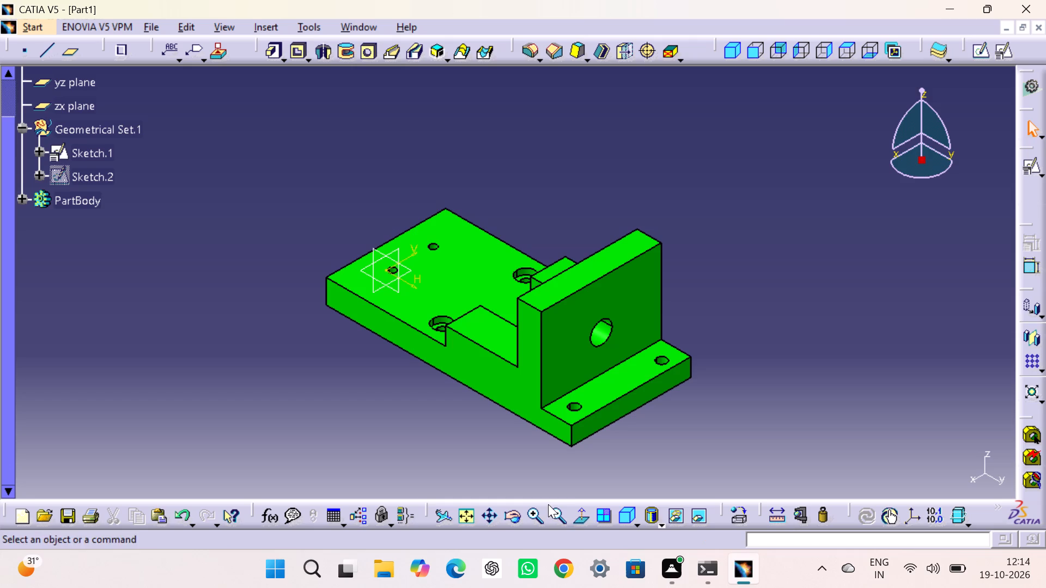
pyautogui.click(623, 516)
pyautogui.click(711, 368)
pyautogui.click(726, 56)
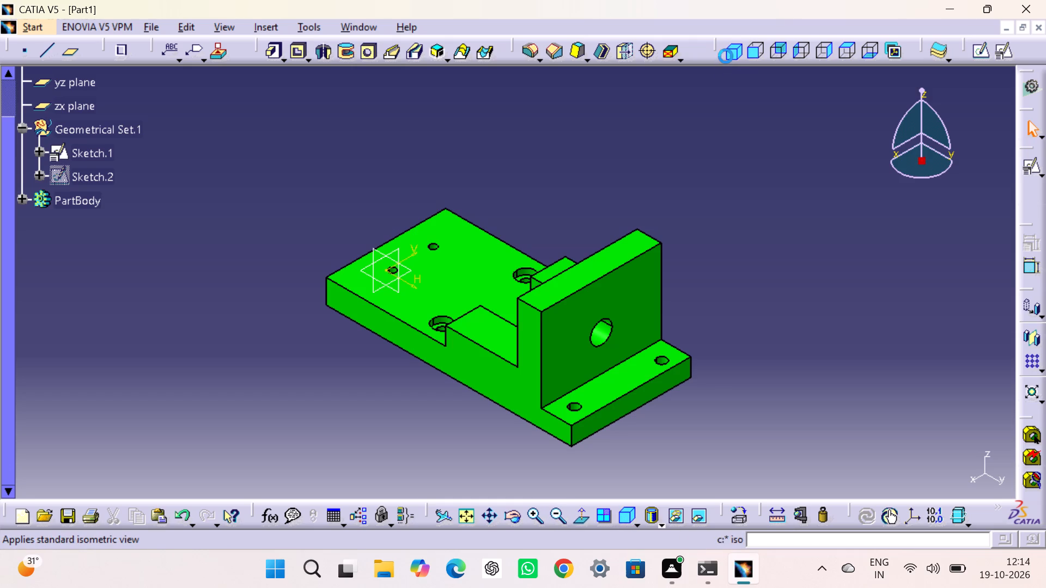
pyautogui.click(751, 56)
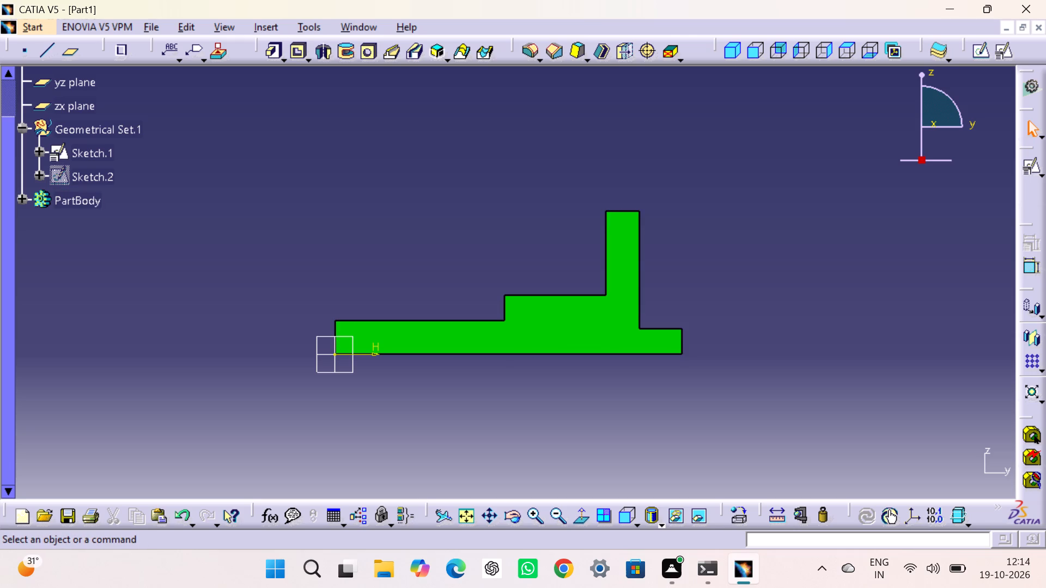
pyautogui.click(664, 520)
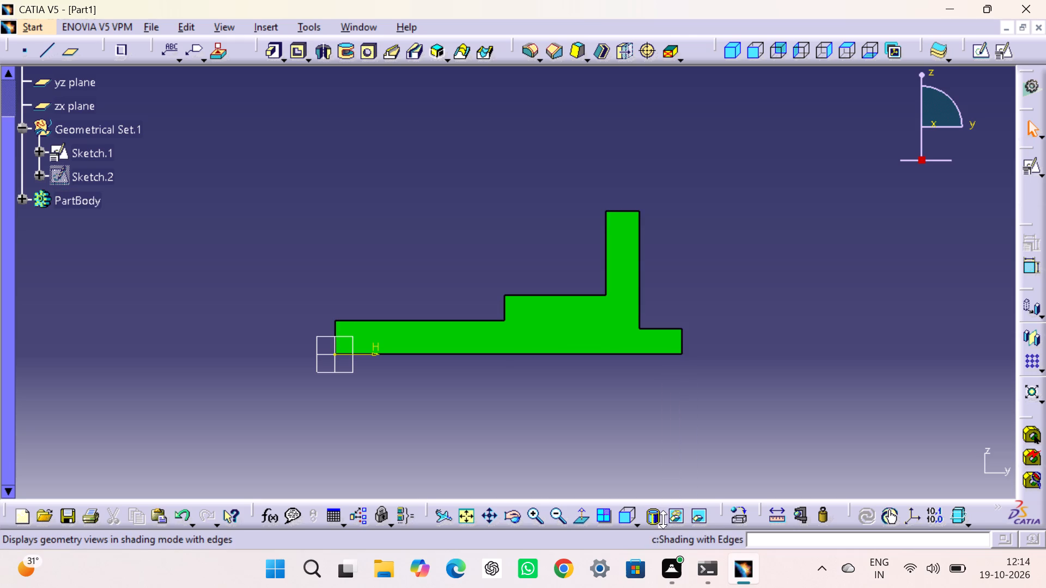
pyautogui.click(662, 520)
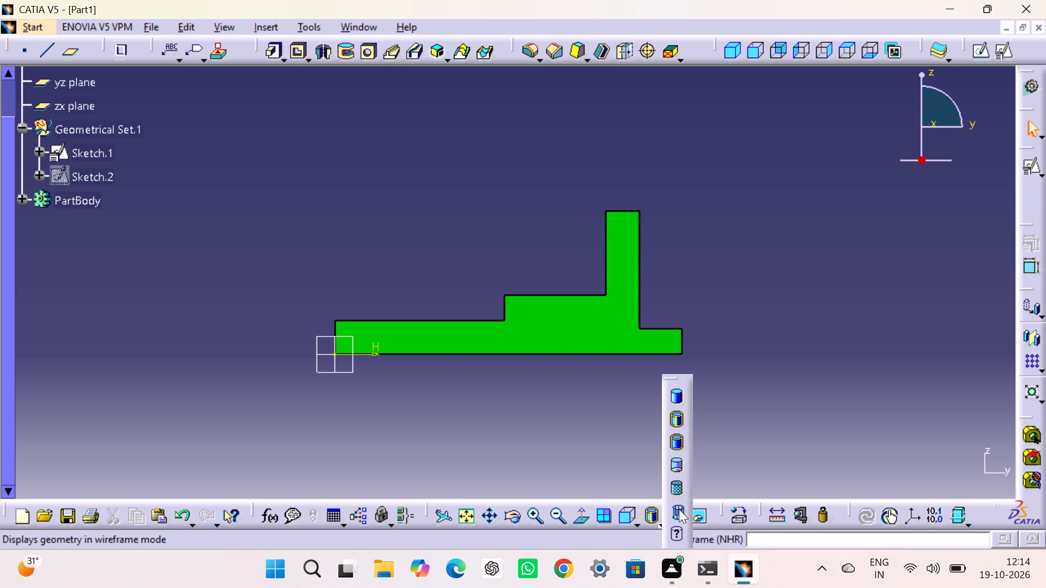
pyautogui.click(679, 509)
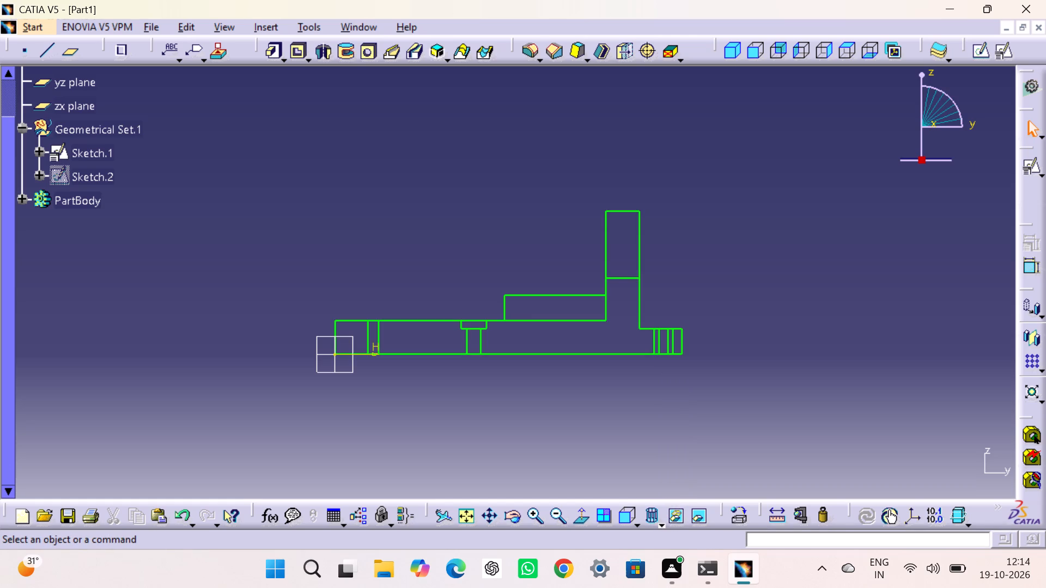
pyautogui.click(662, 524)
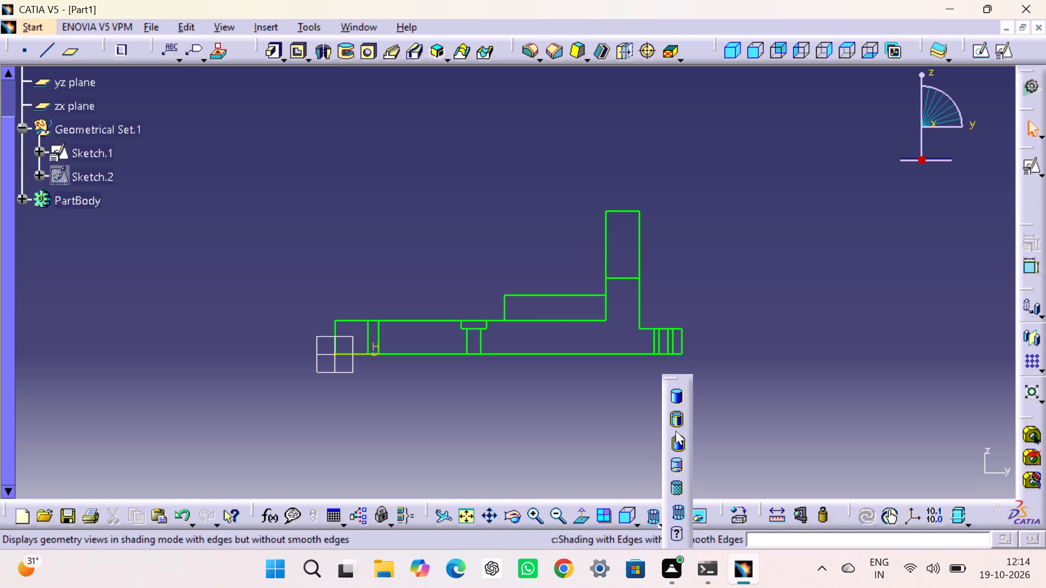
pyautogui.click(678, 421)
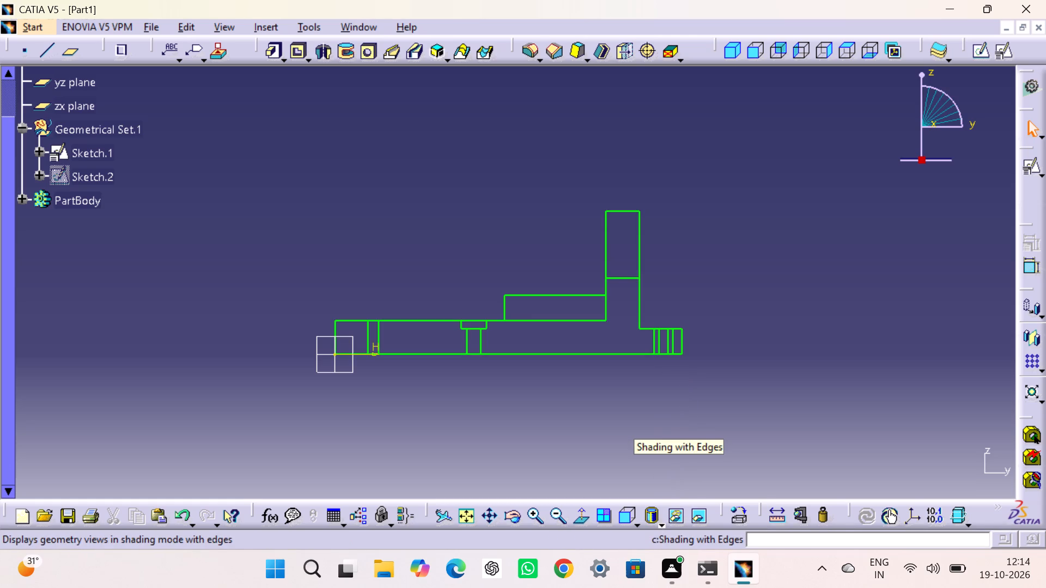
# Apply the metal material Eroded metal 1 from the default material catalog to the PartBody.
pyautogui.click(739, 511)
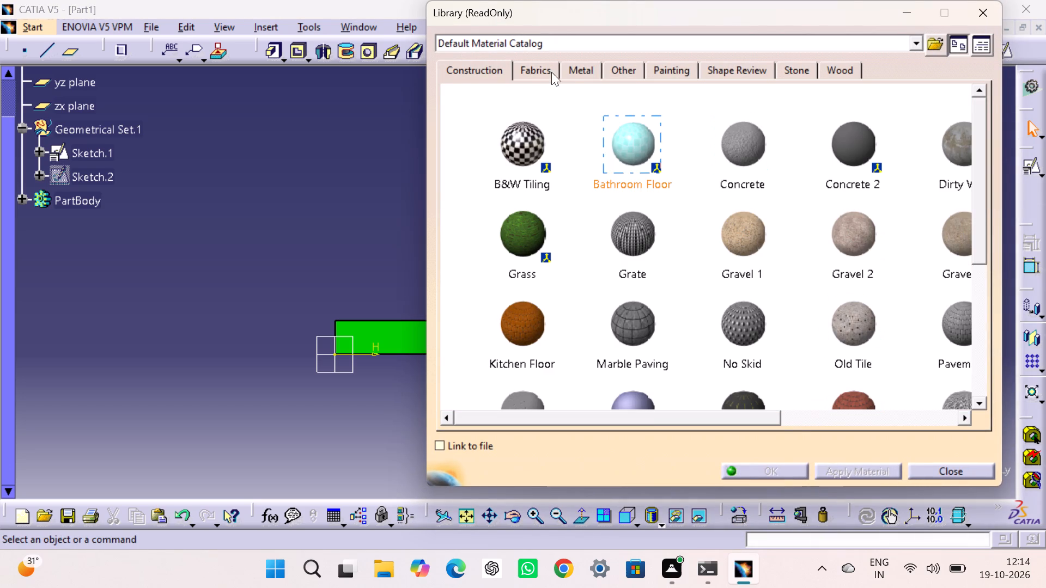
pyautogui.click(571, 71)
pyautogui.click(709, 226)
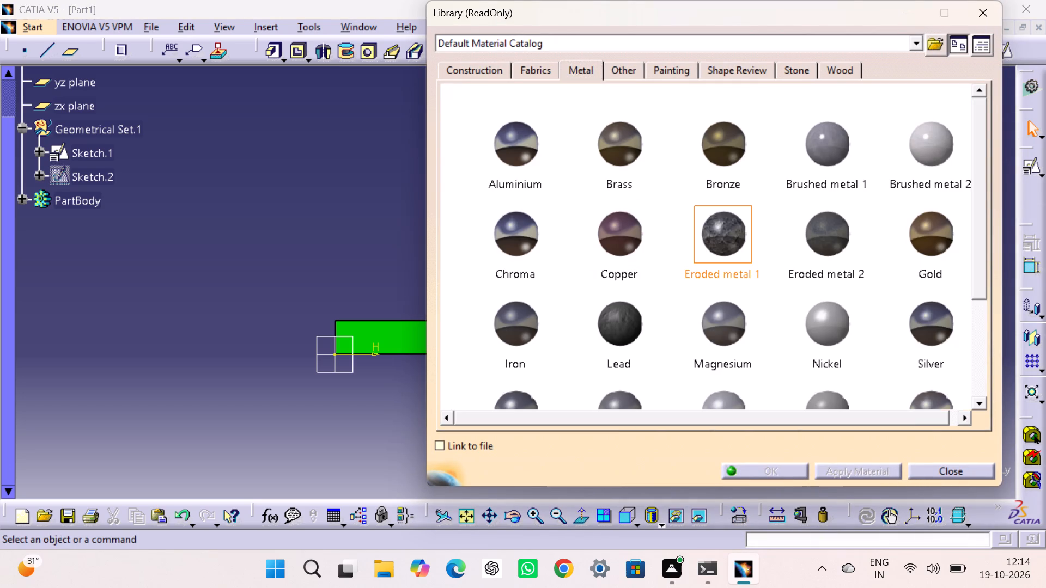
pyautogui.click(72, 199)
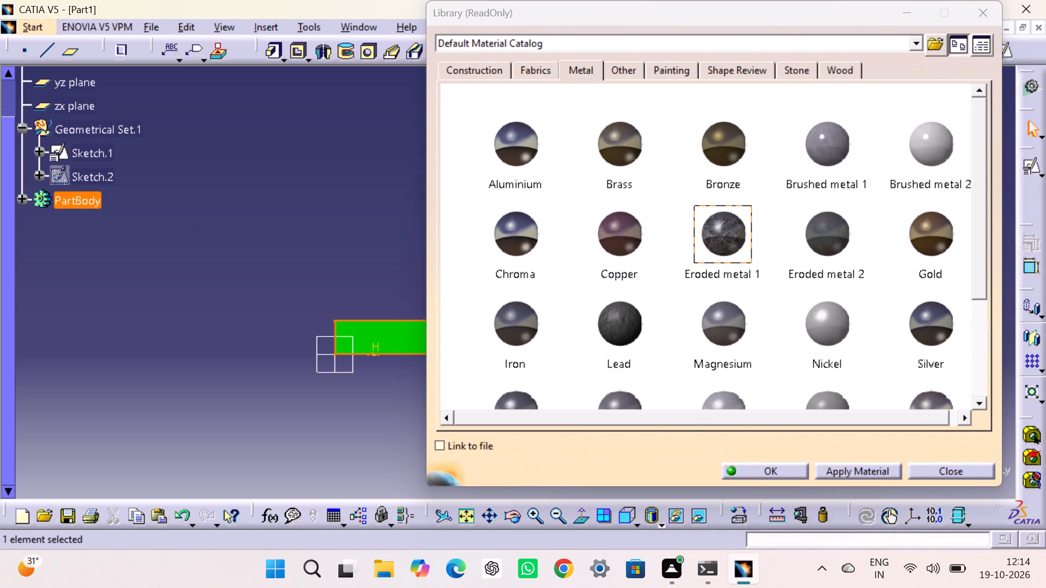
pyautogui.click(757, 468)
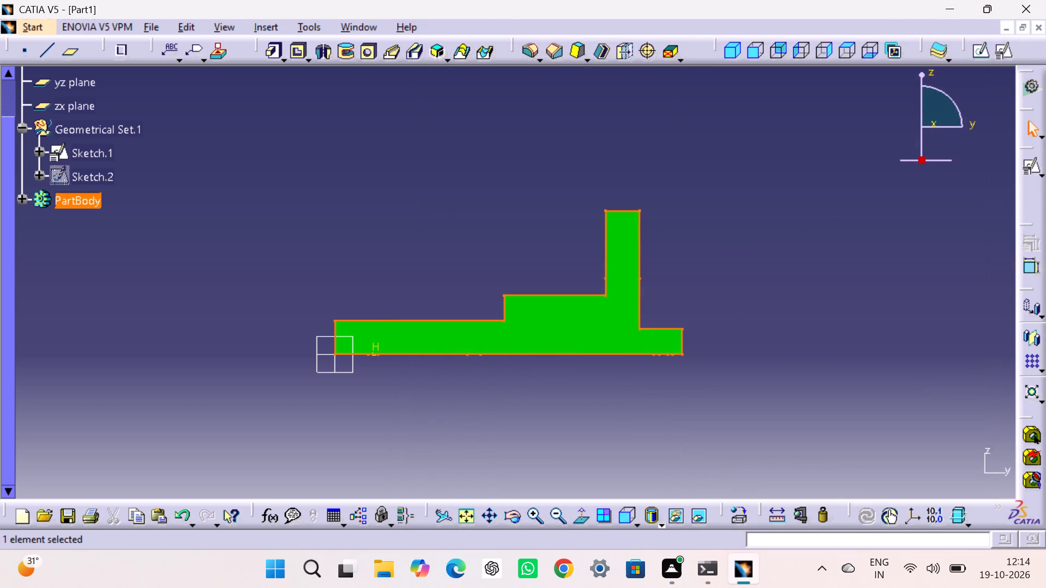
pyautogui.click(796, 359)
# Inspect the part in the back, left, right, top and bottom standard views, ending in the isometric view.
pyautogui.moveTo(776, 301); pyautogui.dragTo(776, 303, button='middle')
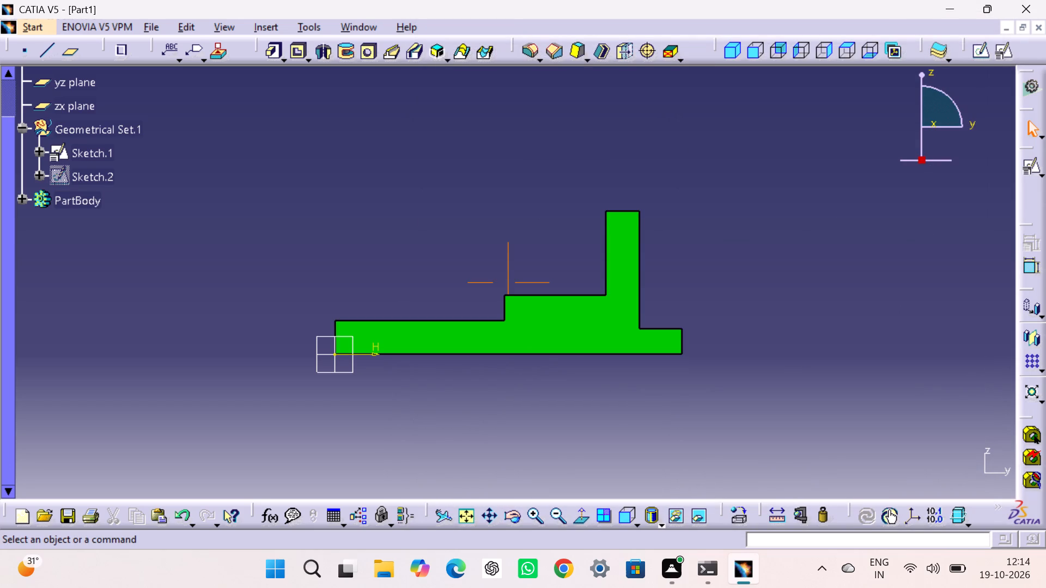
pyautogui.moveTo(776, 303); pyautogui.dragTo(779, 310, button='middle')
pyautogui.click(774, 56)
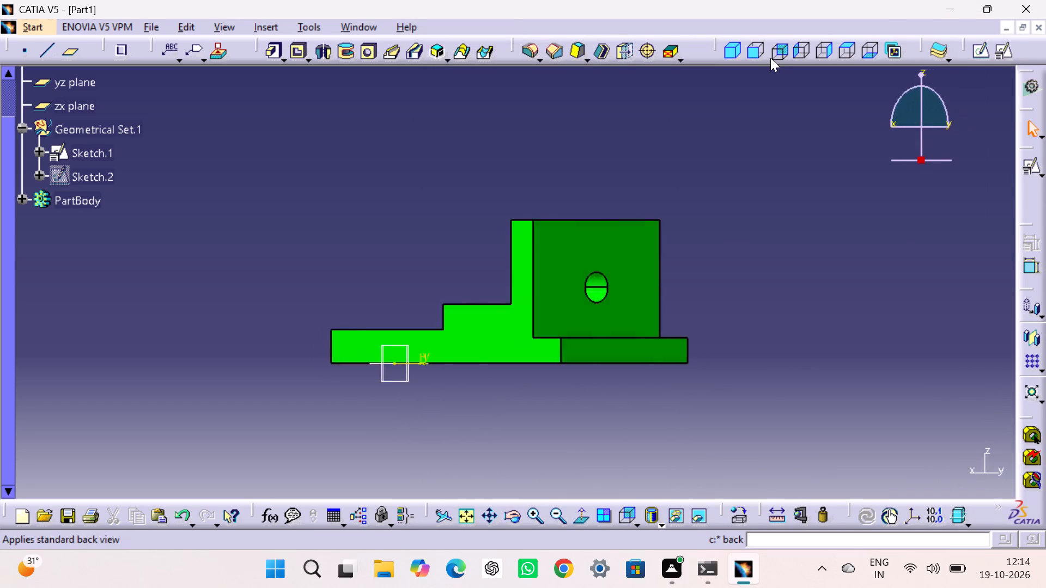
pyautogui.click(802, 60)
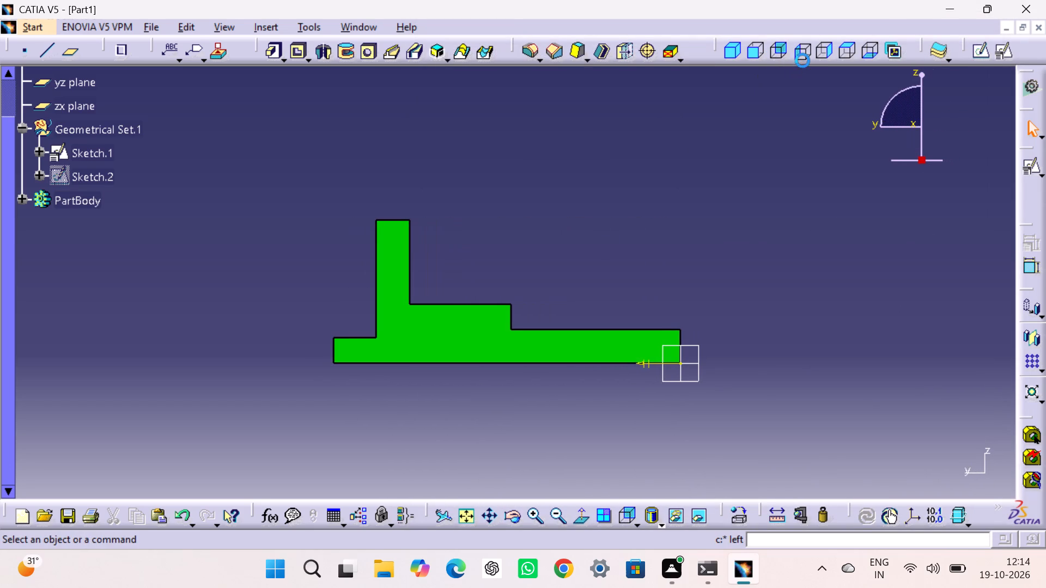
pyautogui.click(823, 56)
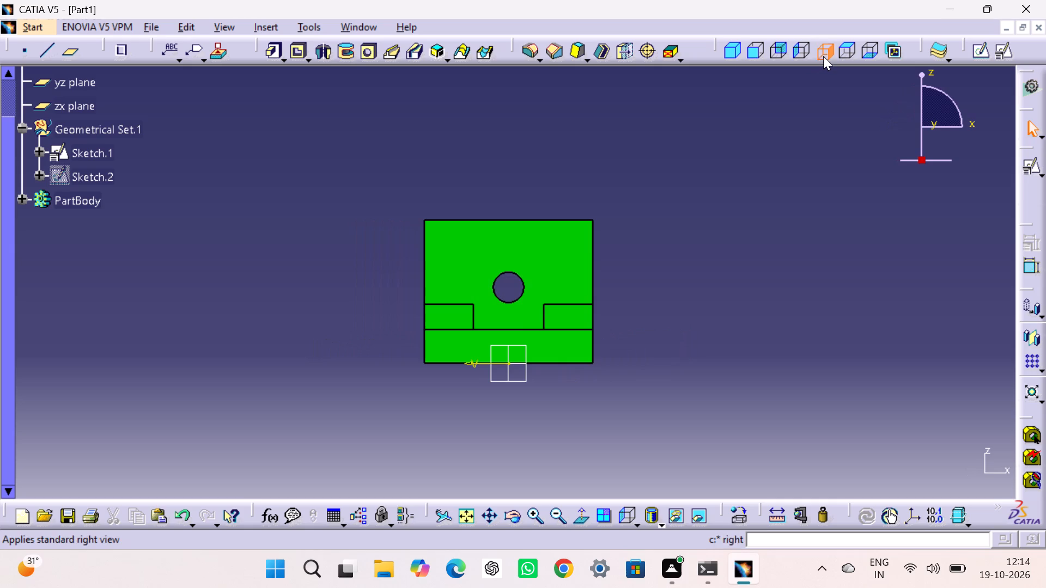
pyautogui.click(853, 56)
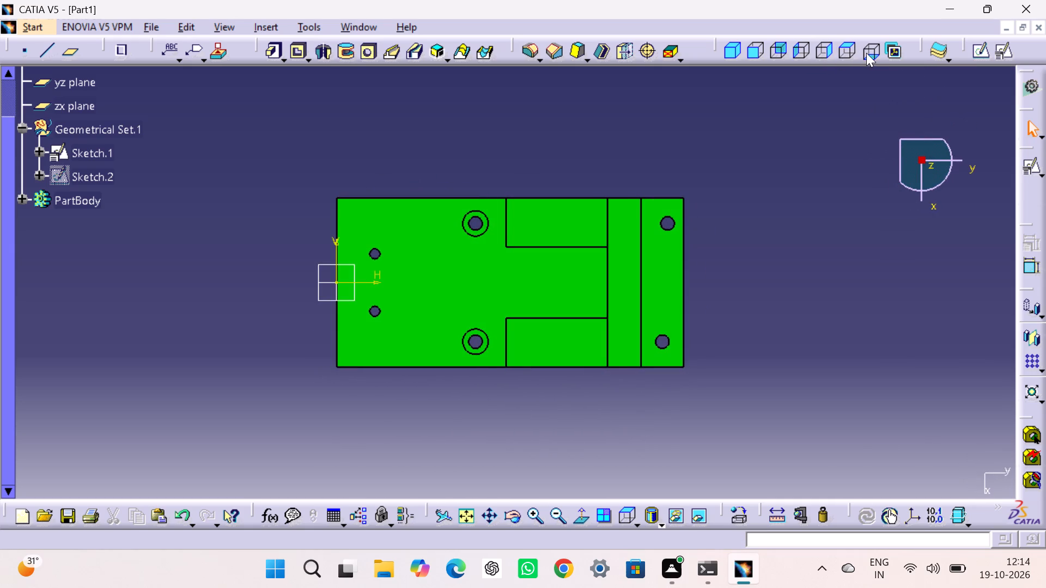
pyautogui.click(866, 53)
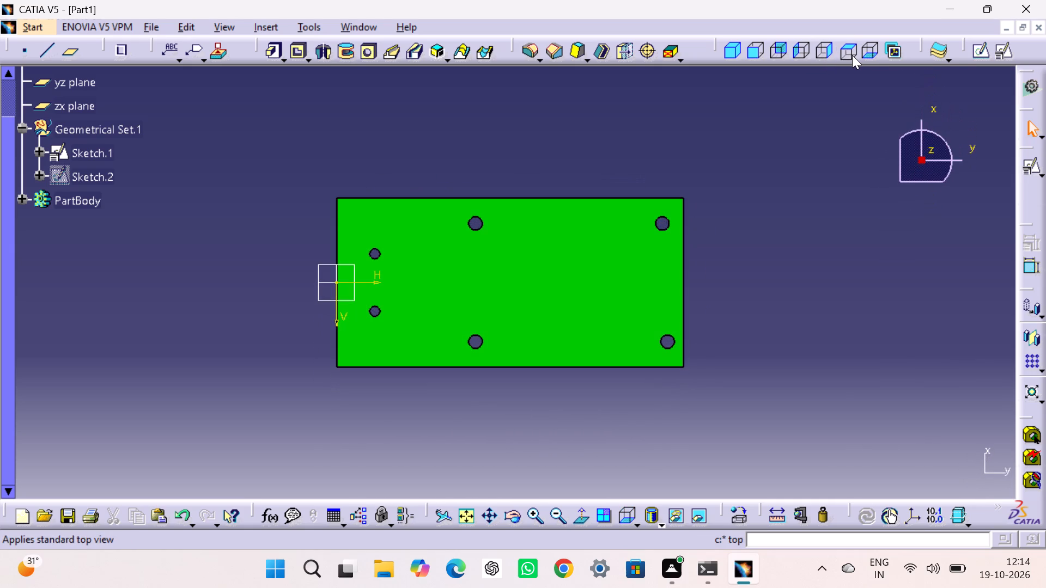
pyautogui.click(852, 55)
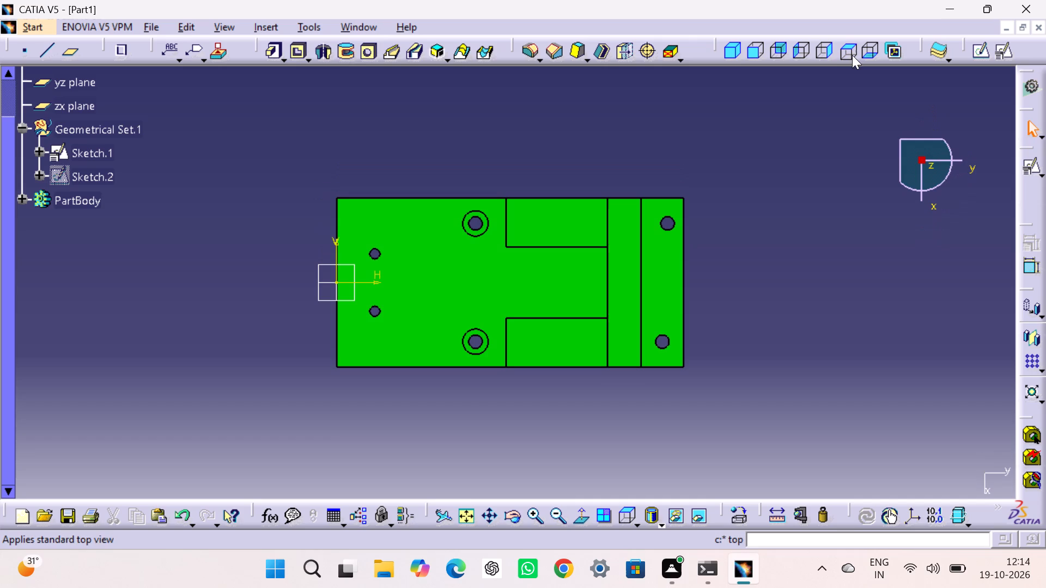
pyautogui.click(728, 49)
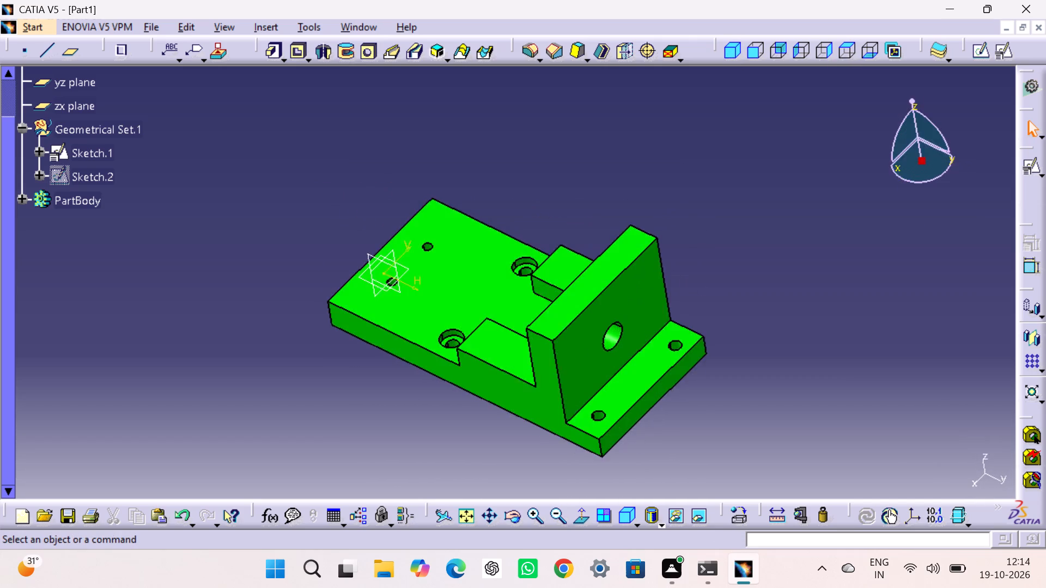
pyautogui.click(721, 236)
# Save the part as base in the Catia folder inside the desktop's INTERNSHIP folder.
pyautogui.hotkey('ctrl', 's')
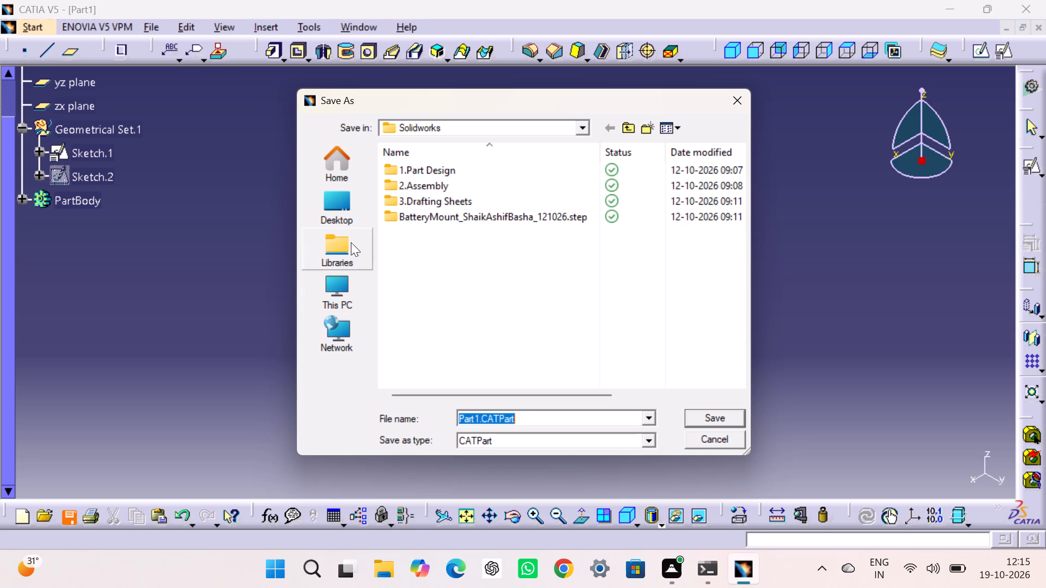
pyautogui.click(351, 210)
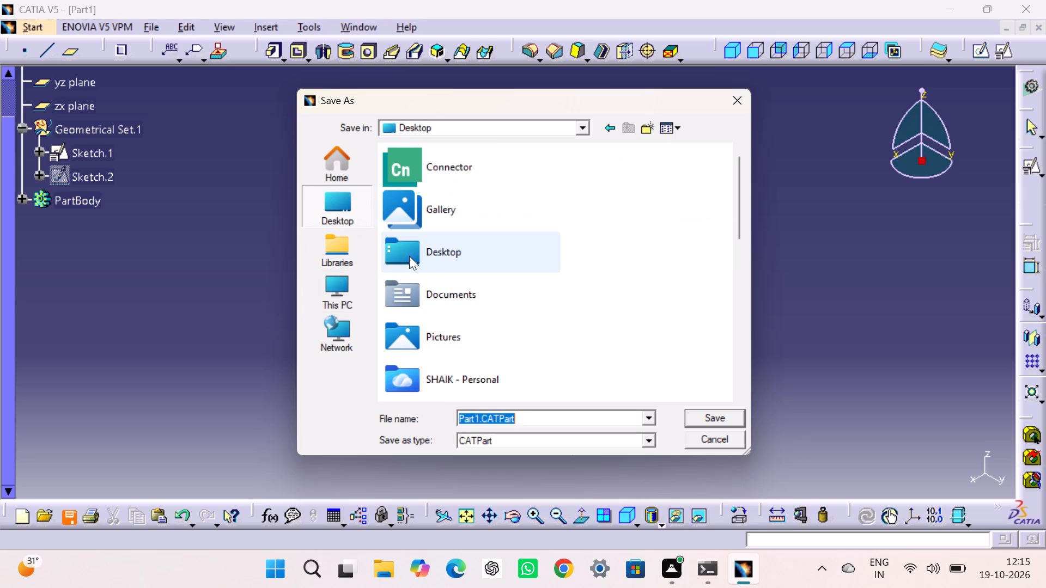
pyautogui.scroll(-4, 425, 262)
pyautogui.doubleClick(487, 358)
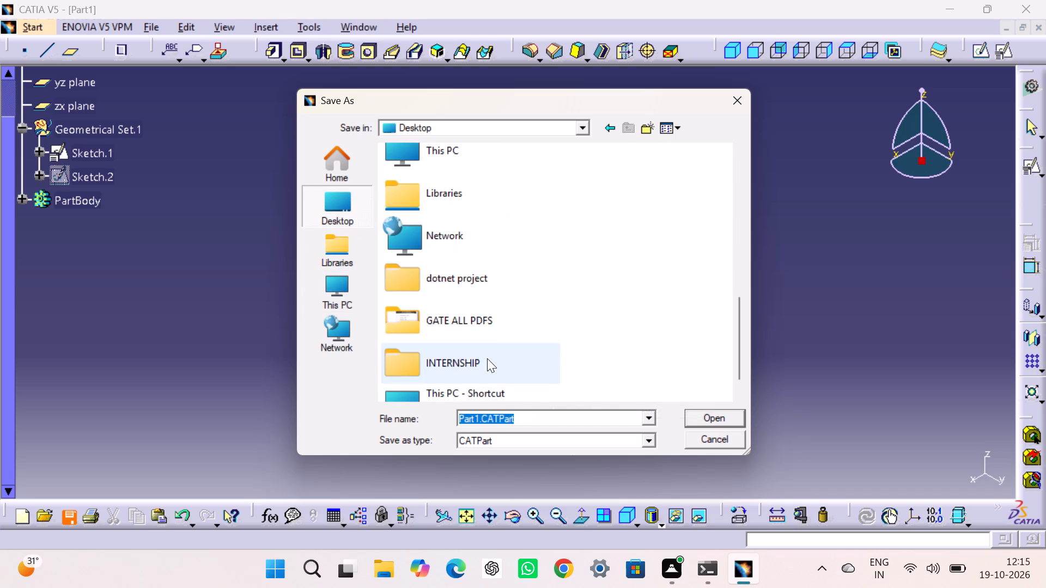
pyautogui.doubleClick(477, 185)
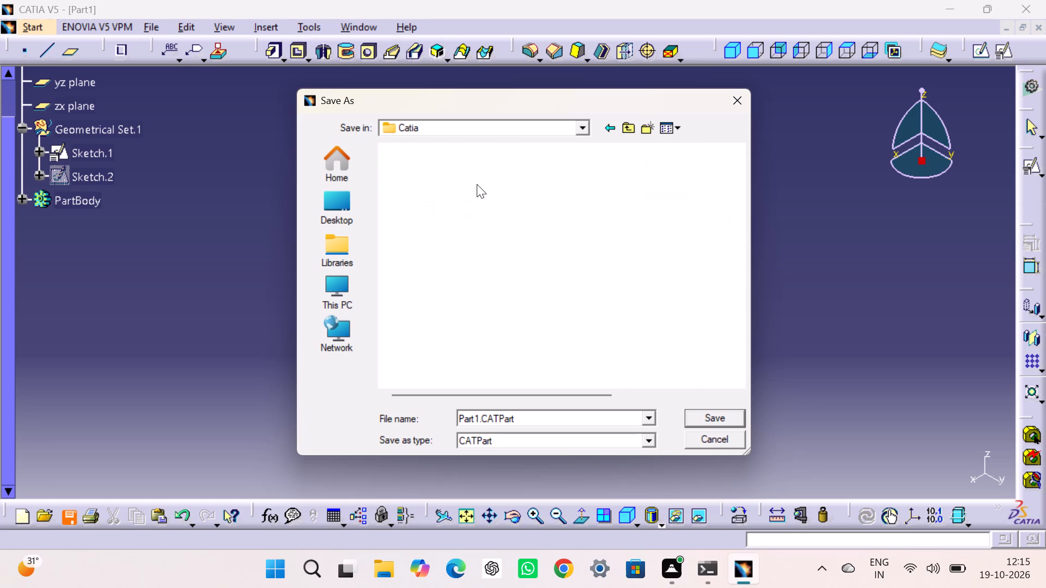
pyautogui.click(560, 422)
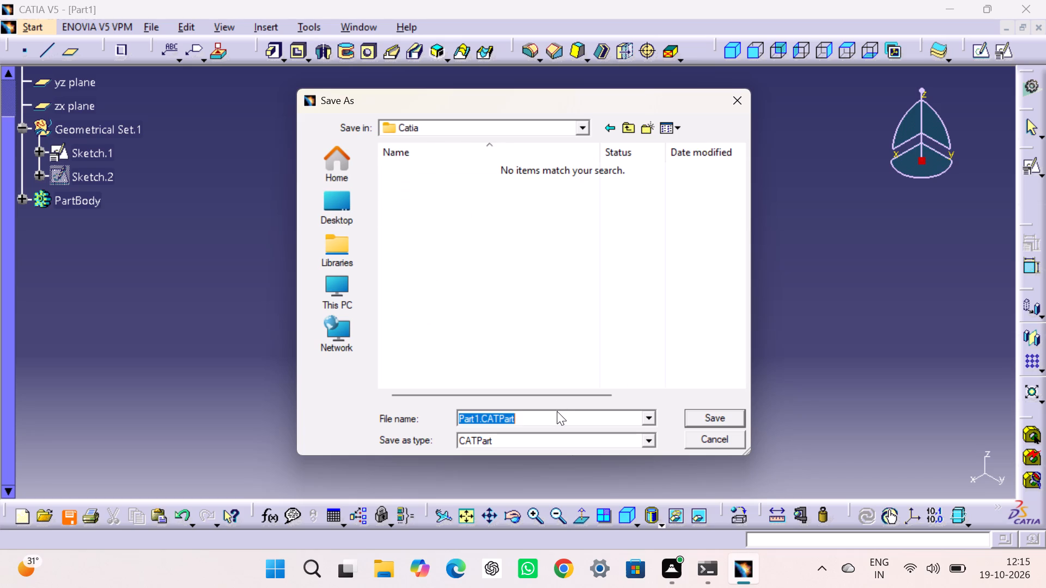
pyautogui.write('base')
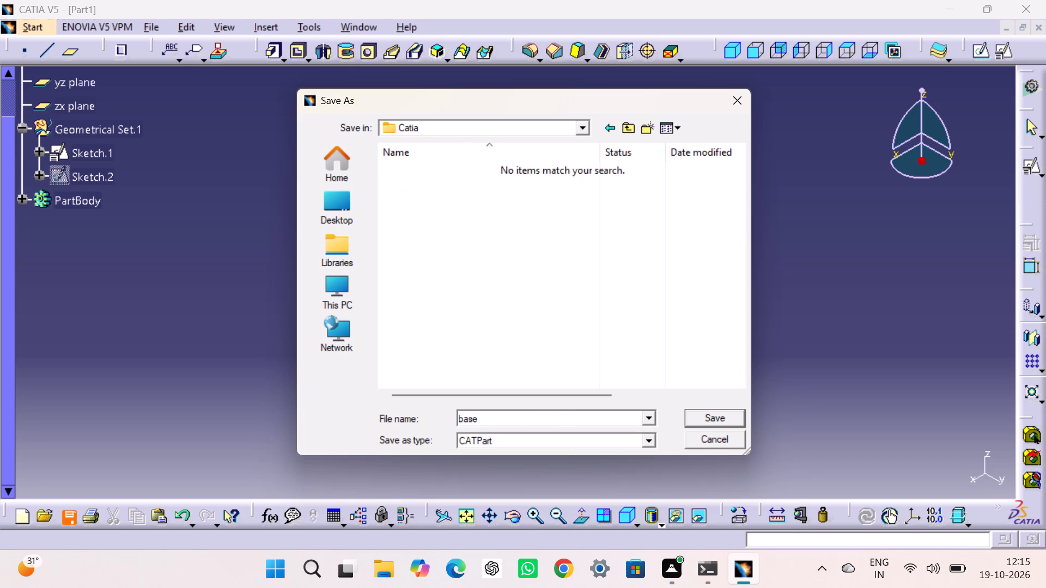
pyautogui.press('Return')
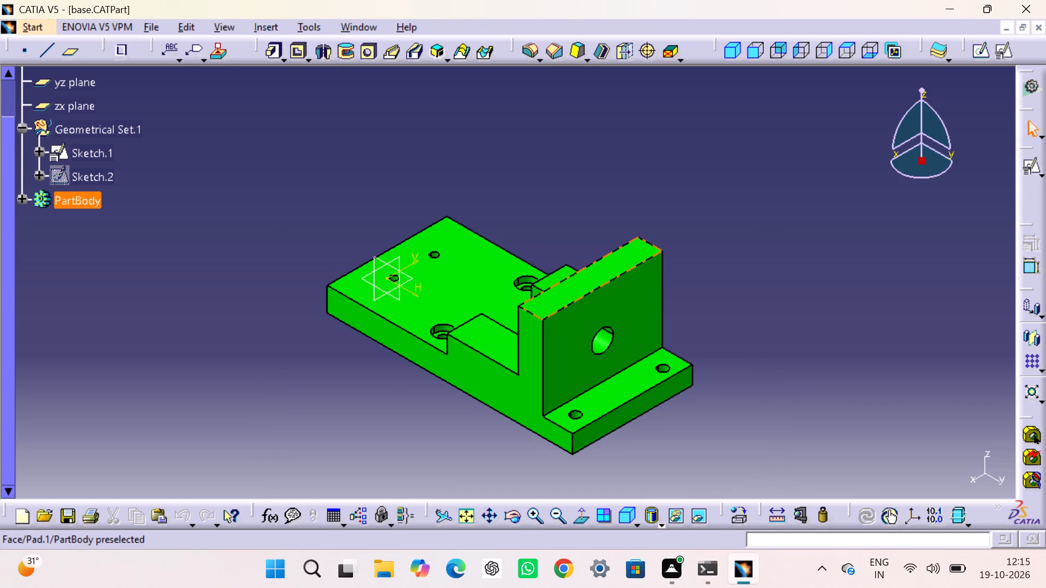
# Create a new Part document.
pyautogui.hotkey('ctrl', 'n')
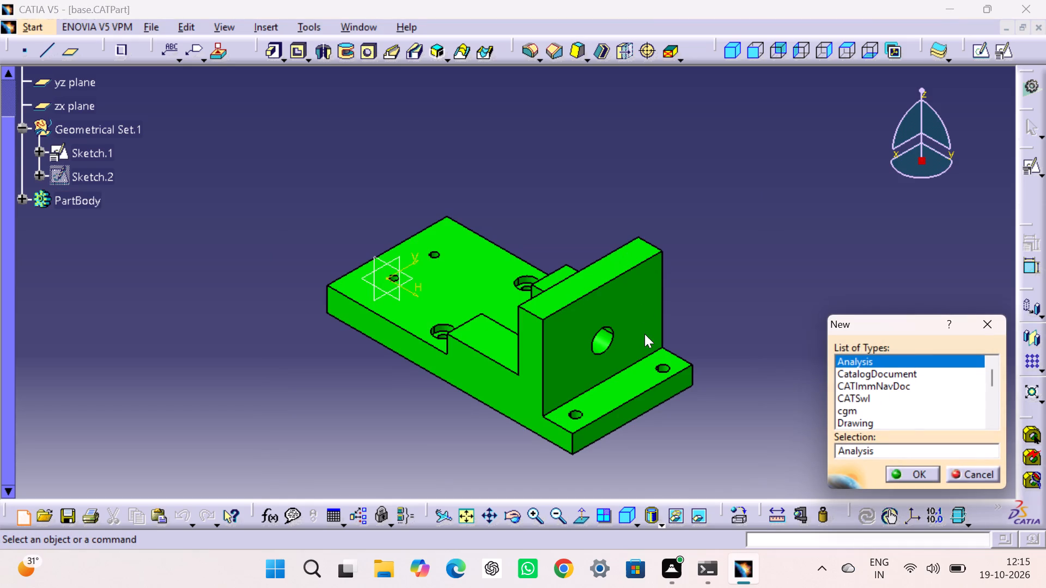
pyautogui.press('p')
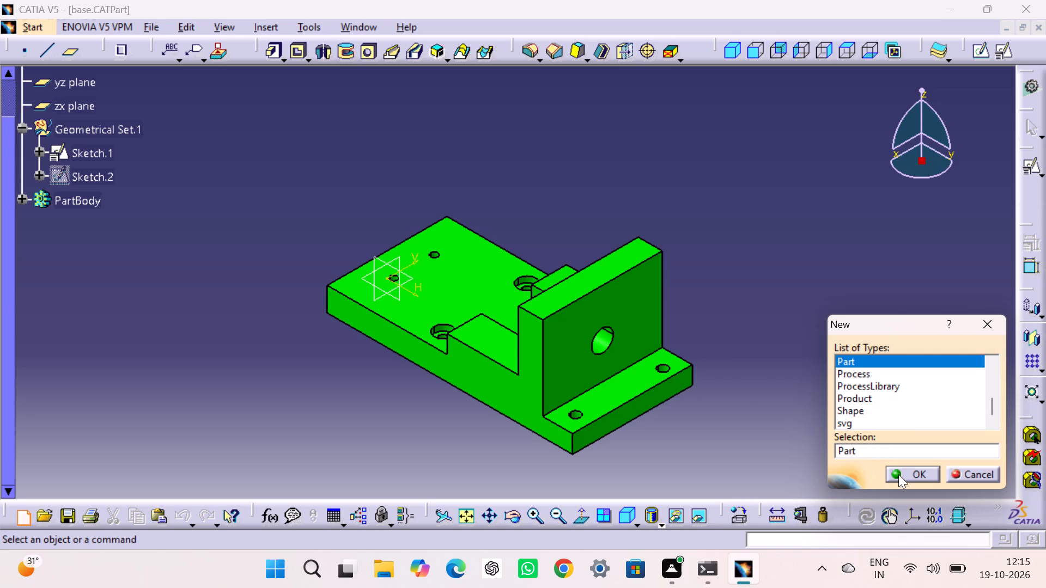
pyautogui.click(898, 474)
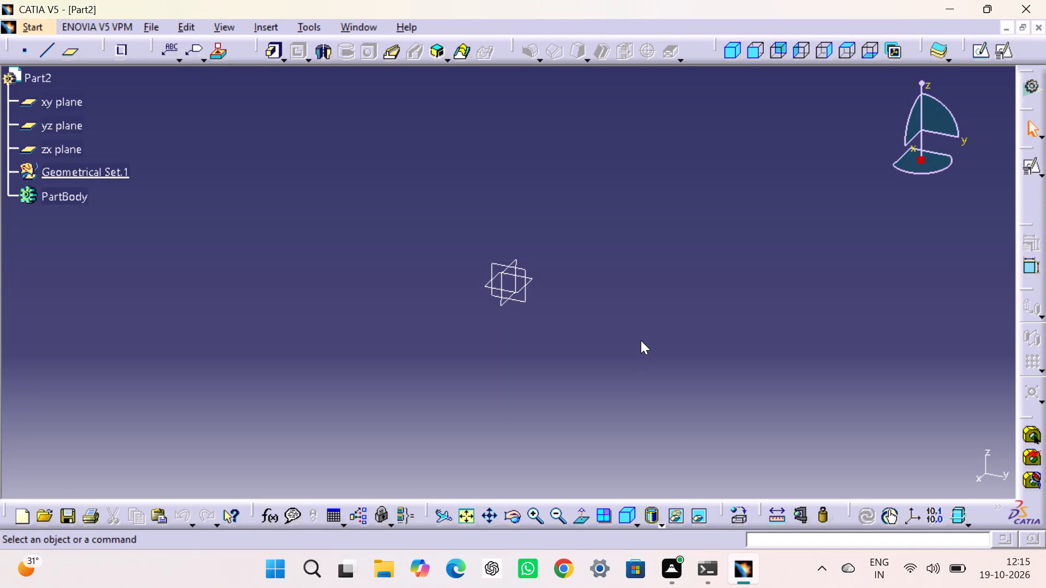
# On the yz plane, sketch a profile from the origin: top edge about 156 mm, down 30 mm, back 20 mm, up 12 mm.
pyautogui.click(492, 265)
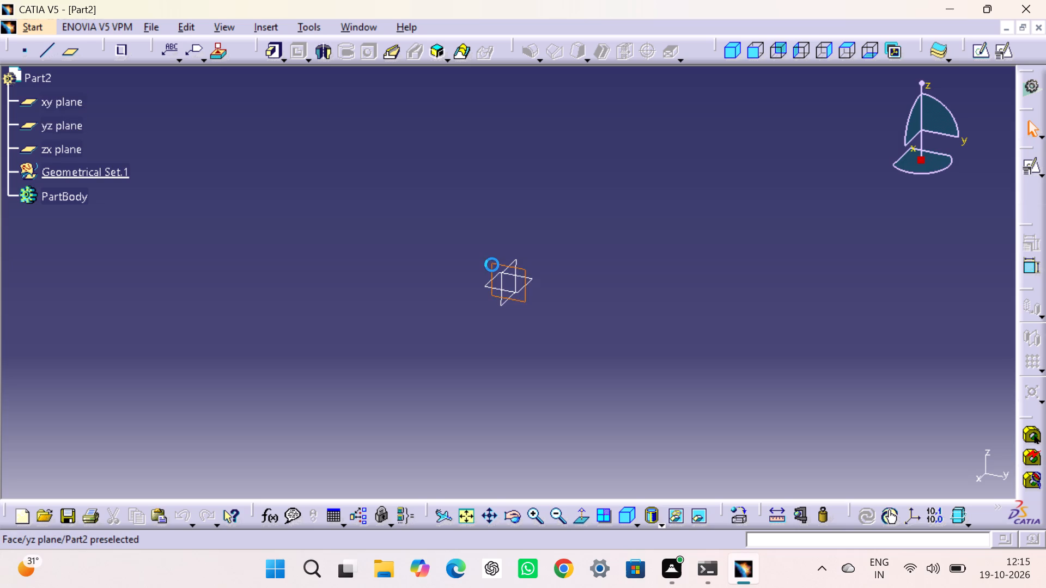
pyautogui.click(981, 50)
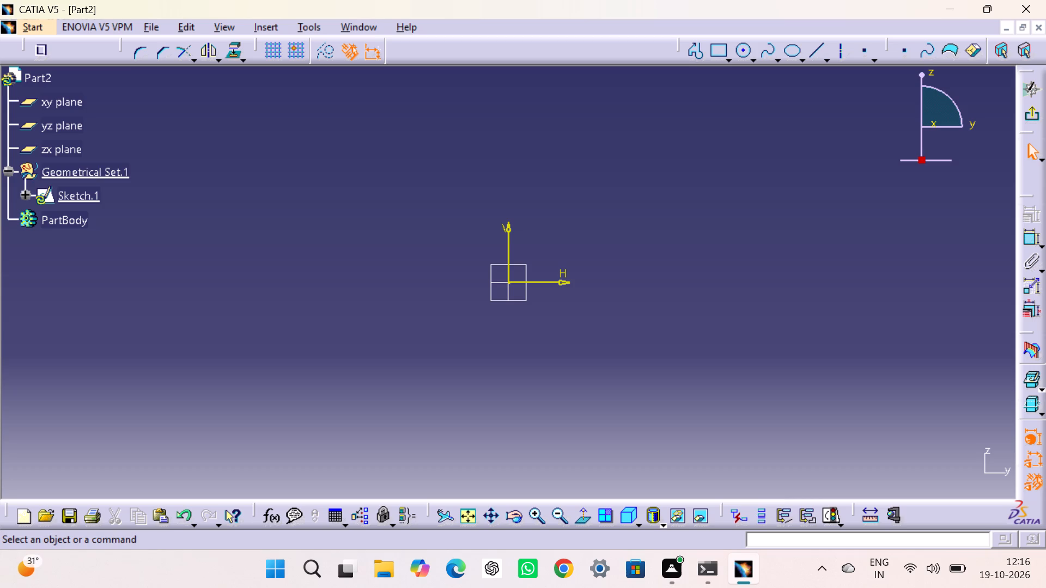
pyautogui.scroll(1, 984, 0)
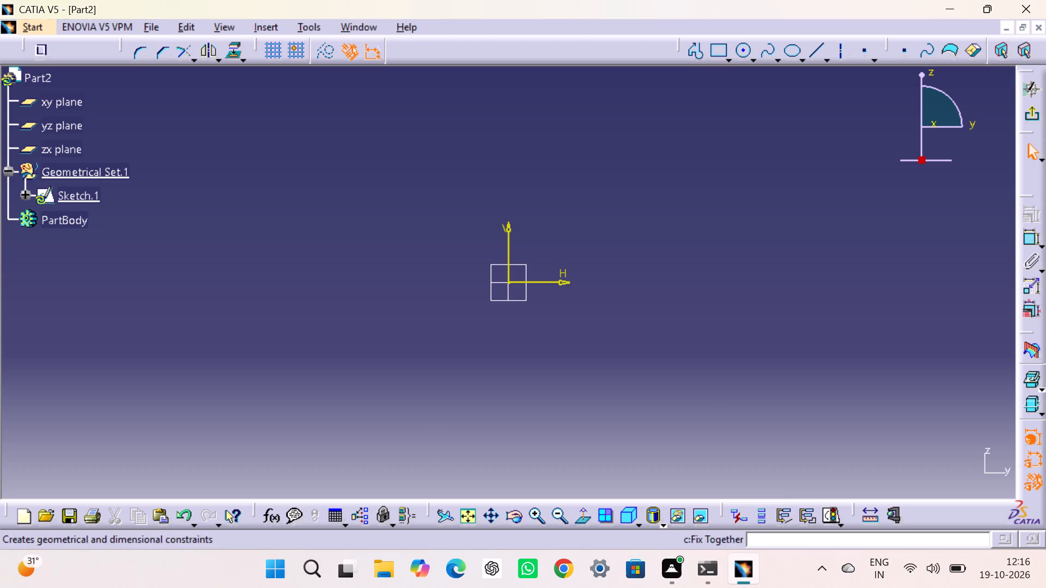
pyautogui.click(692, 50)
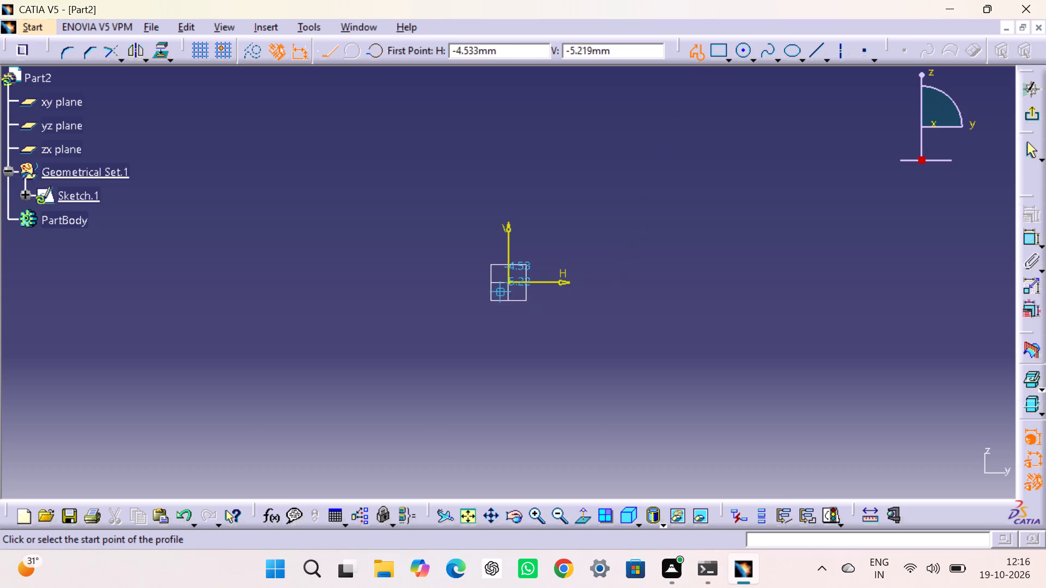
pyautogui.click(508, 283)
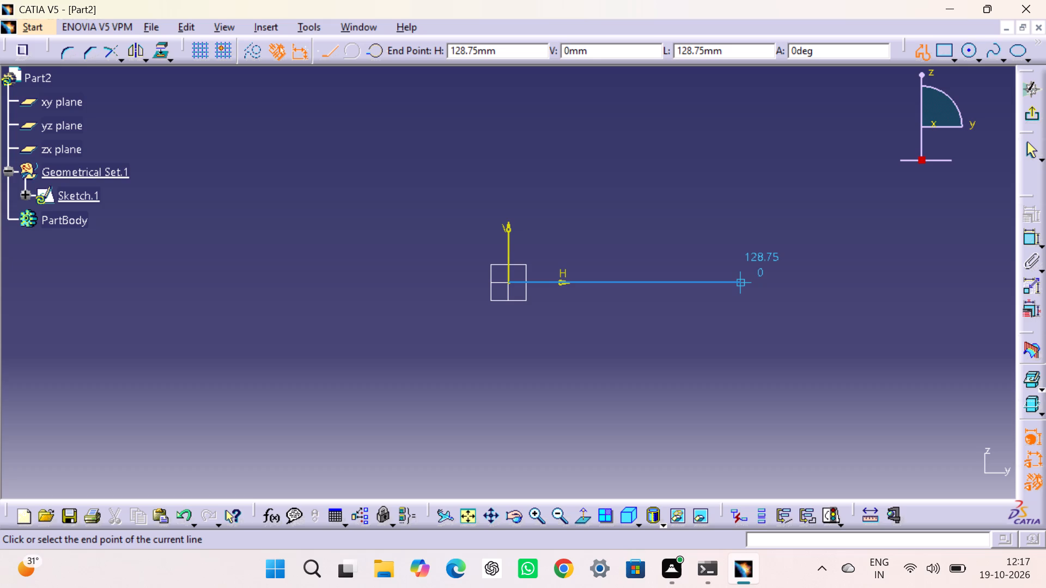
pyautogui.click(789, 280)
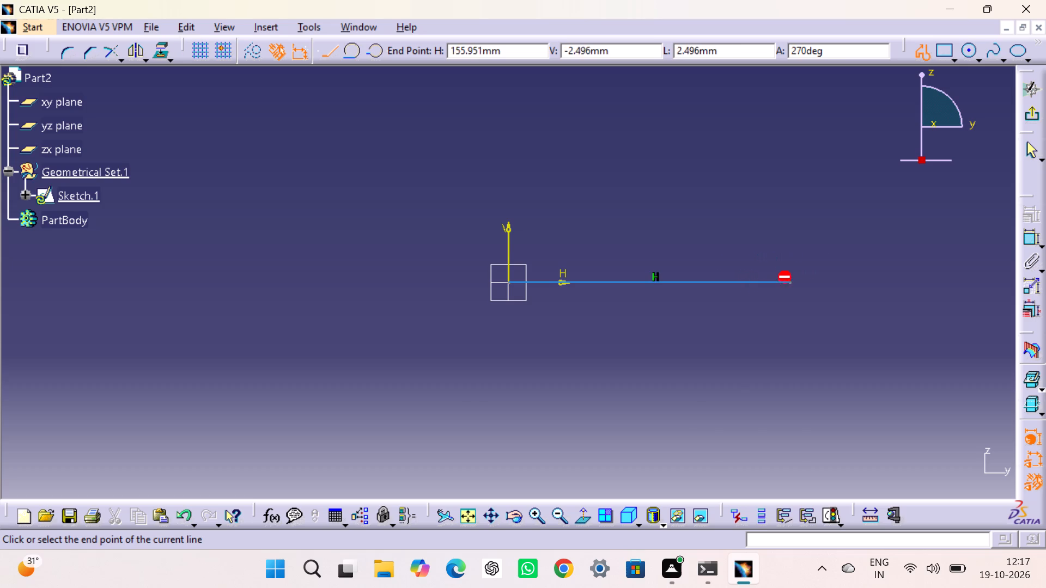
pyautogui.click(790, 336)
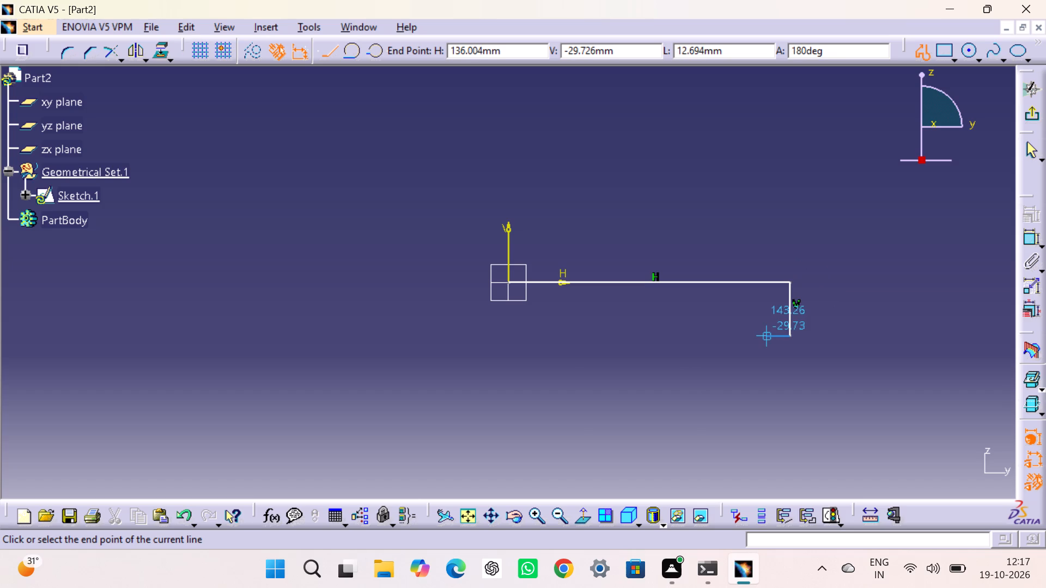
pyautogui.click(753, 338)
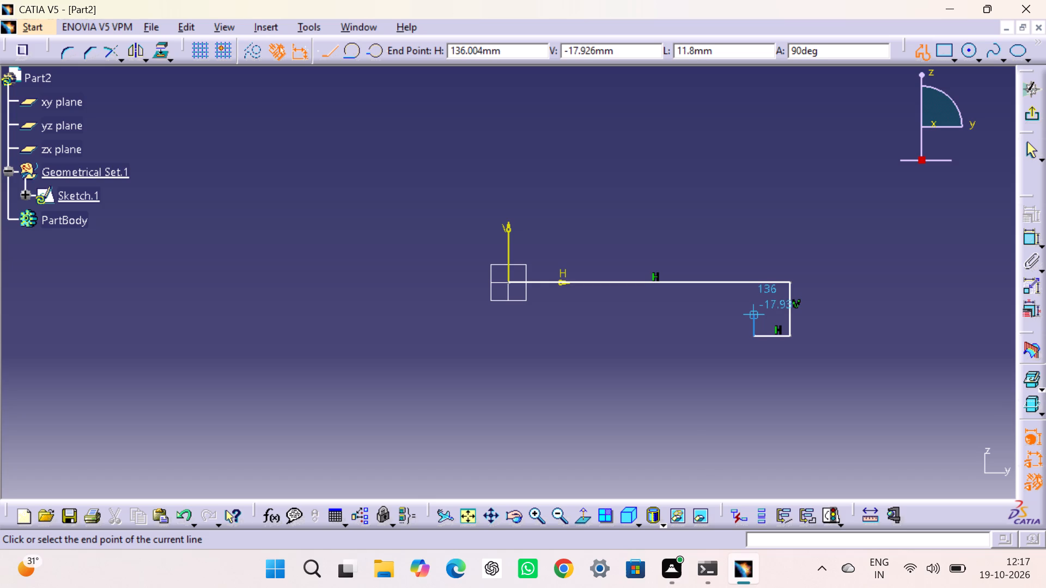
pyautogui.click(753, 314)
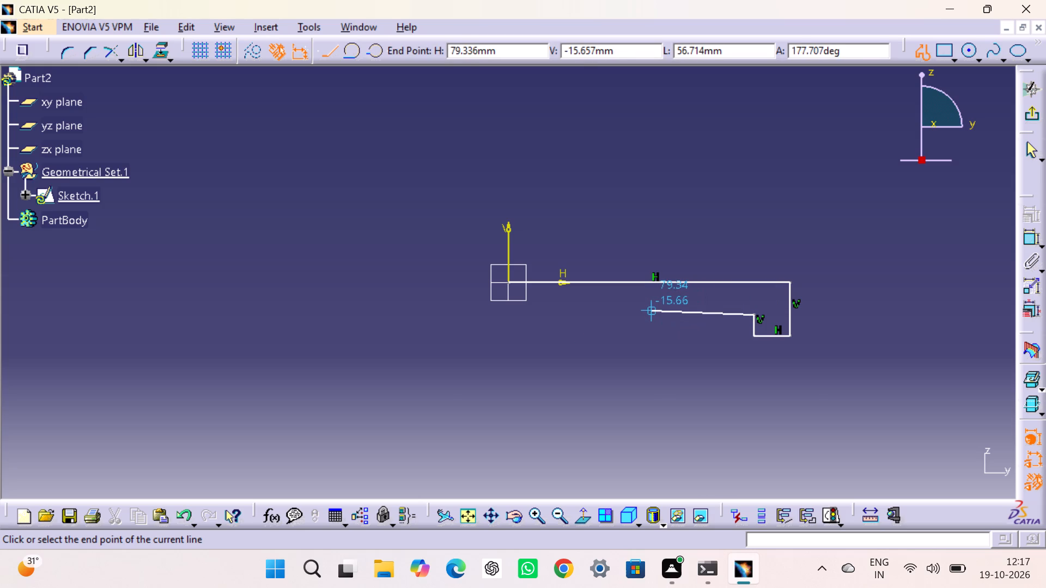
# Continue the underside back to the vertical axis with two notches about 8 mm deep and 5 mm wide, closing the profile at the origin.
pyautogui.click(651, 315)
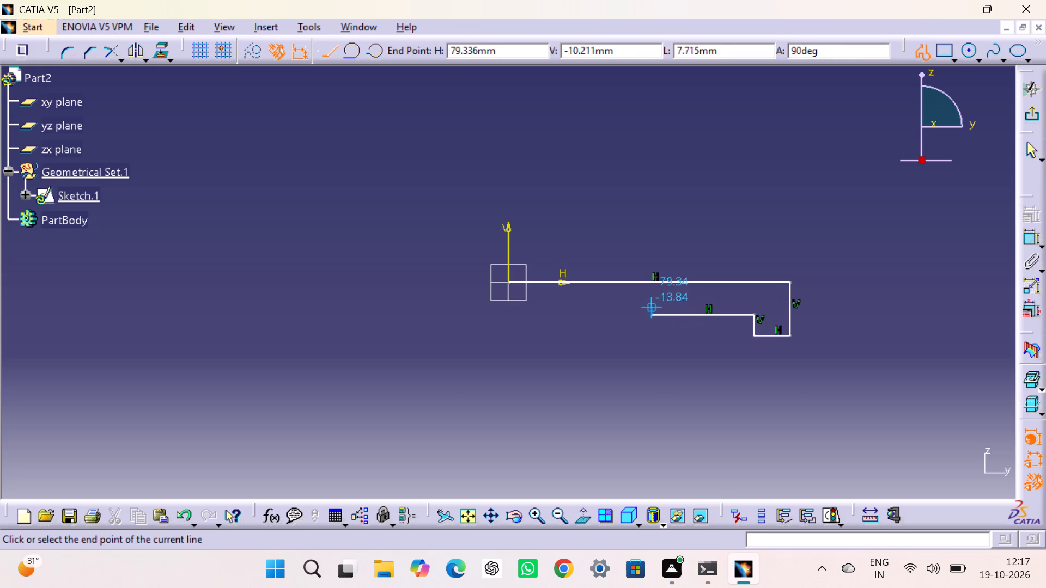
pyautogui.click(649, 300)
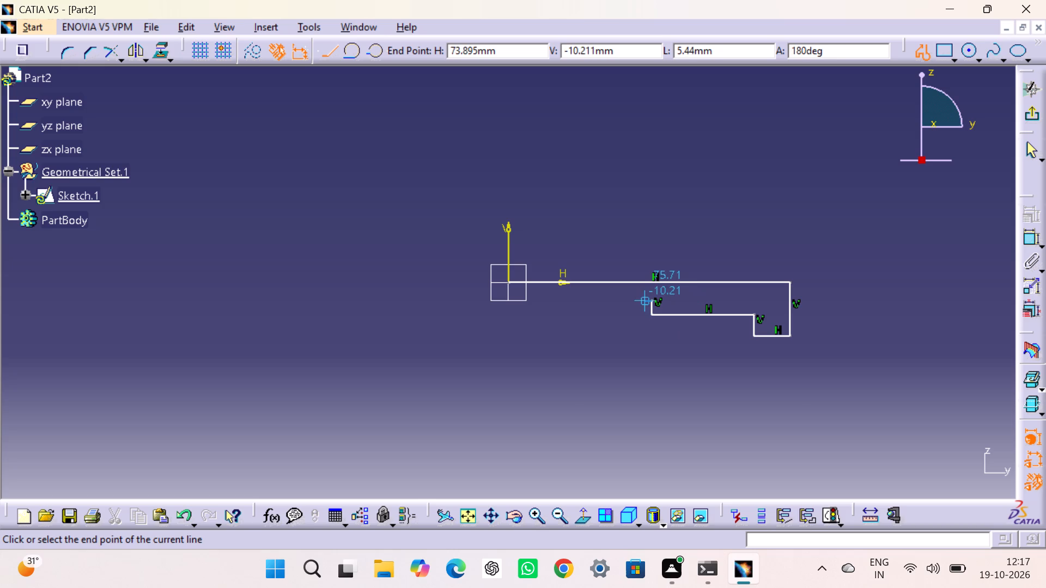
pyautogui.click(641, 302)
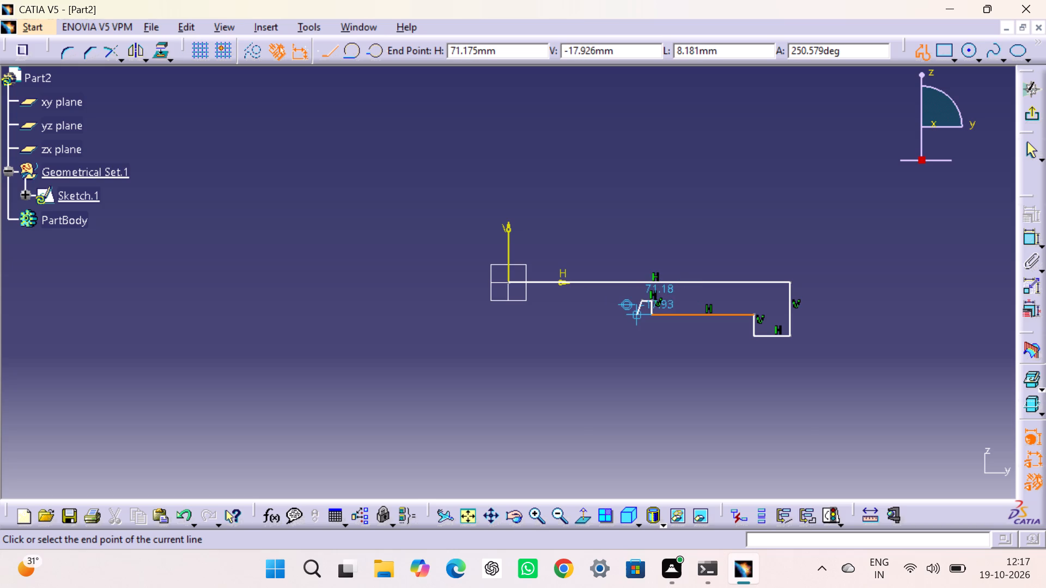
pyautogui.click(641, 314)
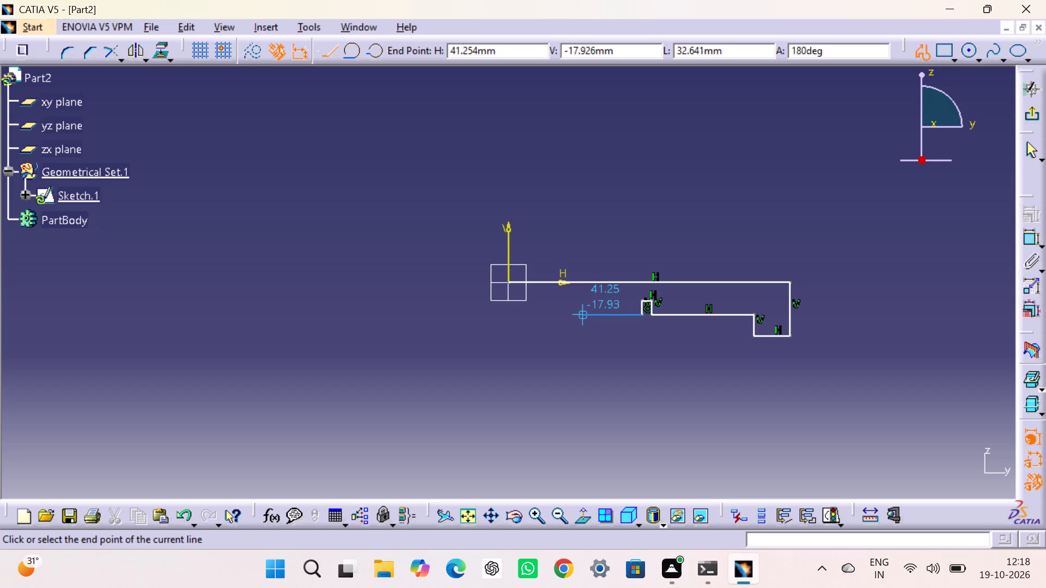
pyautogui.click(585, 313)
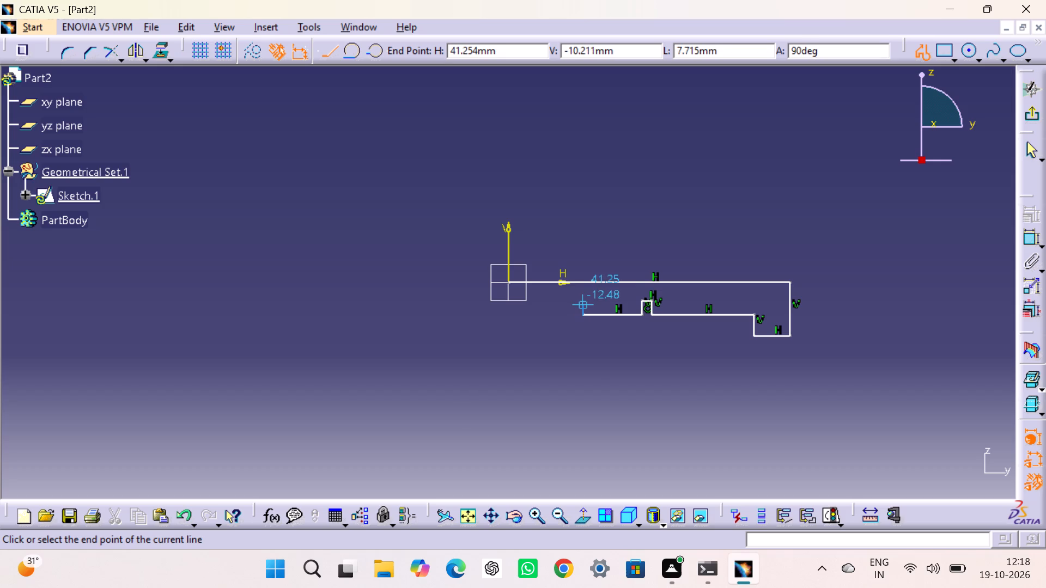
pyautogui.click(585, 298)
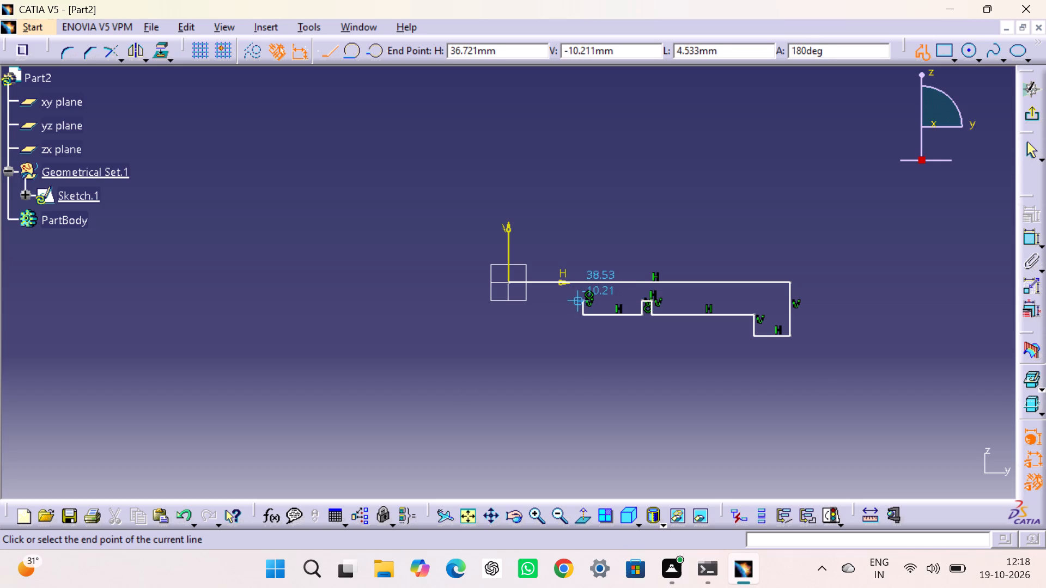
pyautogui.click(572, 298)
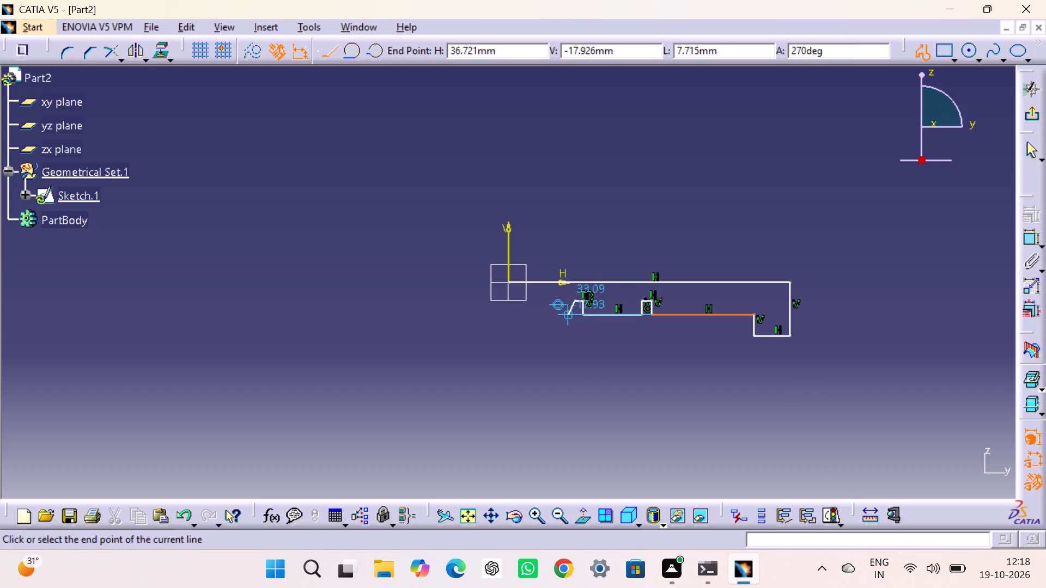
pyautogui.click(571, 311)
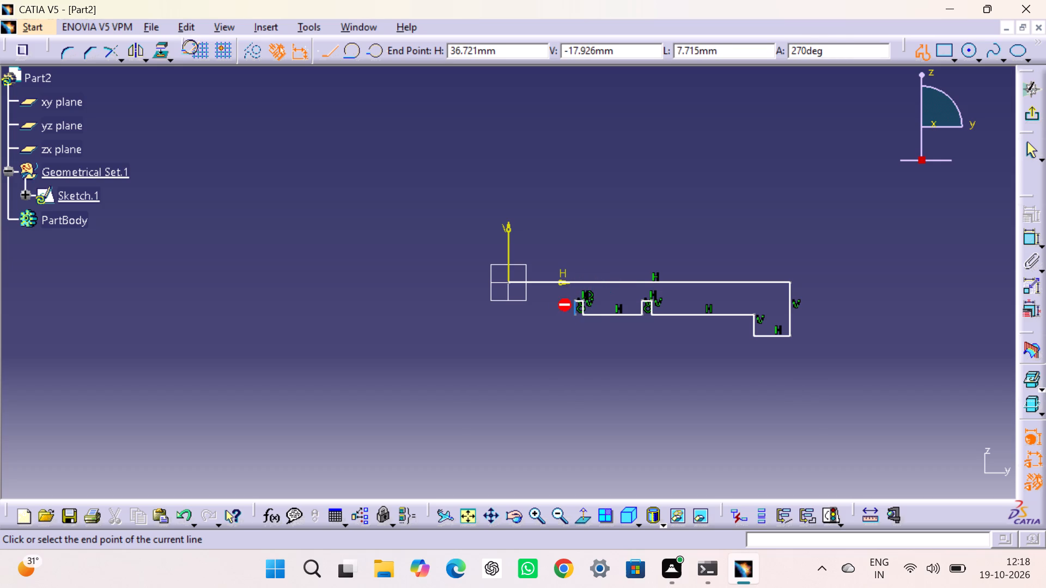
pyautogui.click(506, 315)
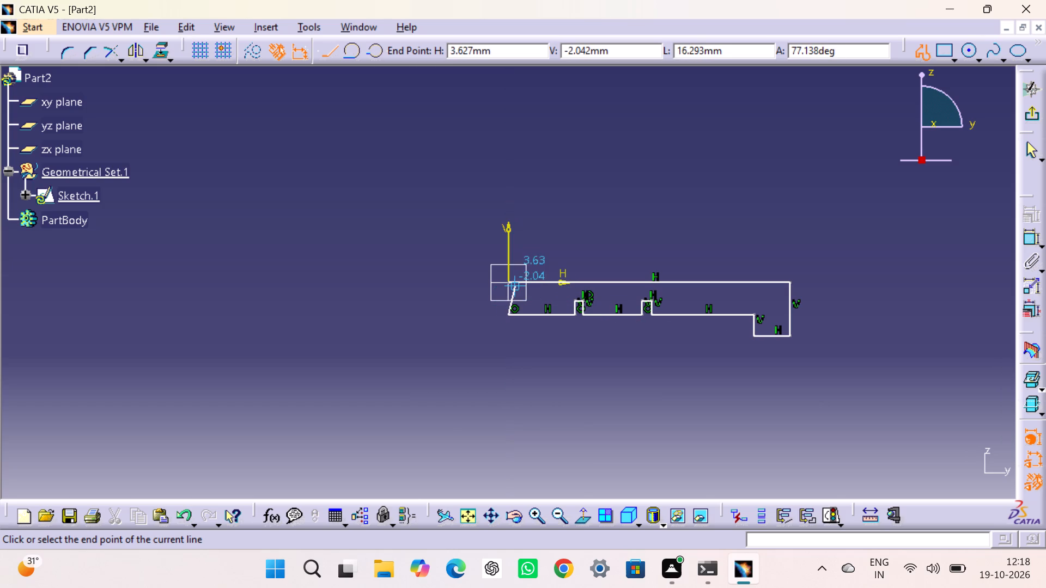
pyautogui.click(508, 283)
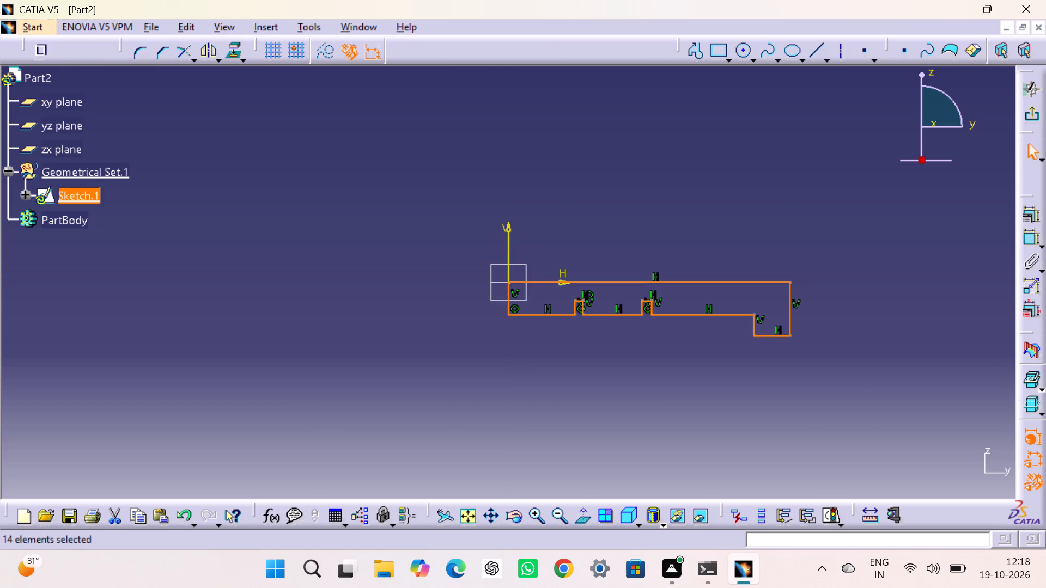
pyautogui.click(387, 311)
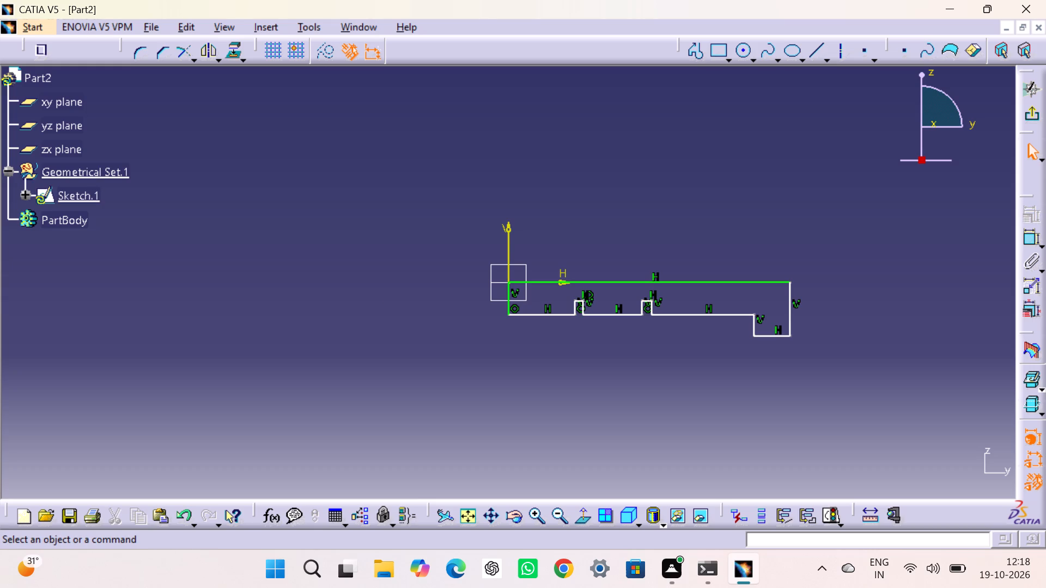
# Dimension the width of the downward step at the profile's far end and set it to 20 mm.
pyautogui.doubleClick(1025, 239)
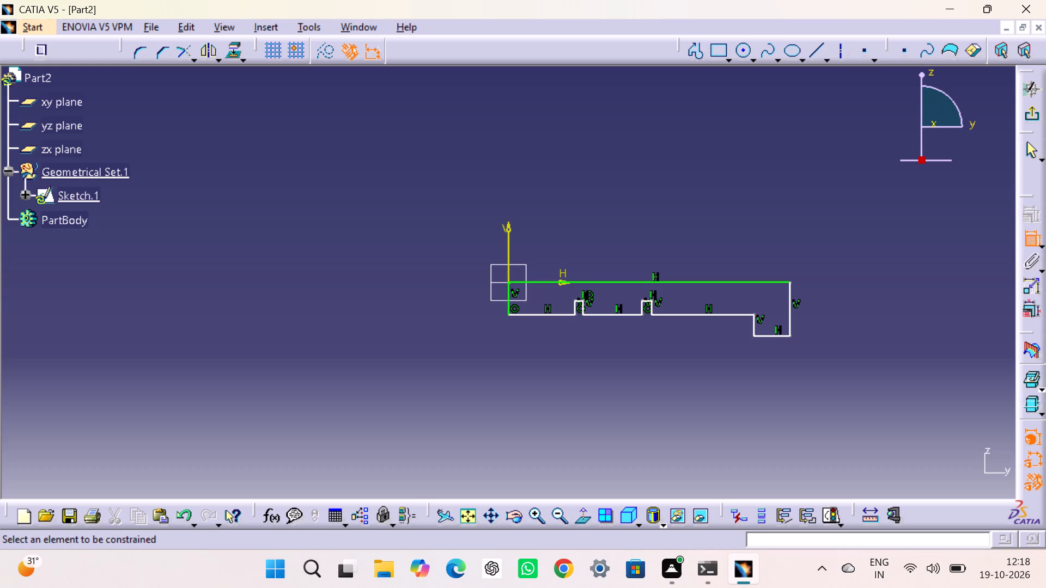
pyautogui.click(754, 324)
pyautogui.click(789, 317)
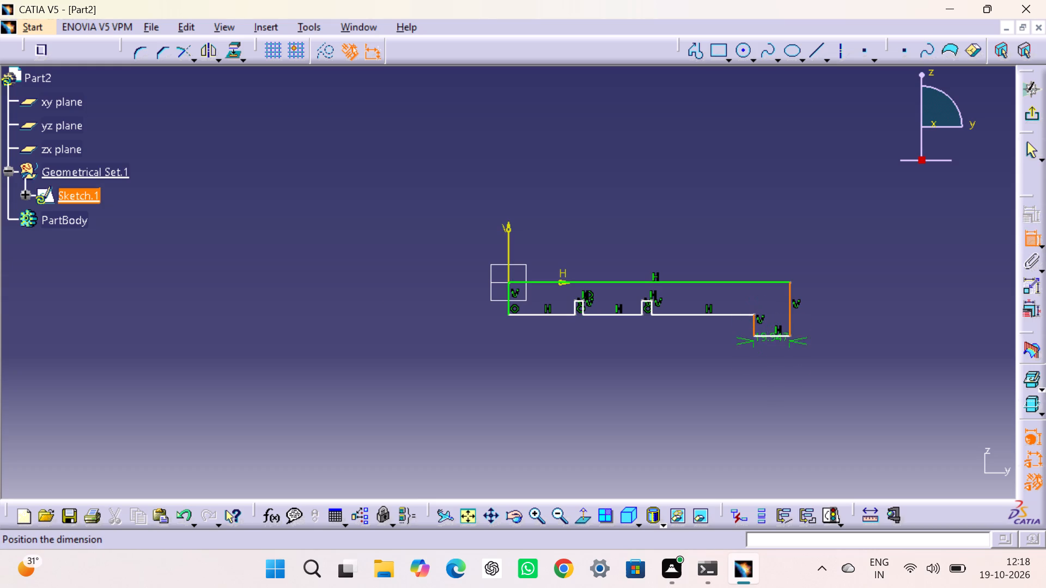
pyautogui.click(770, 403)
pyautogui.doubleClick(768, 397)
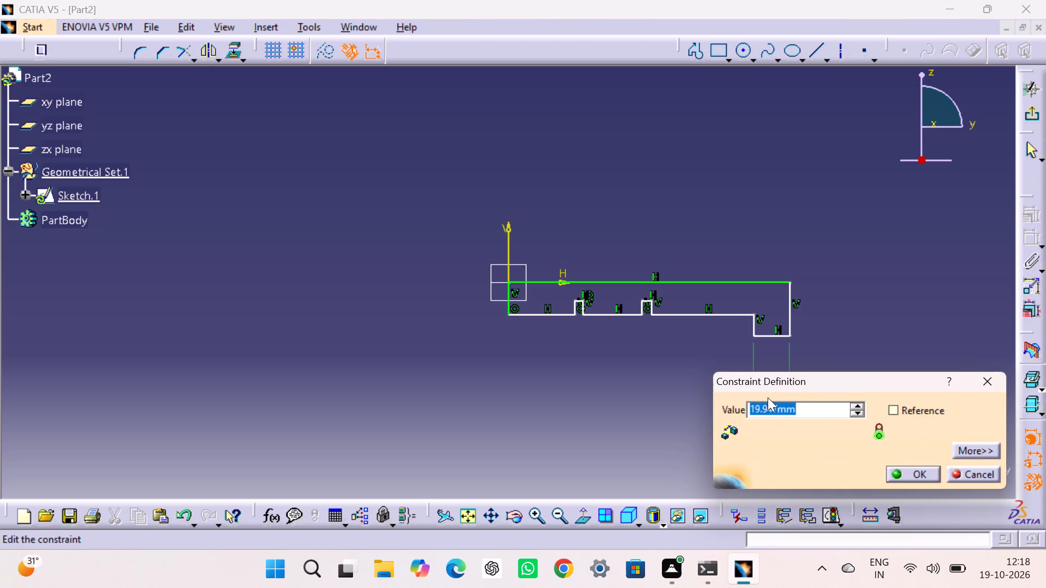
pyautogui.press('2')
pyautogui.press('0')
pyautogui.press('Return')
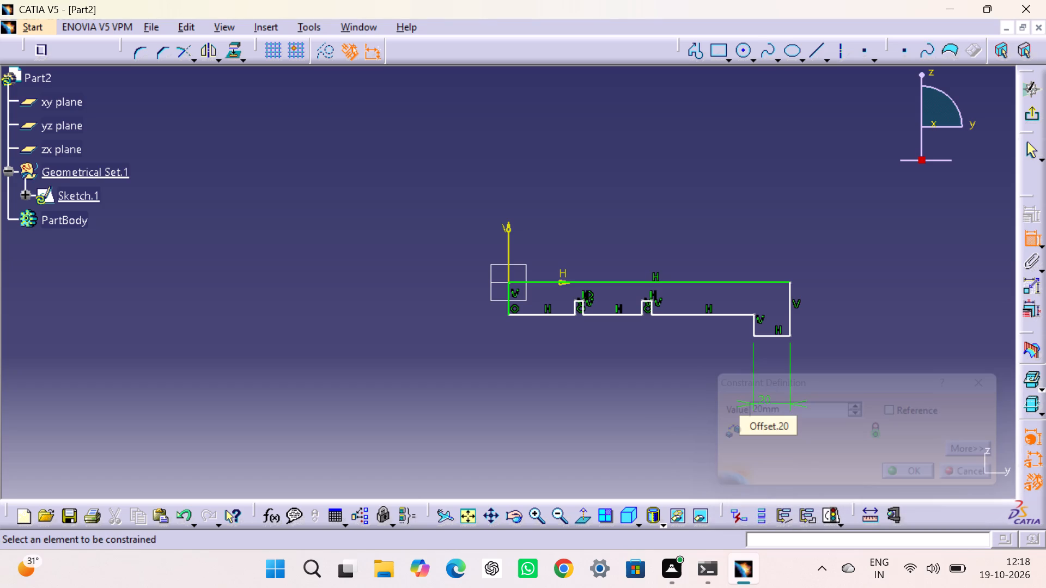
# Dimension the profile's overall length from the vertical axis edge to the far end edge and set it to 155 mm.
pyautogui.click(508, 299)
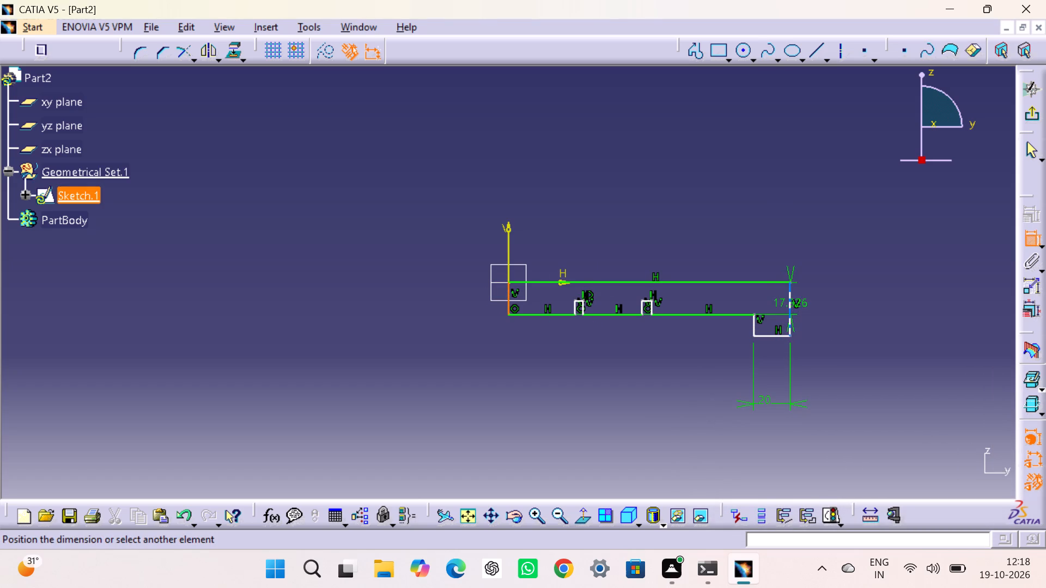
pyautogui.click(790, 307)
pyautogui.click(685, 250)
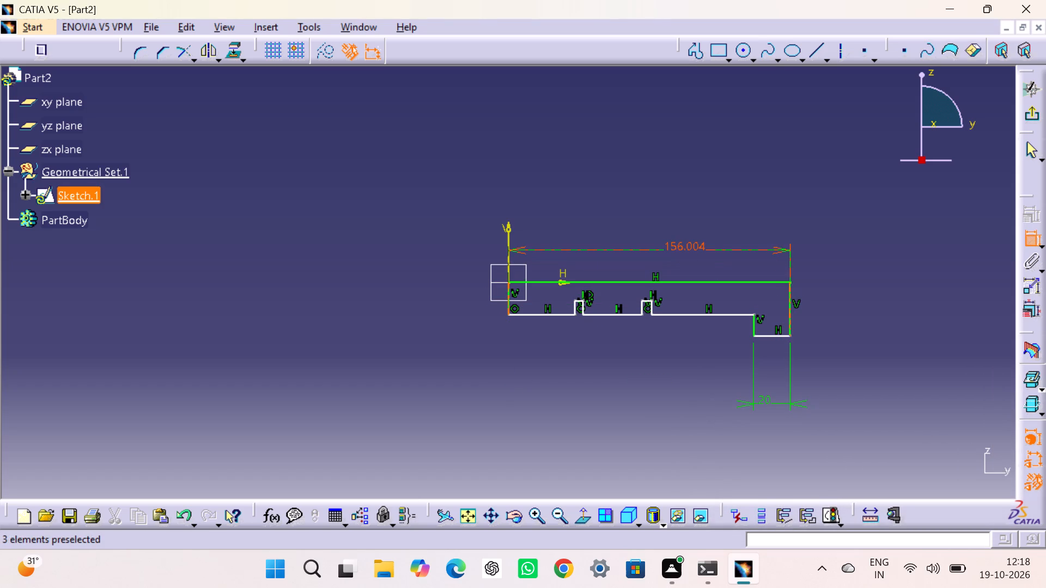
pyautogui.doubleClick(685, 244)
pyautogui.press('1')
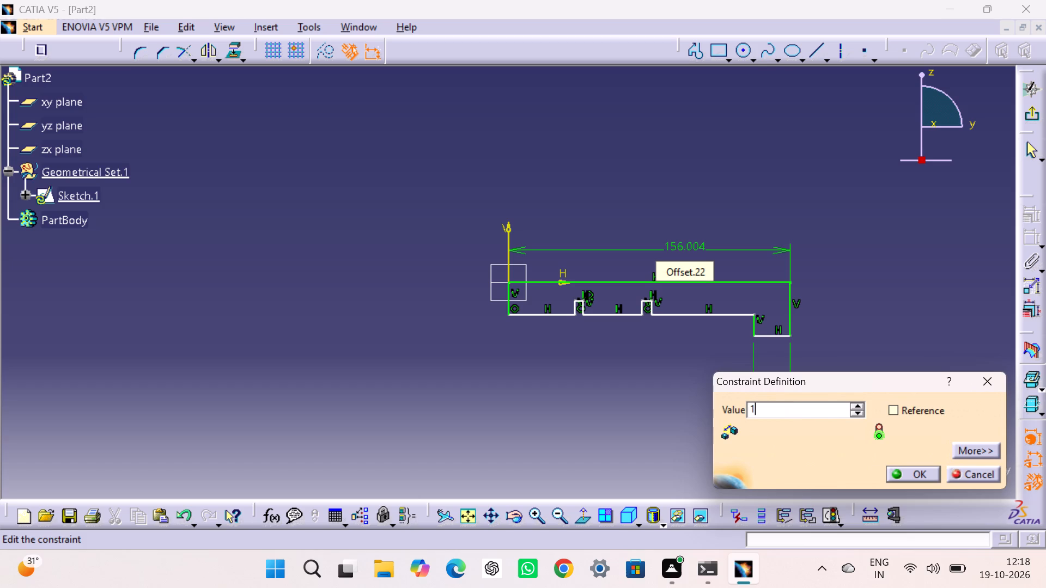
pyautogui.write('55')
pyautogui.press('Return')
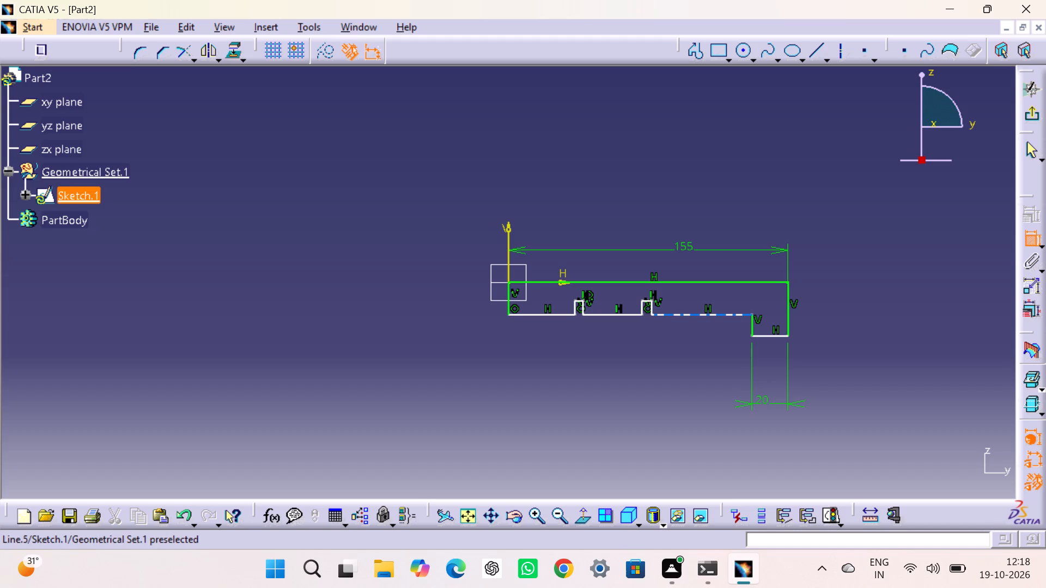
# Dimension the distance between the end step's inner edge and the facing side of the nearest notch, and set it to 51.54 mm.
pyautogui.click(650, 305)
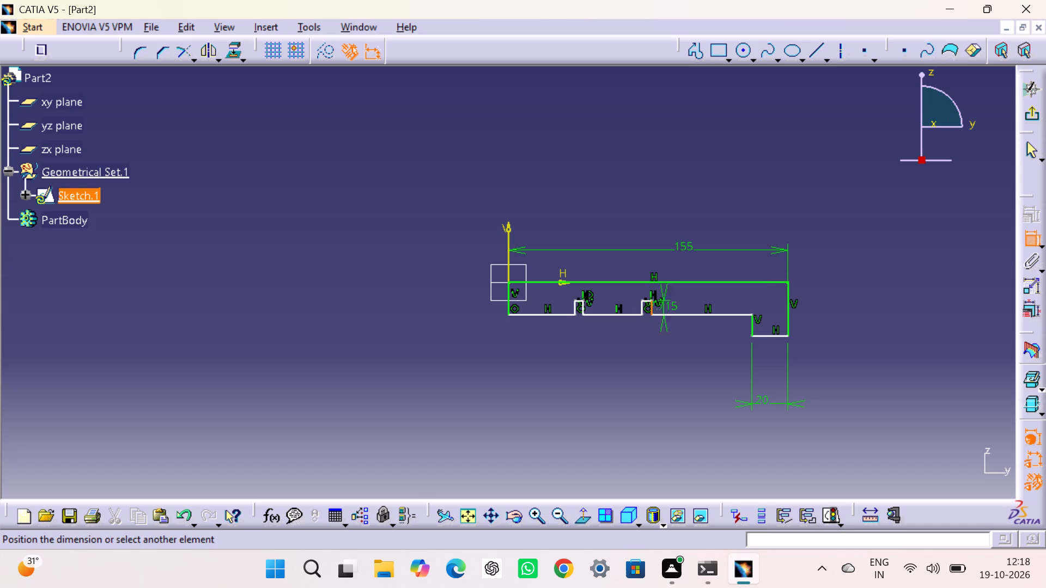
pyautogui.click(751, 327)
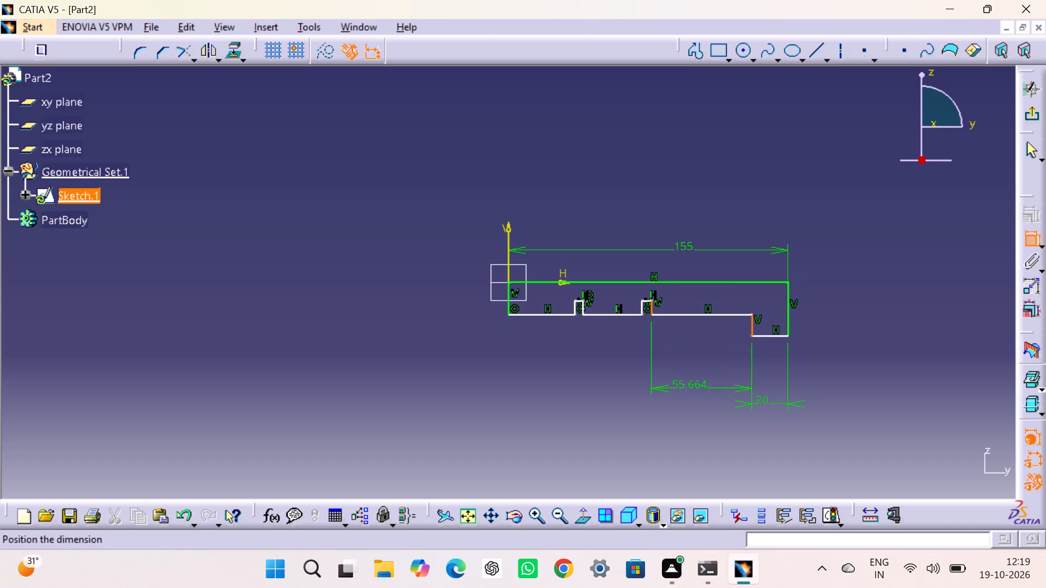
pyautogui.click(694, 404)
pyautogui.doubleClick(696, 397)
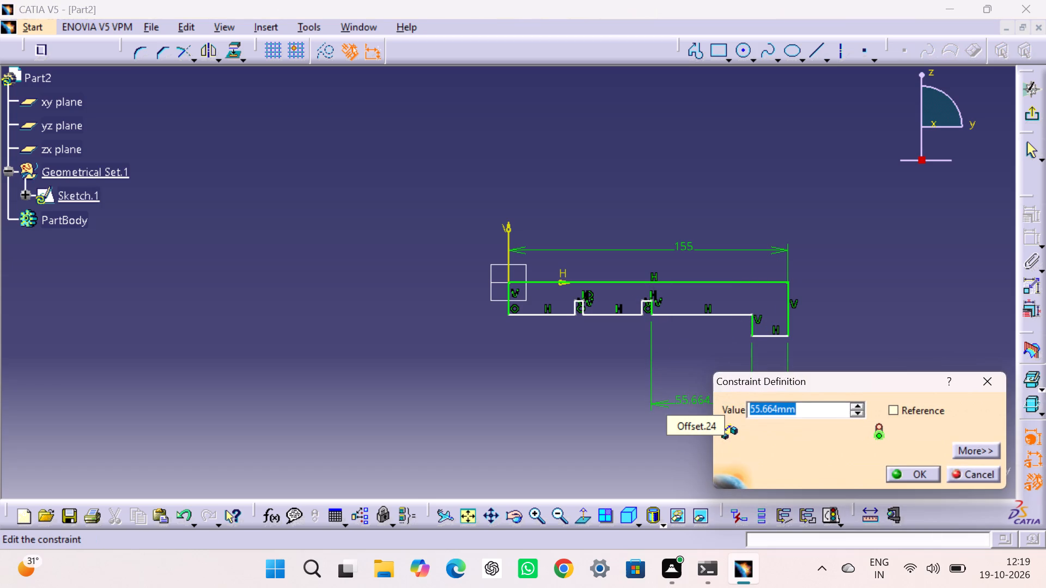
pyautogui.write('51')
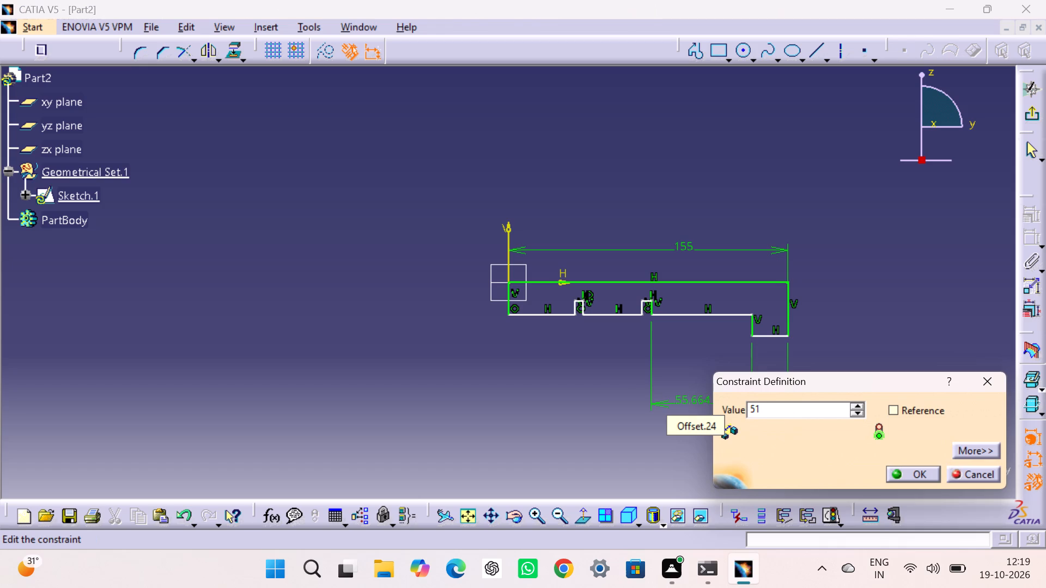
pyautogui.press('.')
pyautogui.write('54')
pyautogui.press('Return')
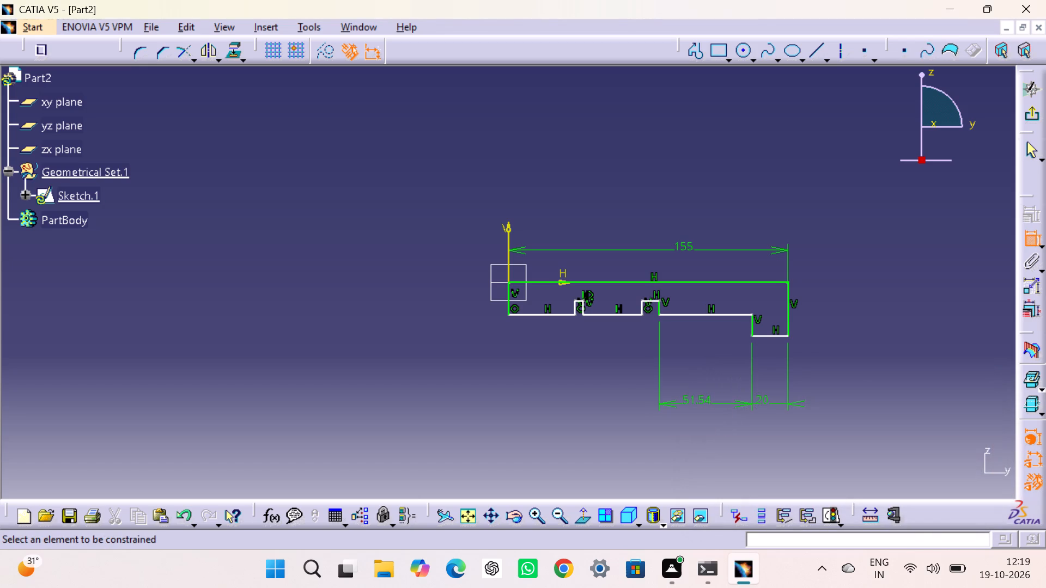
# Dimension the width of the notch nearest the end step and set it to 2 mm.
pyautogui.click(650, 300)
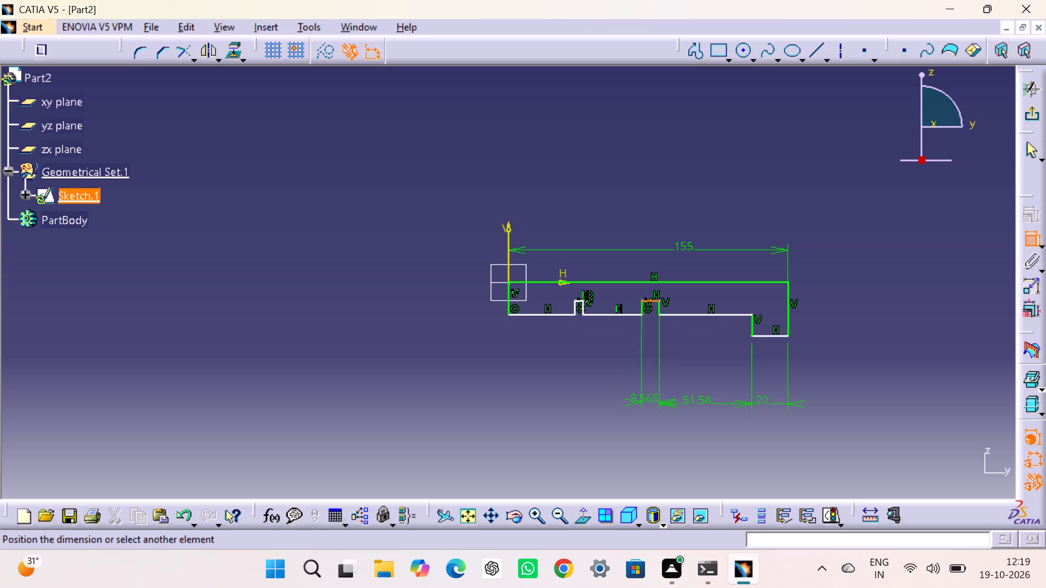
pyautogui.click(647, 403)
pyautogui.doubleClick(647, 399)
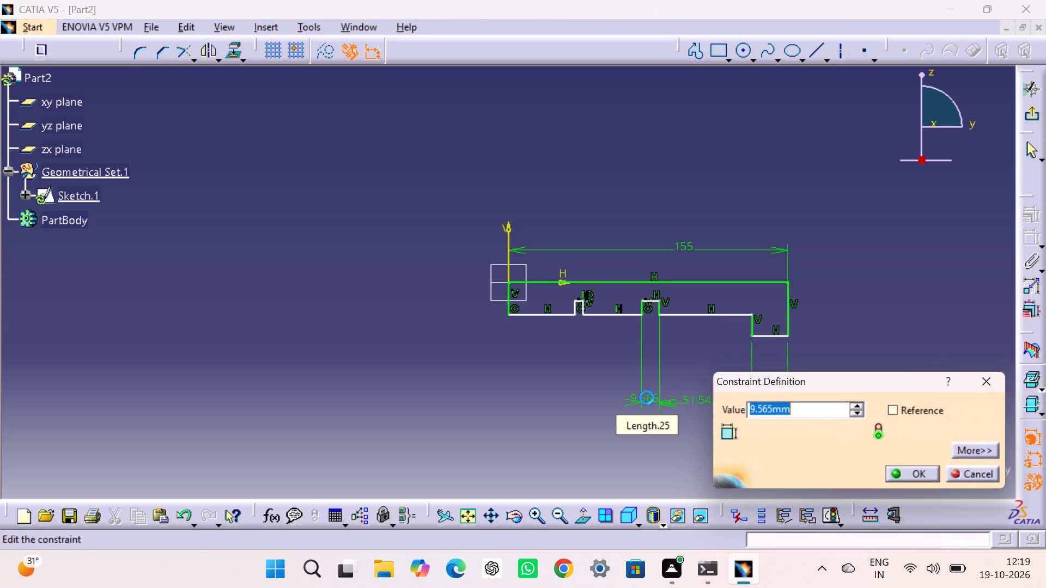
pyautogui.press('2')
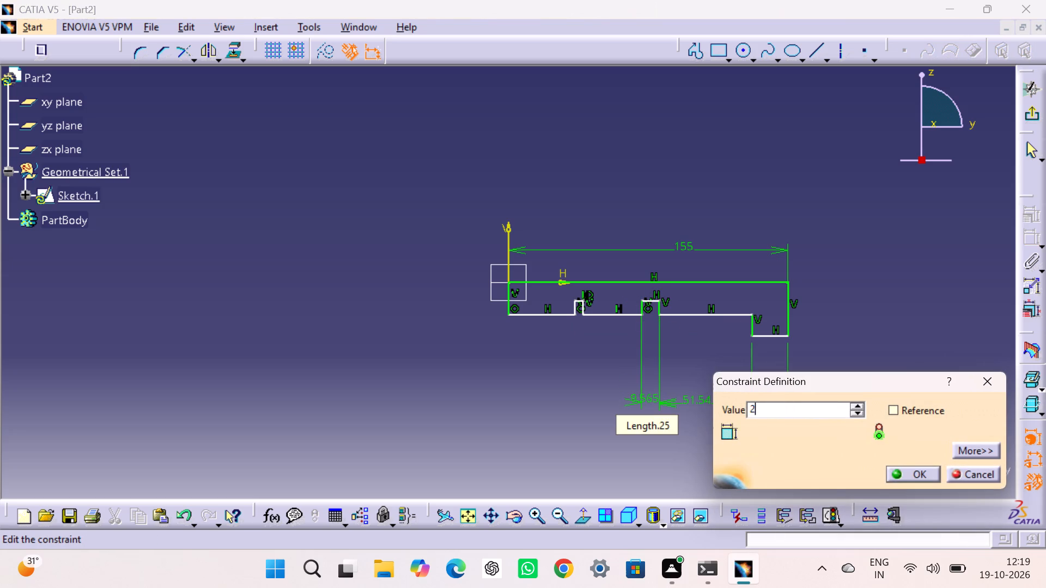
pyautogui.press('Return')
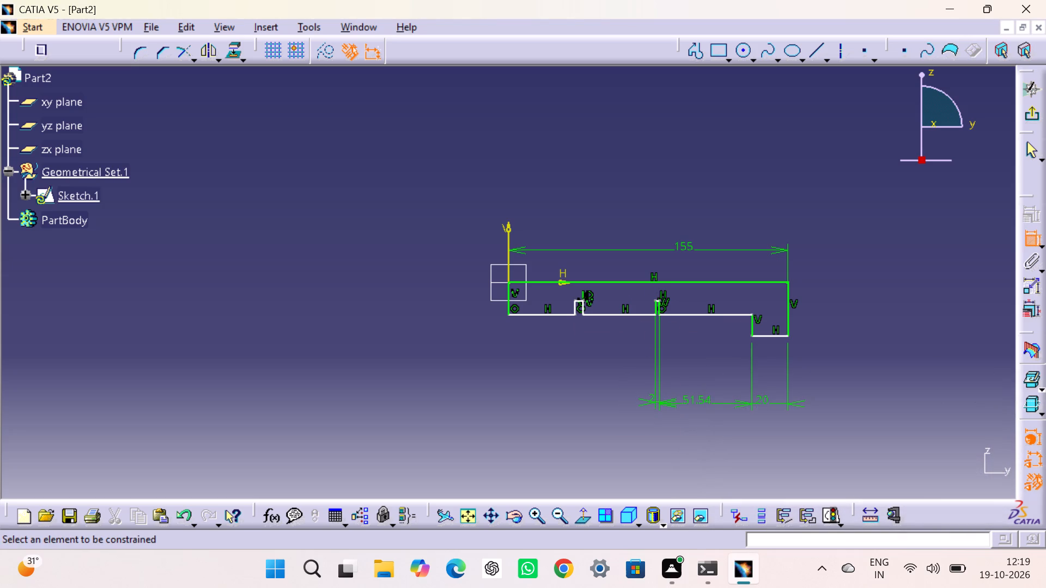
# Dimension the width of the notch nearer the origin and set it to 2 mm.
pyautogui.click(580, 299)
pyautogui.click(574, 298)
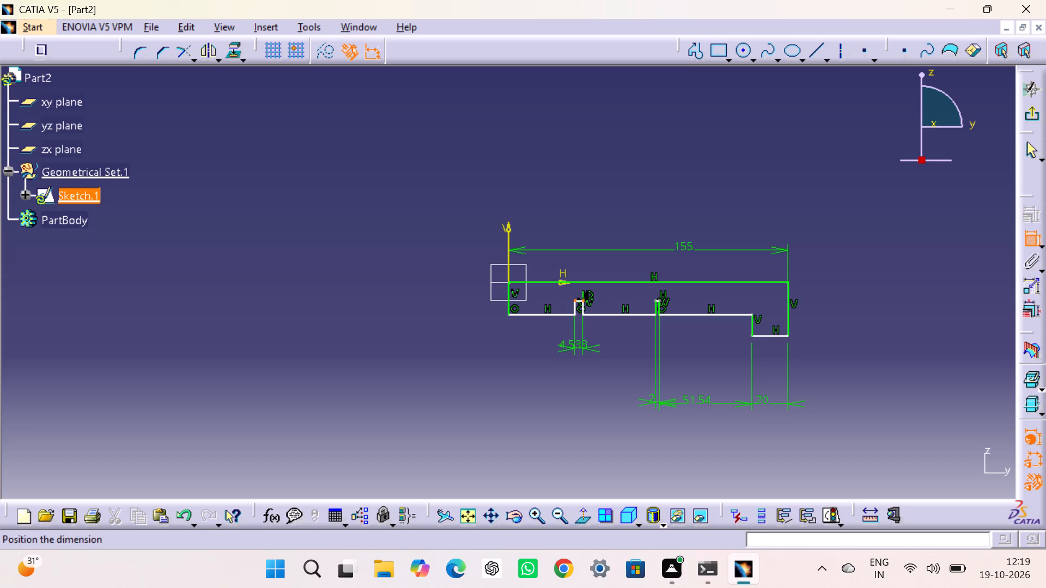
pyautogui.click(568, 382)
pyautogui.doubleClick(565, 377)
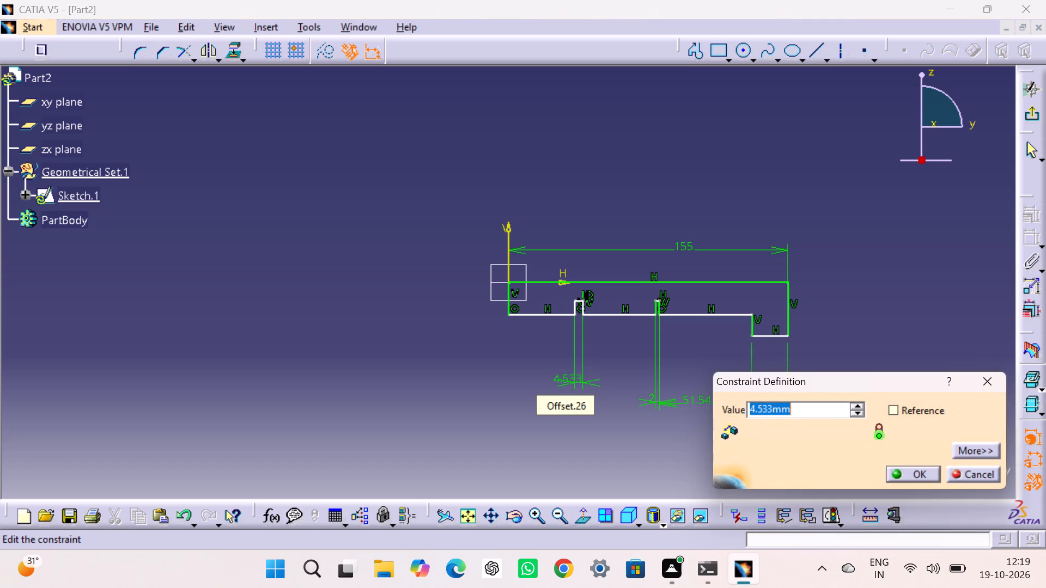
pyautogui.press('2')
pyautogui.press('Return')
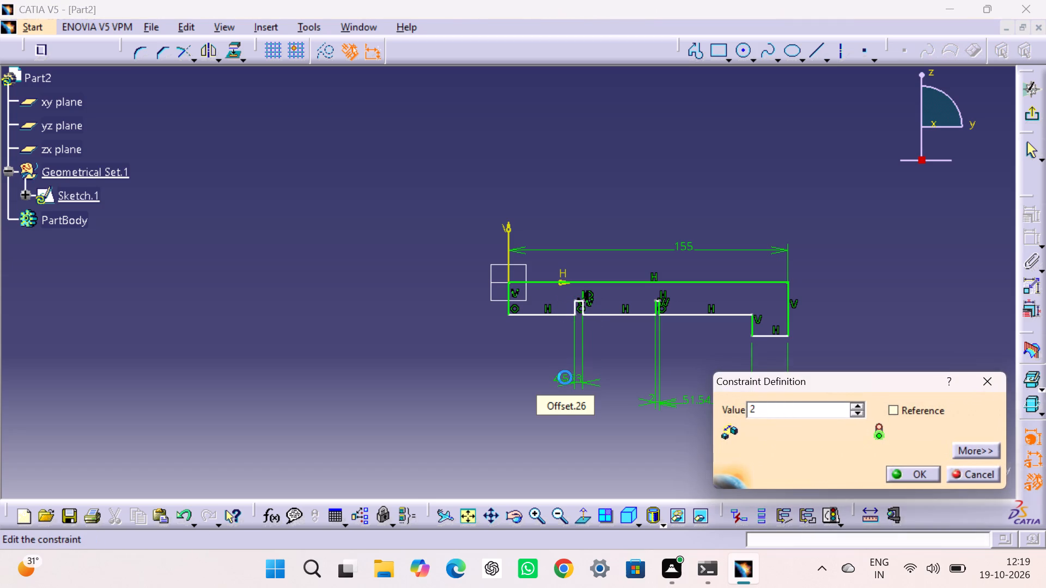
# Dimension the underside segment between the two notches and set its length to 20 mm.
pyautogui.click(625, 312)
pyautogui.click(606, 397)
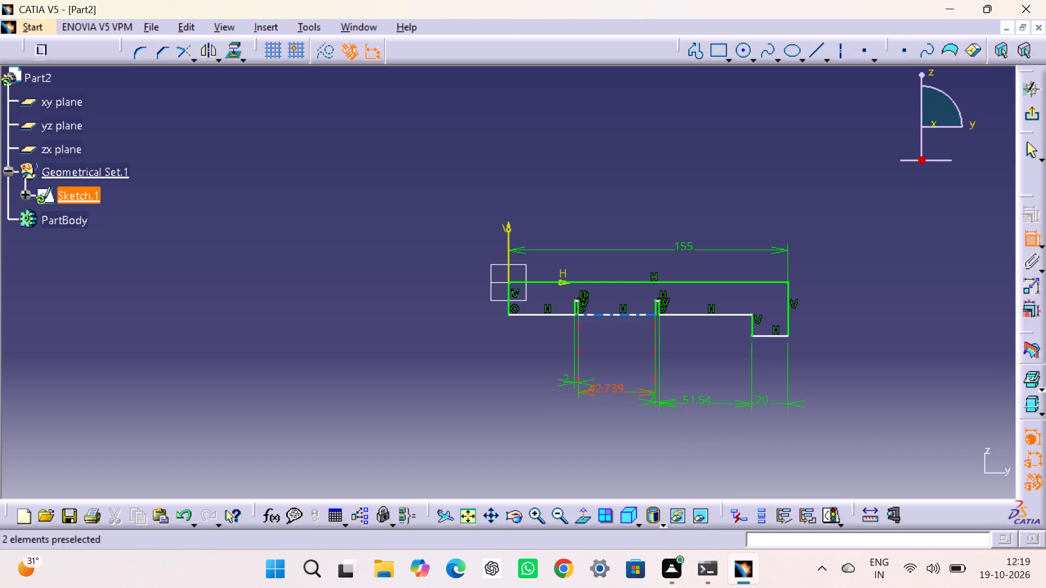
pyautogui.doubleClick(610, 385)
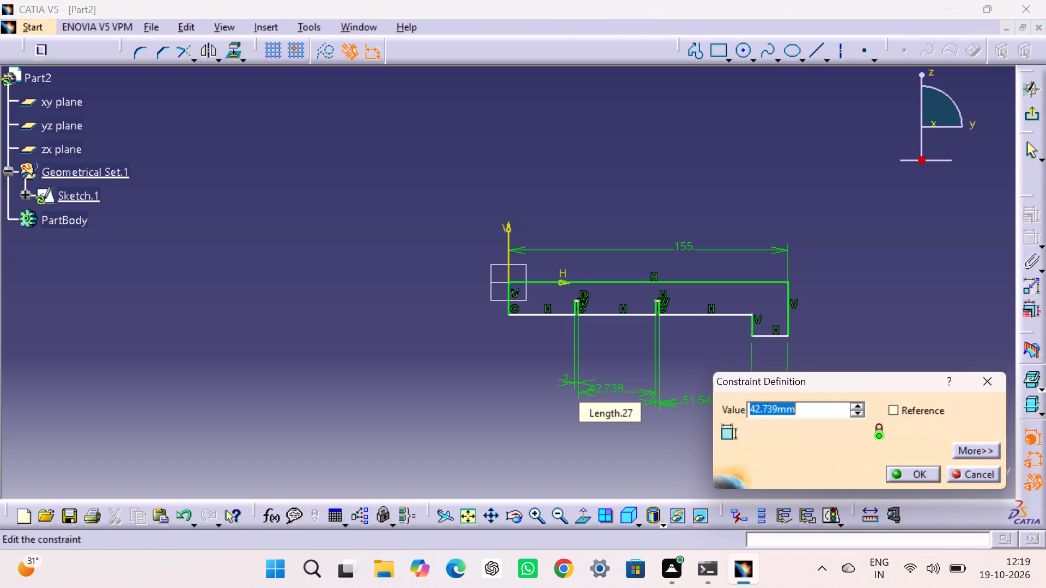
pyautogui.write('20')
pyautogui.press('Return')
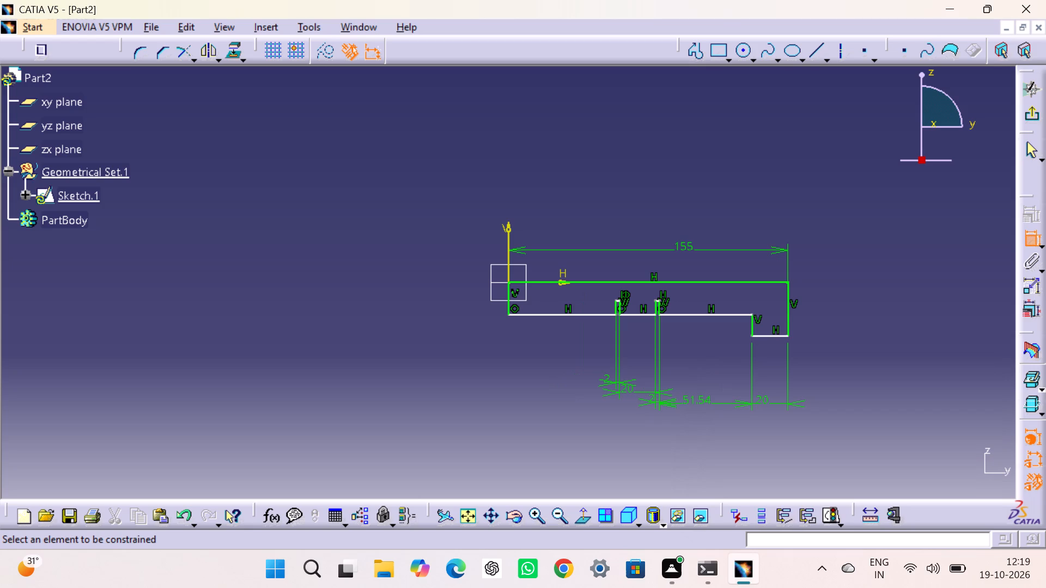
# Dimension the bar's thickness between the top edge and the underside near the origin, and set it to 9 mm.
pyautogui.click(549, 311)
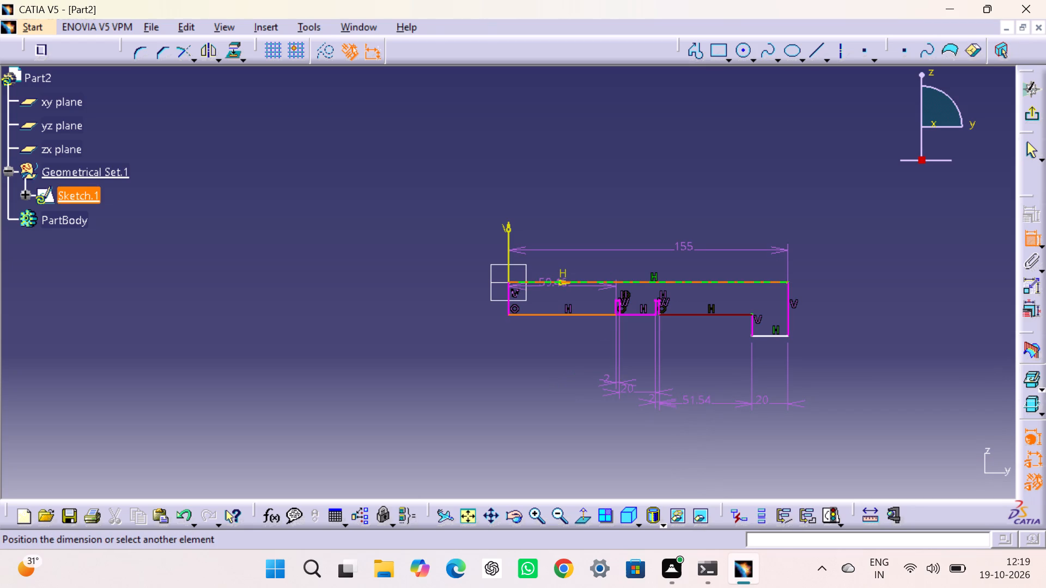
pyautogui.click(555, 281)
pyautogui.click(460, 298)
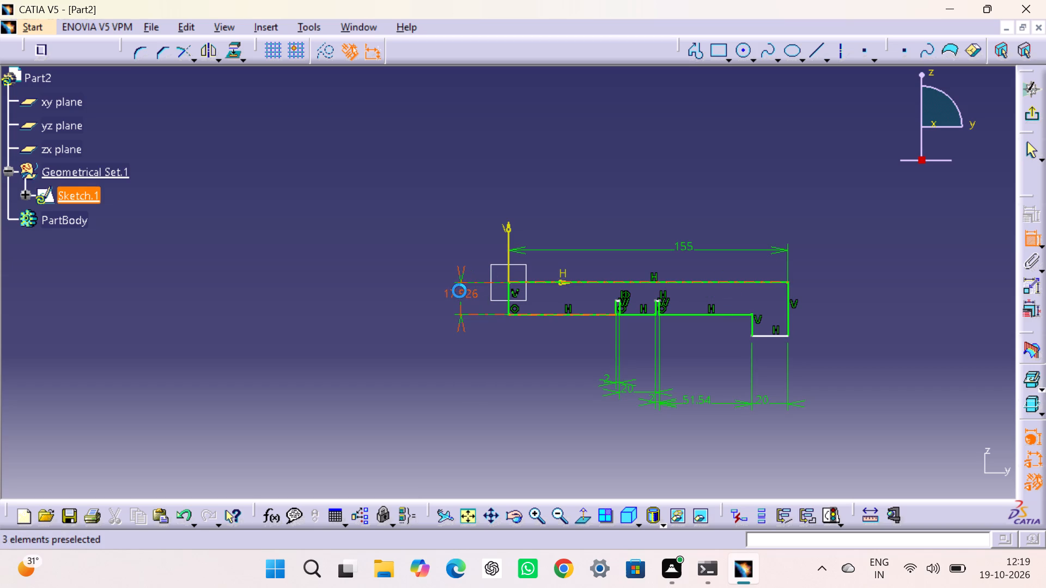
pyautogui.click(457, 293)
pyautogui.click(457, 293)
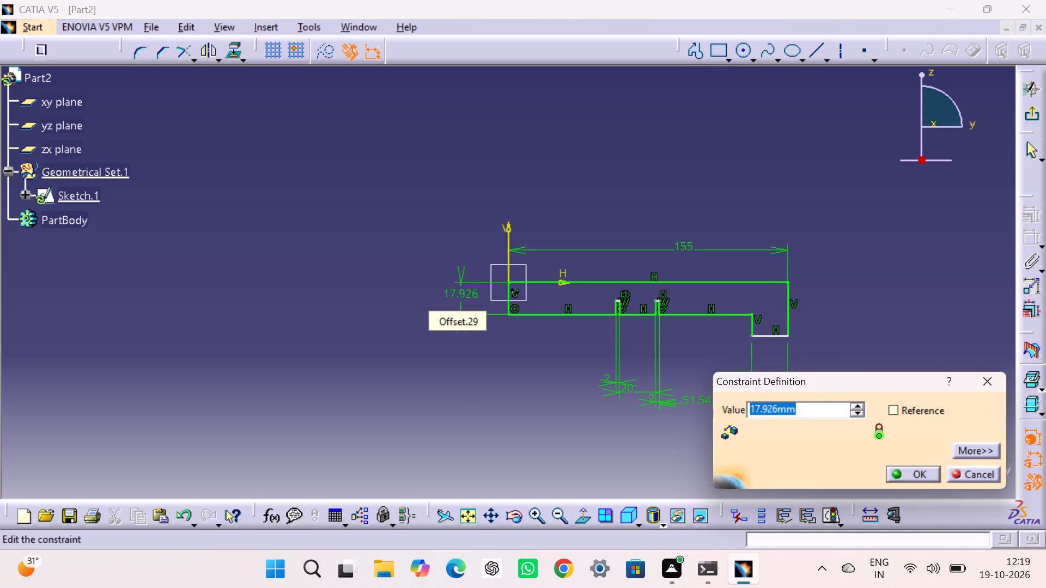
pyautogui.press('9')
pyautogui.press('Return')
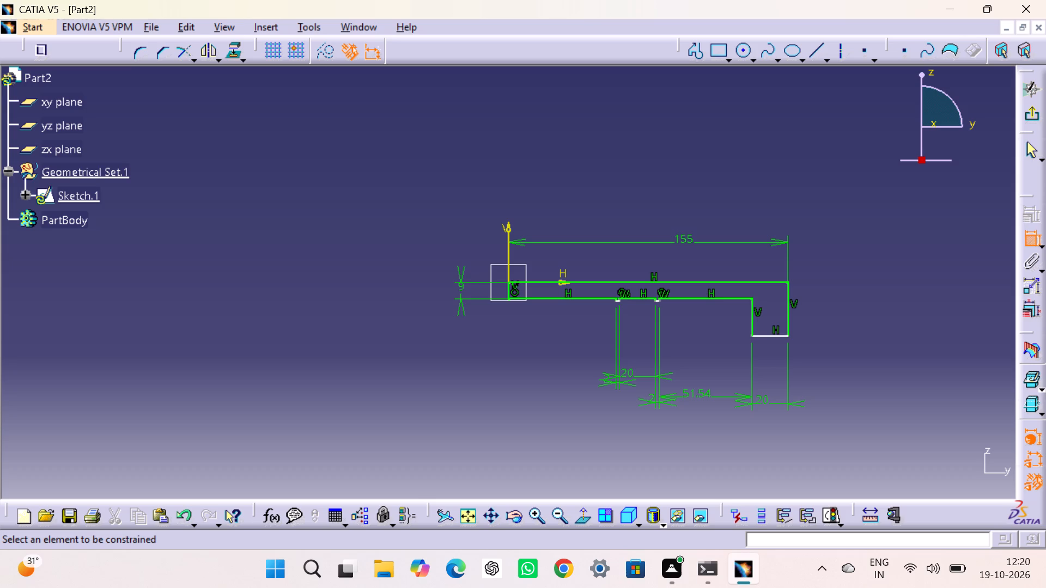
# Dimension the overall height at the end step, from the top edge to its bottom edge, and set it to 16 mm.
pyautogui.click(761, 281)
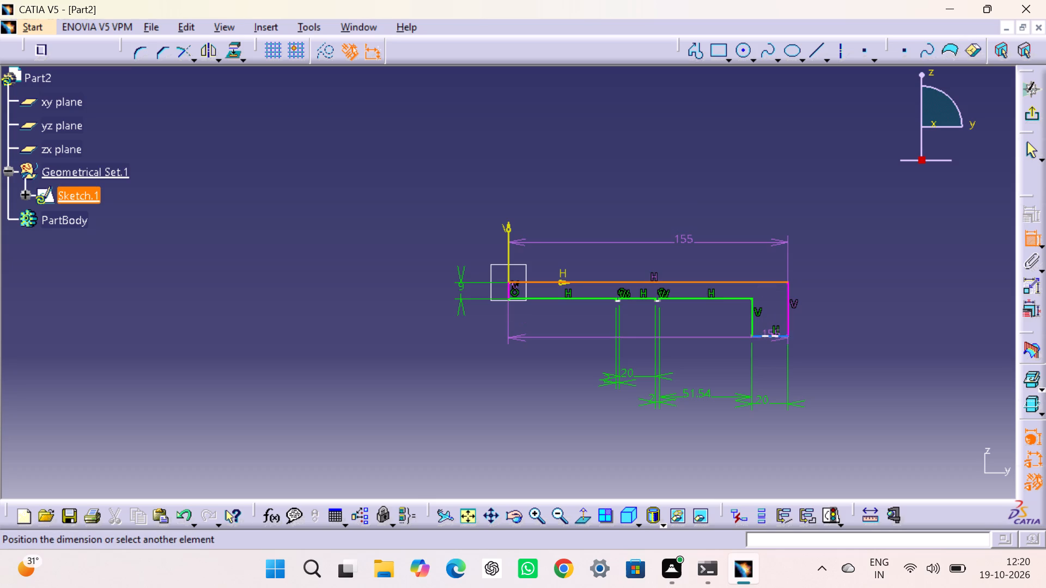
pyautogui.click(757, 336)
pyautogui.click(822, 314)
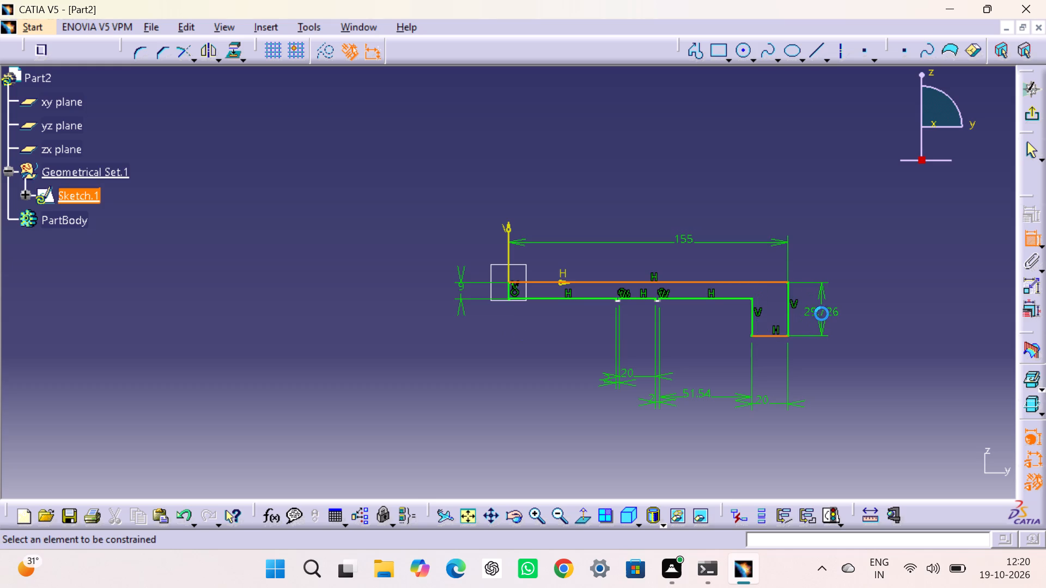
pyautogui.doubleClick(823, 309)
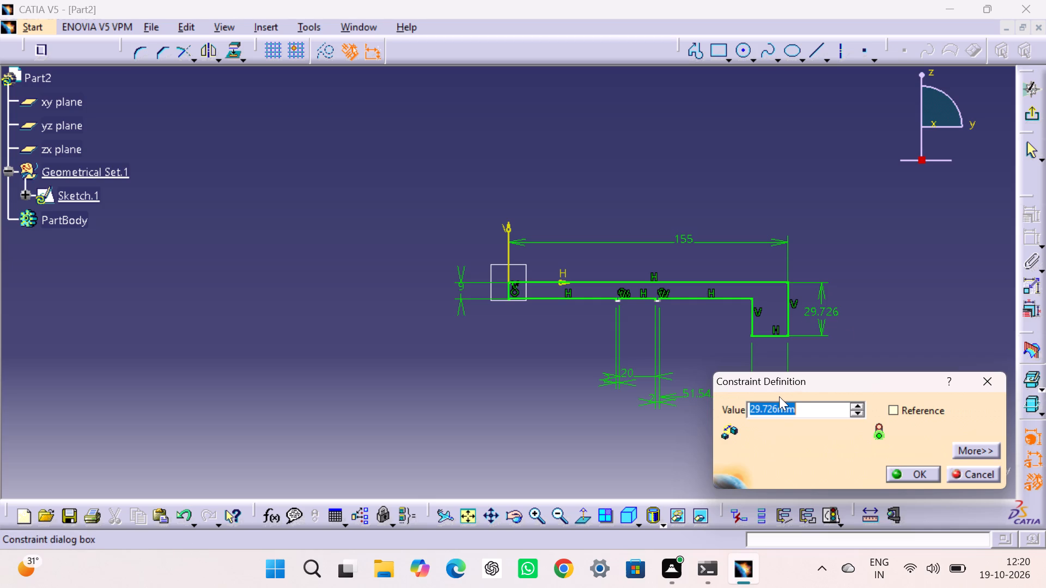
pyautogui.write('16')
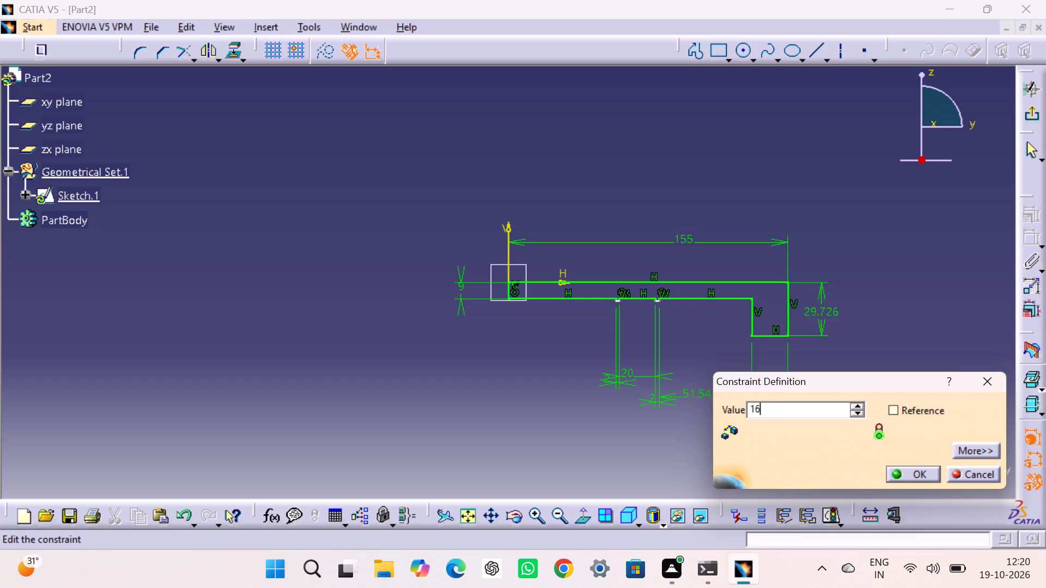
pyautogui.press('Return')
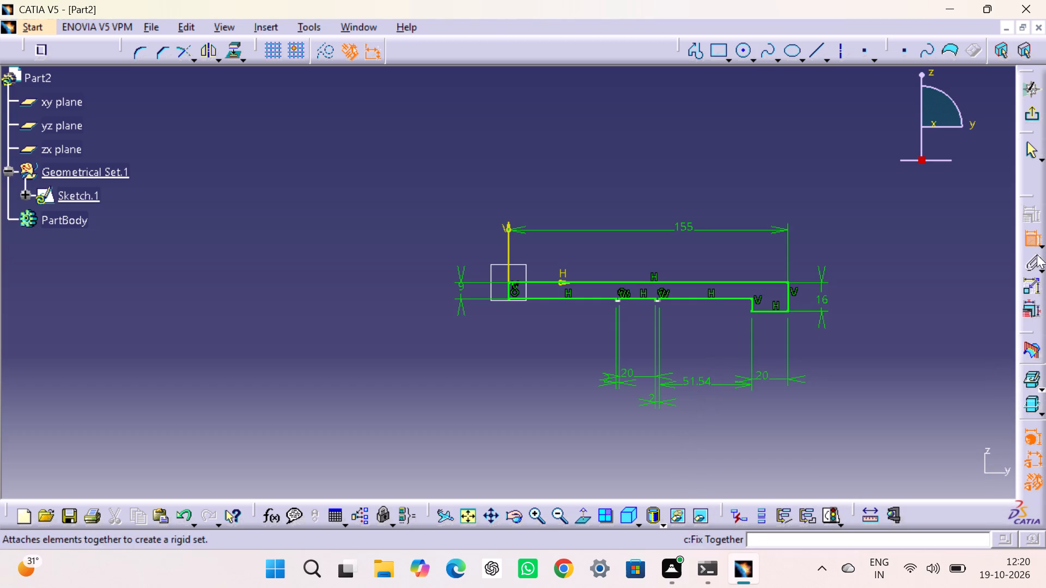
pyautogui.click(1030, 238)
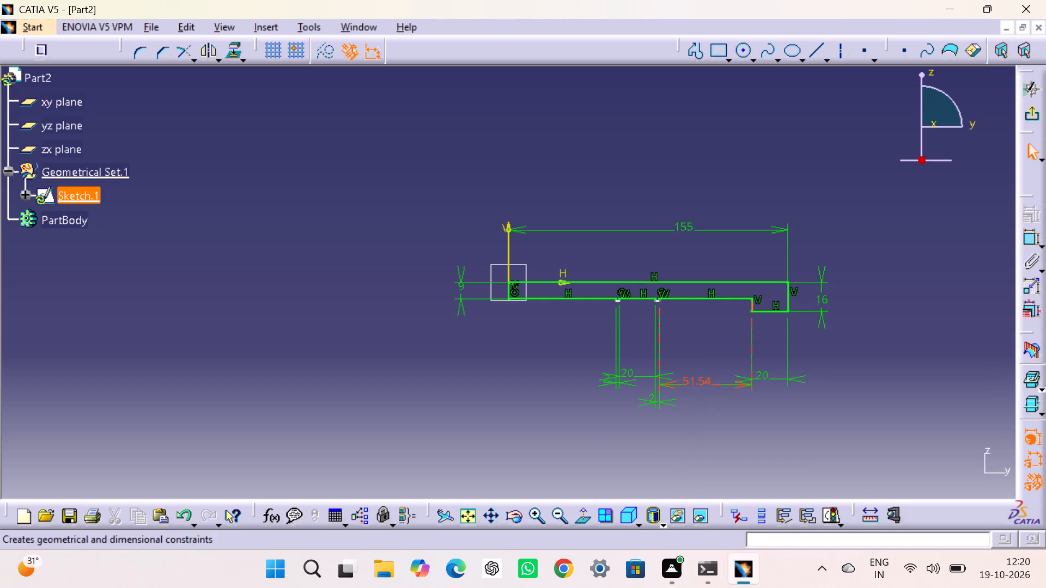
# Move the end-step, notch-width and underside segment dimensions up close beneath the profile so they sit tidily near the underside.
pyautogui.moveTo(712, 381); pyautogui.dragTo(712, 318)
pyautogui.moveTo(770, 378); pyautogui.dragTo(771, 367)
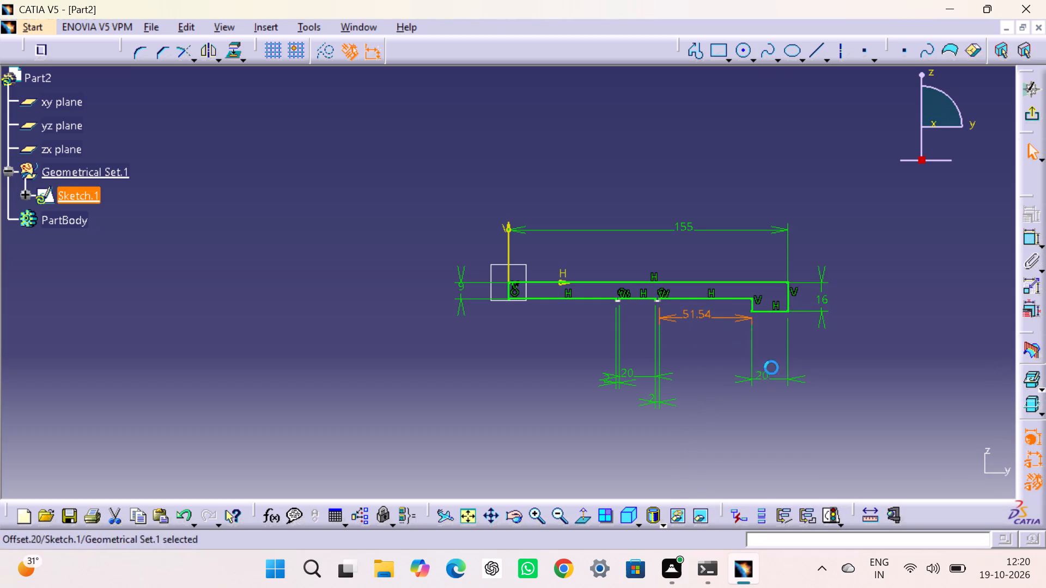
pyautogui.moveTo(771, 367); pyautogui.dragTo(779, 326)
pyautogui.moveTo(656, 399); pyautogui.dragTo(662, 337)
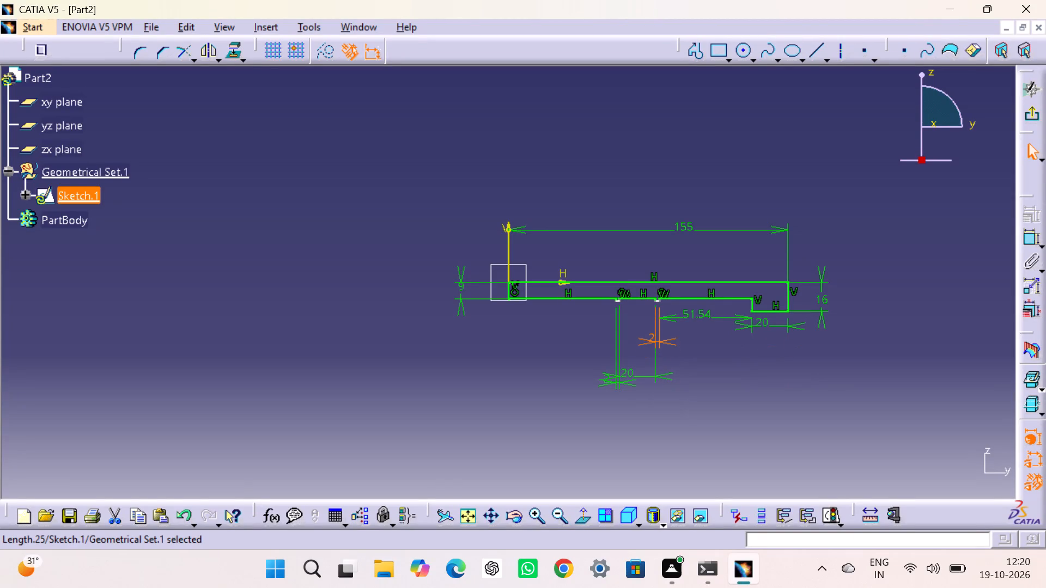
pyautogui.moveTo(662, 337); pyautogui.dragTo(663, 318)
pyautogui.moveTo(628, 373); pyautogui.dragTo(633, 350)
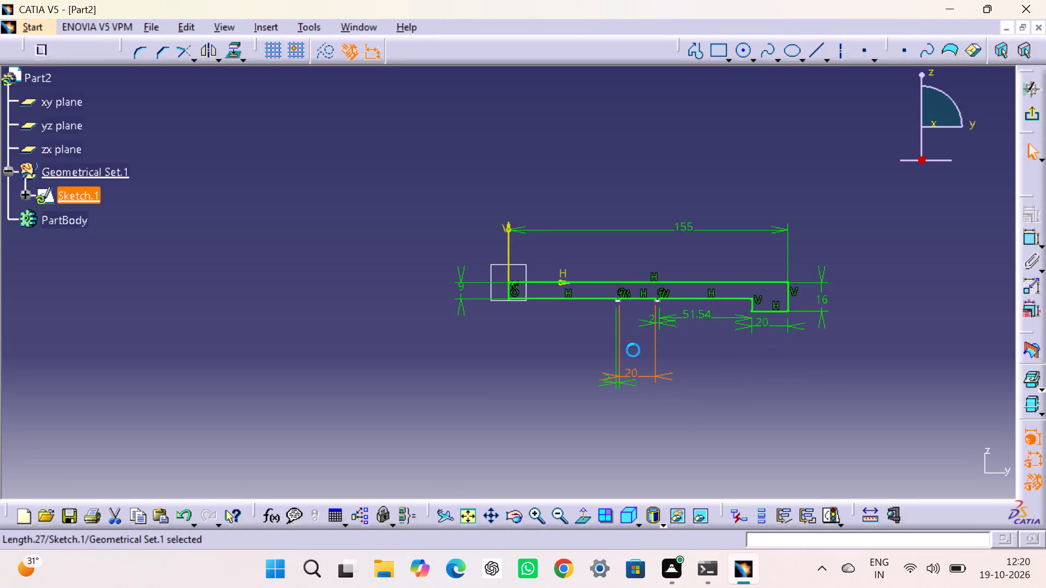
pyautogui.moveTo(633, 350); pyautogui.dragTo(637, 328)
pyautogui.moveTo(652, 378); pyautogui.dragTo(652, 349)
pyautogui.moveTo(652, 349); pyautogui.dragTo(653, 332)
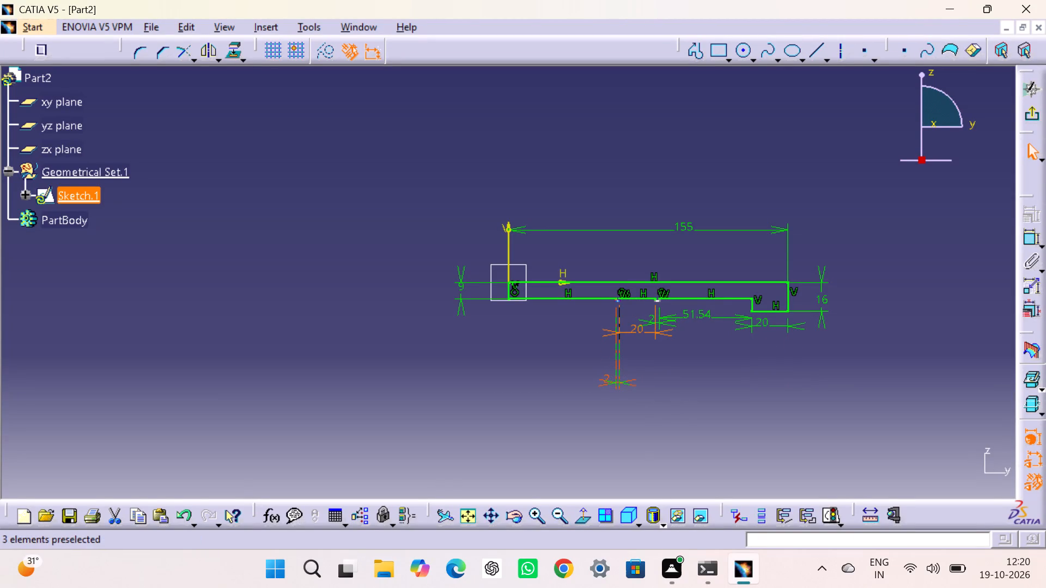
pyautogui.moveTo(631, 379); pyautogui.dragTo(636, 325)
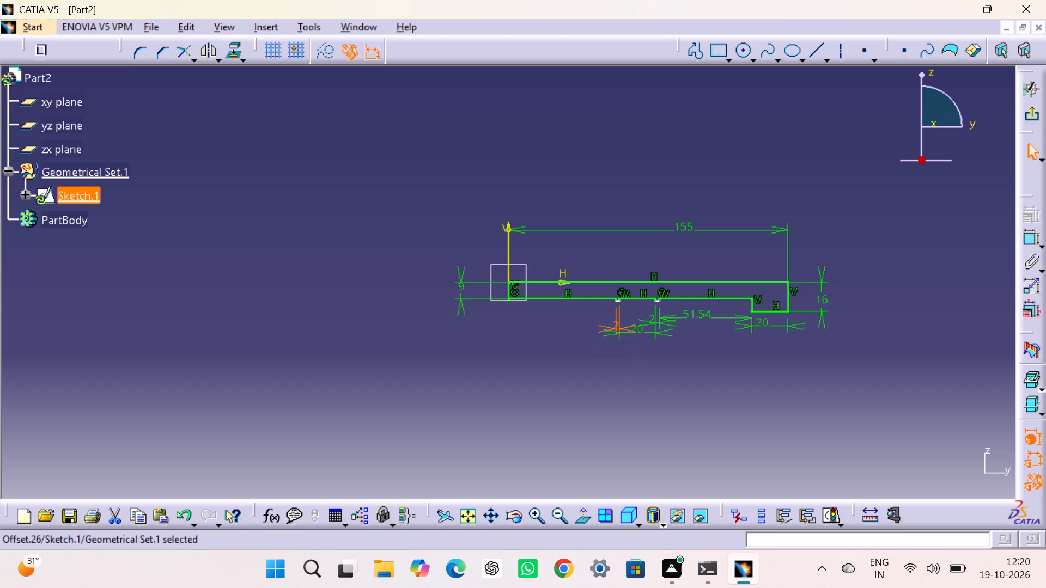
# Bring the 155 mm length, 9 mm thickness and 16 mm overall height dimensions closer to the profile's edges.
pyautogui.moveTo(823, 310); pyautogui.dragTo(809, 306)
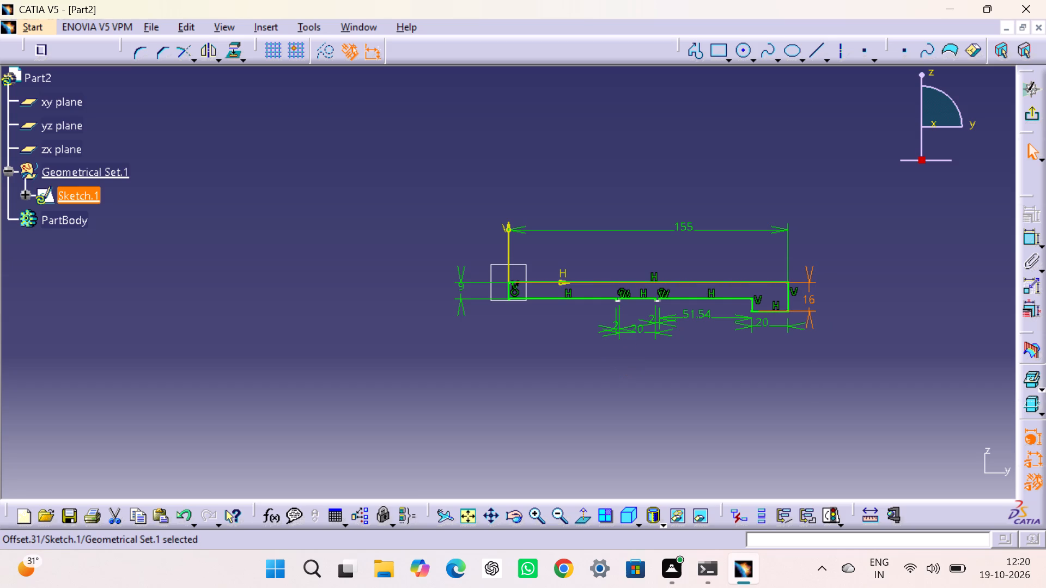
pyautogui.doubleClick(534, 511)
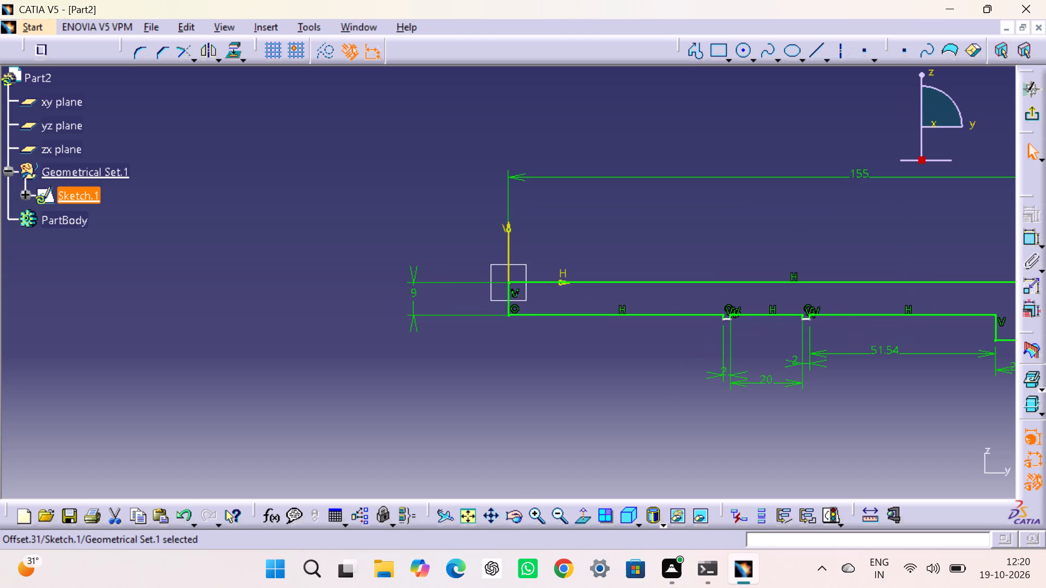
pyautogui.moveTo(782, 244); pyautogui.dragTo(560, 242, button='middle')
pyautogui.moveTo(645, 168); pyautogui.dragTo(640, 234)
pyautogui.moveTo(813, 171); pyautogui.dragTo(814, 204)
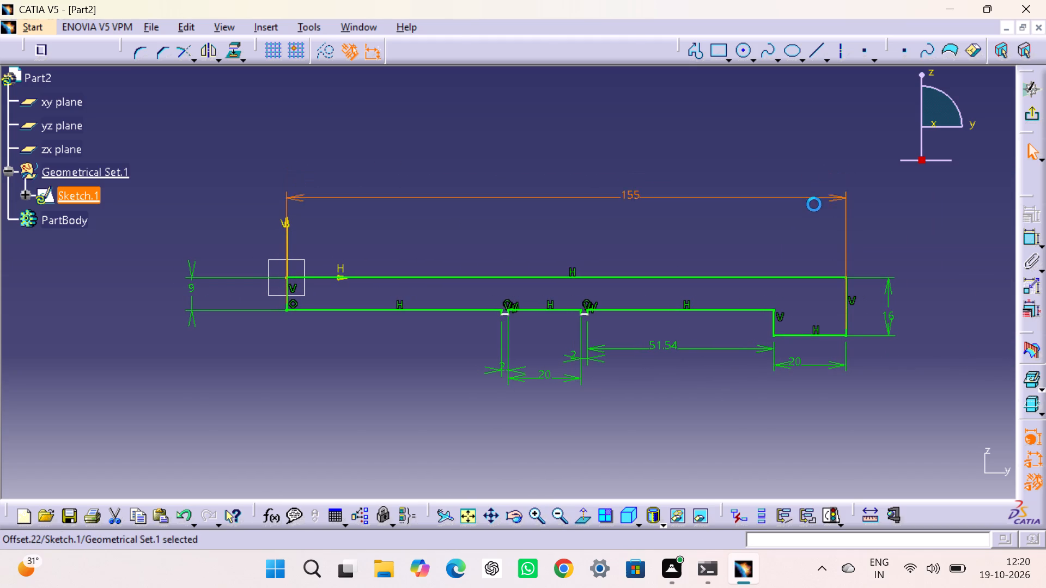
pyautogui.moveTo(814, 204); pyautogui.dragTo(804, 243)
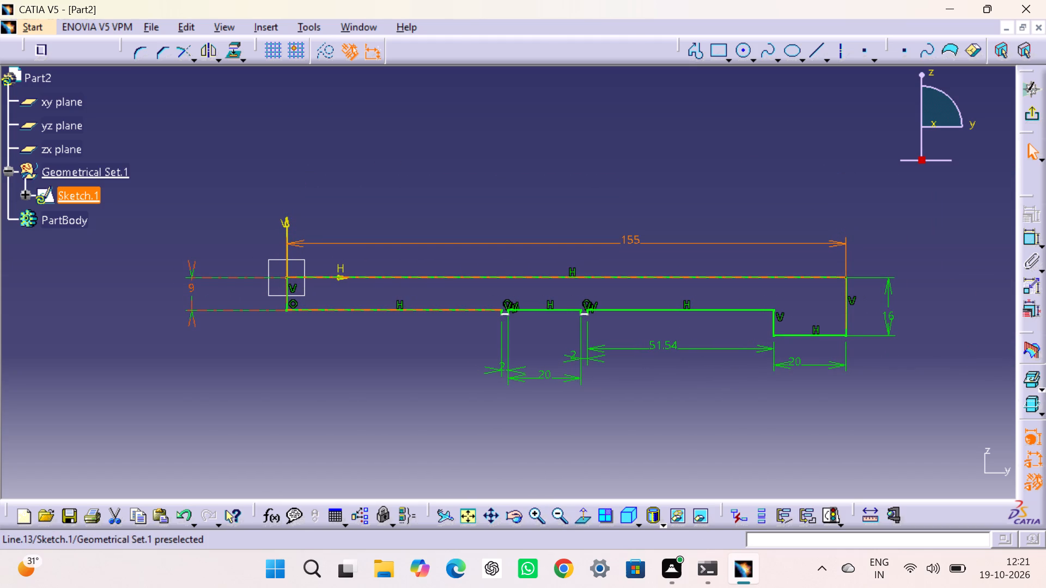
pyautogui.moveTo(187, 270); pyautogui.dragTo(258, 287)
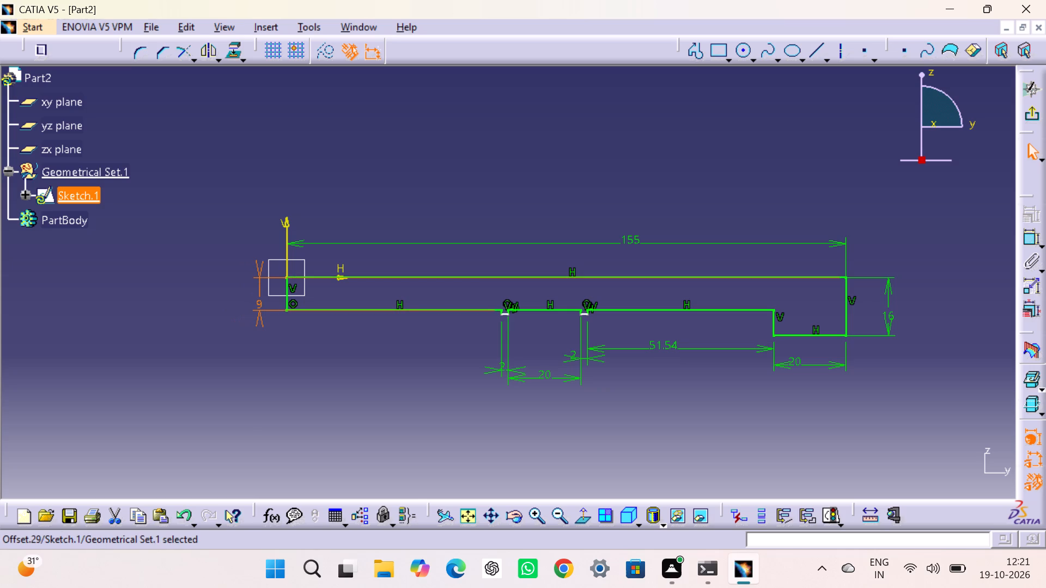
pyautogui.moveTo(893, 277); pyautogui.dragTo(868, 277)
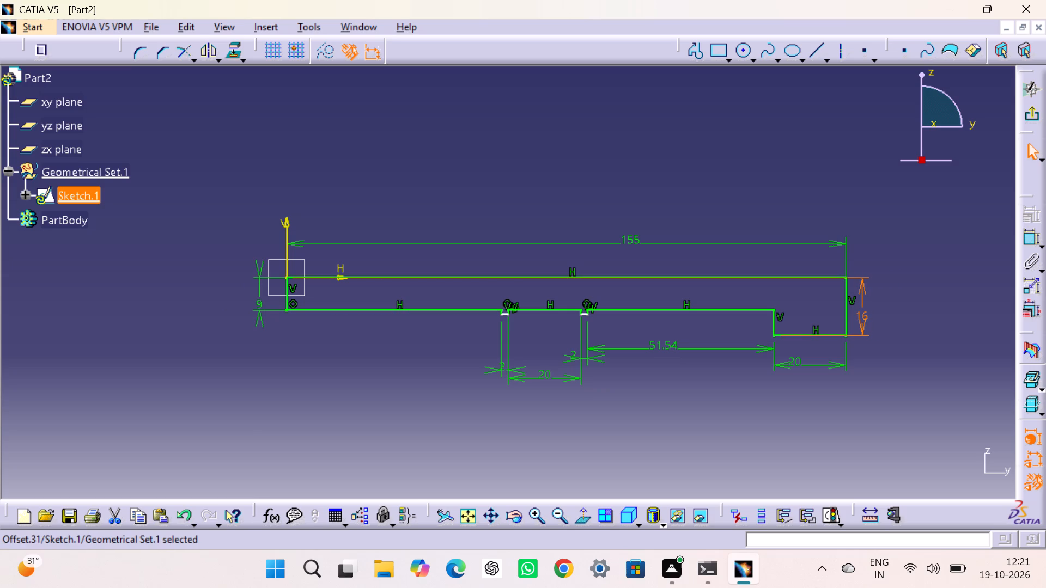
pyautogui.moveTo(868, 277); pyautogui.dragTo(871, 277)
pyautogui.click(882, 247)
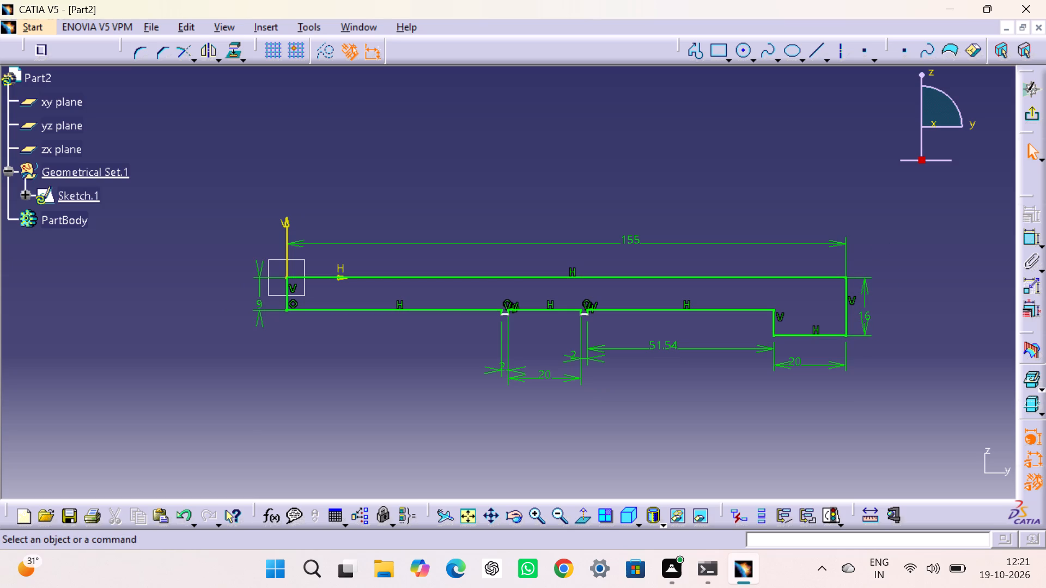
# Move the notches' closing edges from below the underside to above it, so both notches cut into the bar.
pyautogui.doubleClick(532, 511)
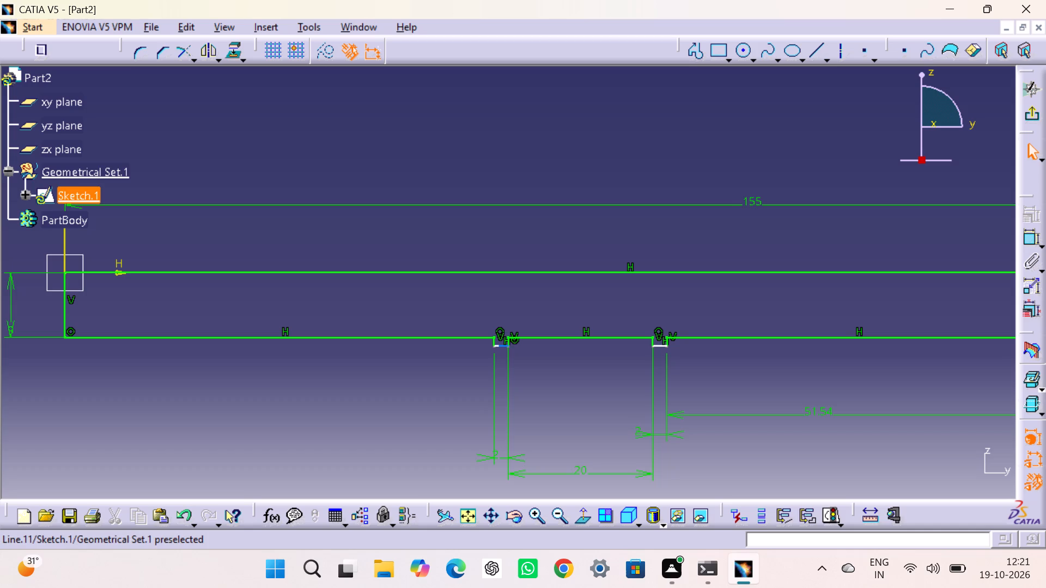
pyautogui.moveTo(501, 345); pyautogui.dragTo(503, 324)
pyautogui.click(739, 156)
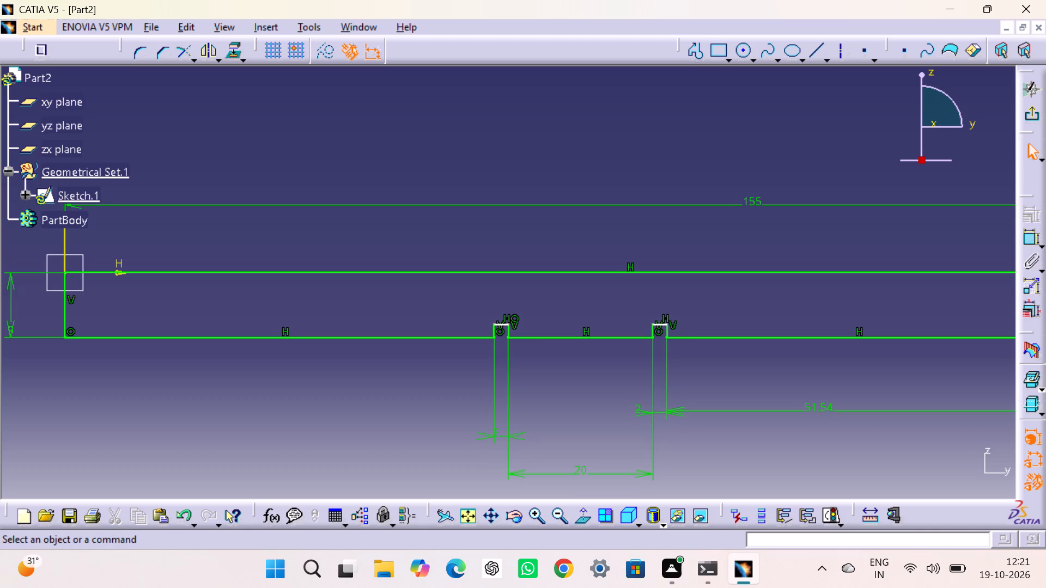
# Dimension the notch depth from the underside to the top of the notch farther from the origin, and set it to 2 mm.
pyautogui.click(1031, 232)
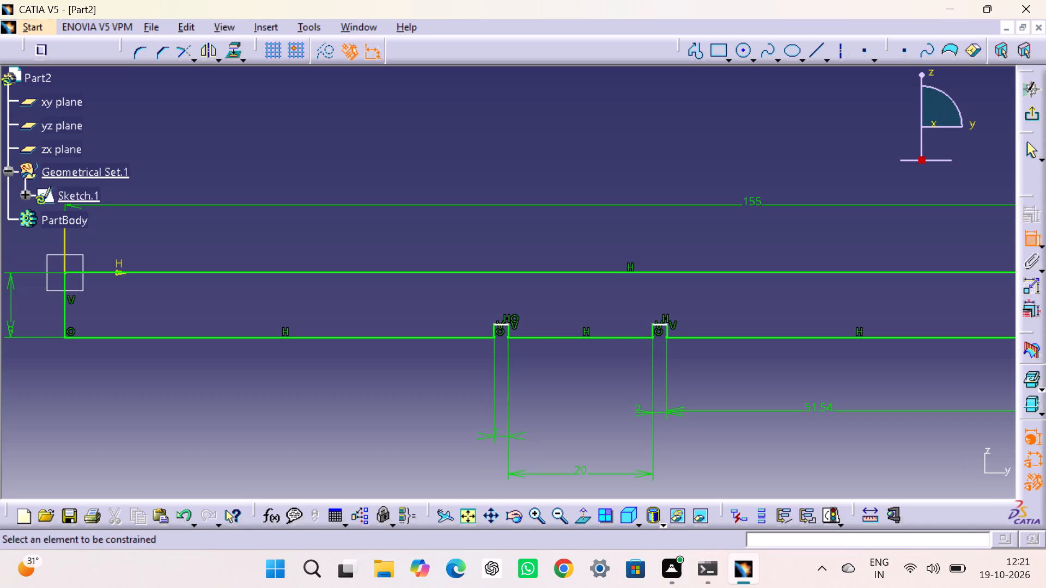
pyautogui.click(607, 338)
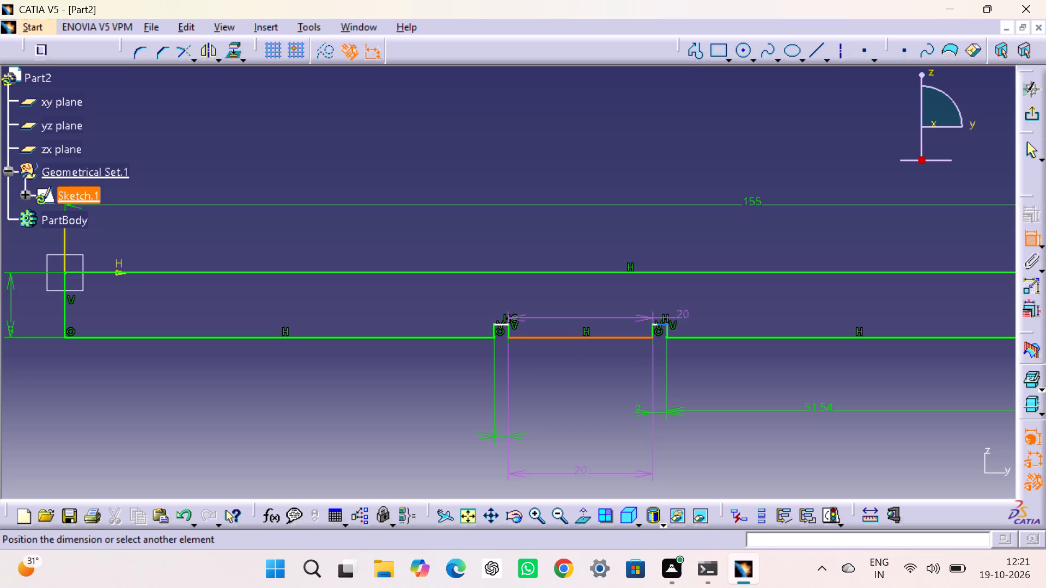
pyautogui.click(660, 325)
pyautogui.click(712, 369)
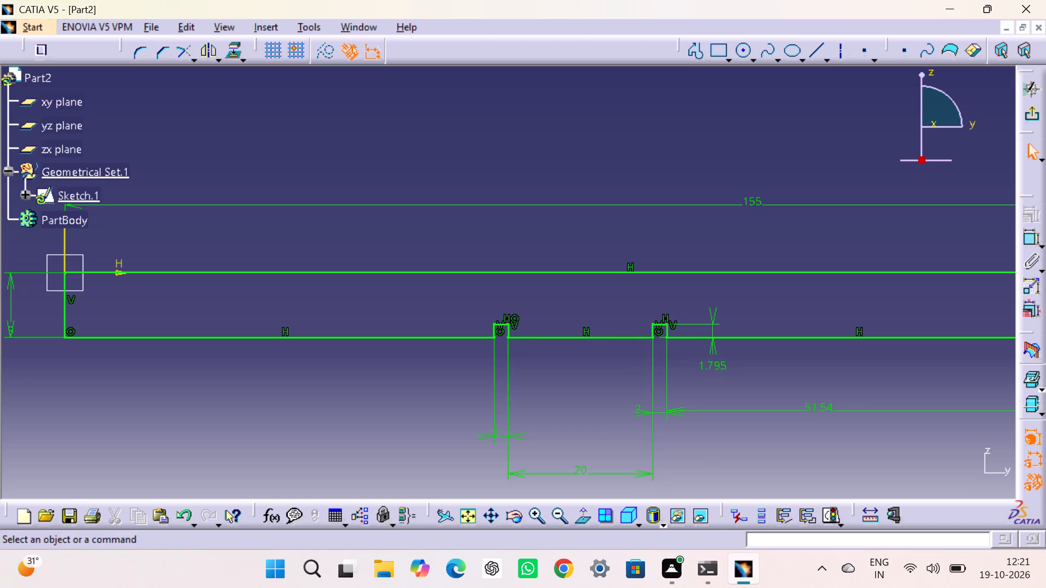
pyautogui.doubleClick(710, 363)
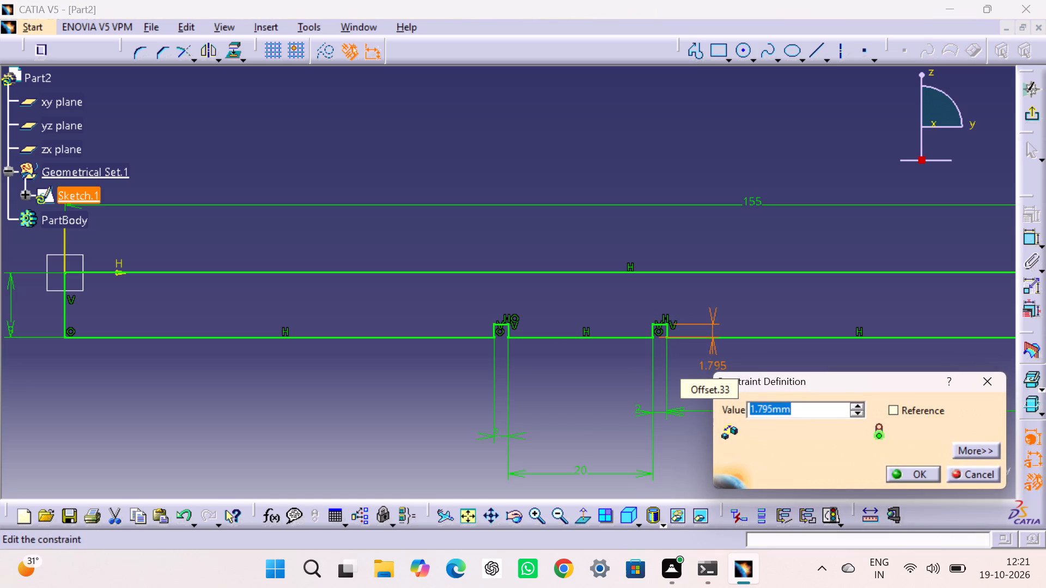
pyautogui.press('2')
pyautogui.press('Return')
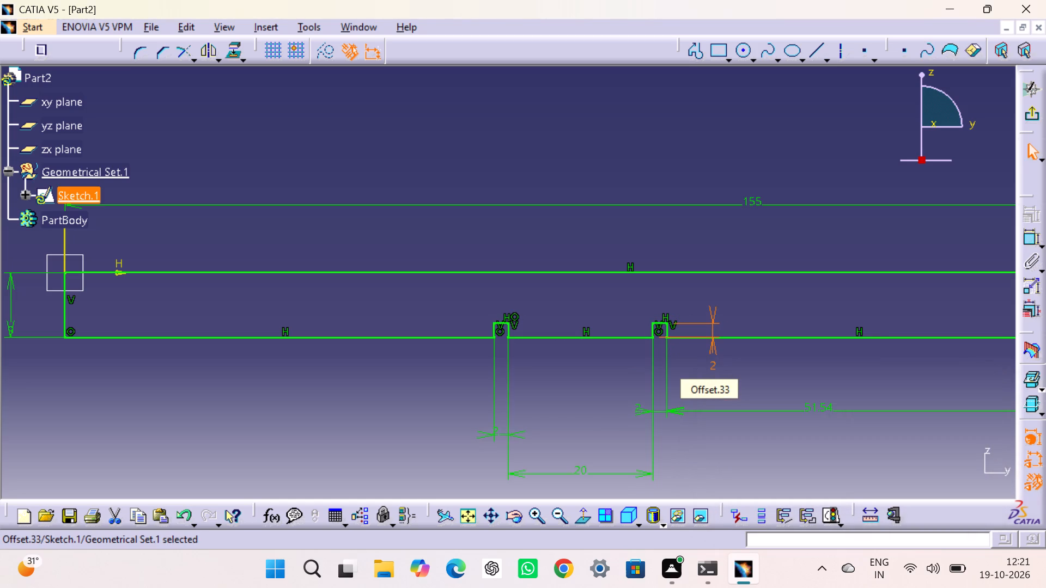
# Exit the sketch and revolve the profile 360° into a solid with the Shaft command, using its long top edge as axis.
pyautogui.click(1025, 112)
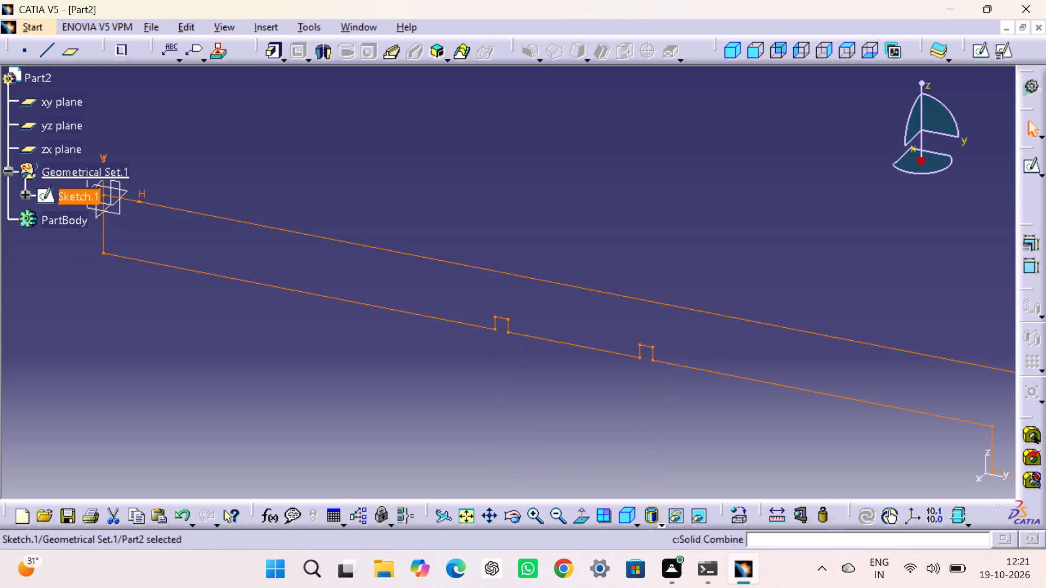
pyautogui.click(318, 53)
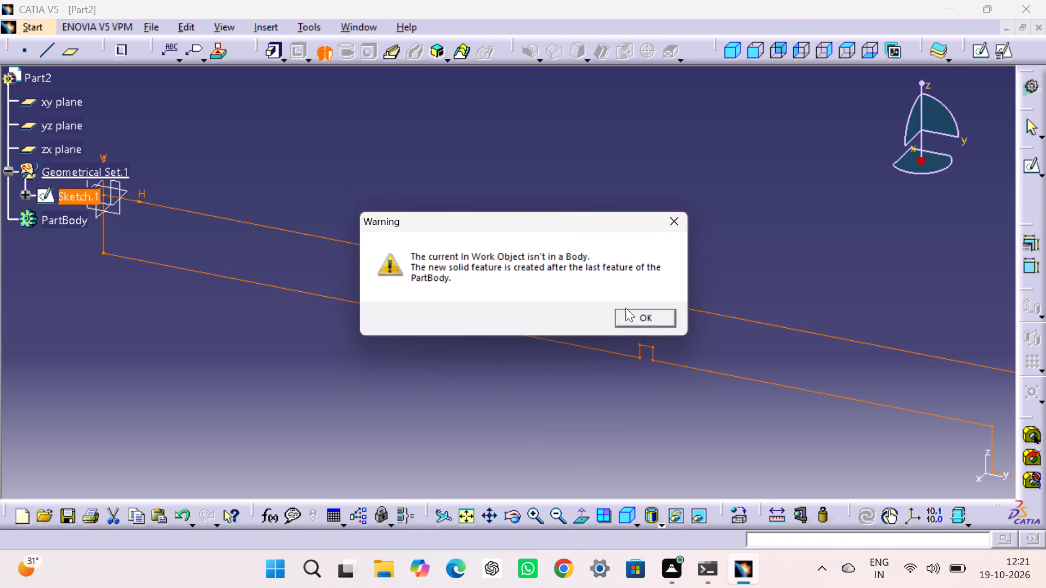
pyautogui.click(625, 308)
pyautogui.click(625, 323)
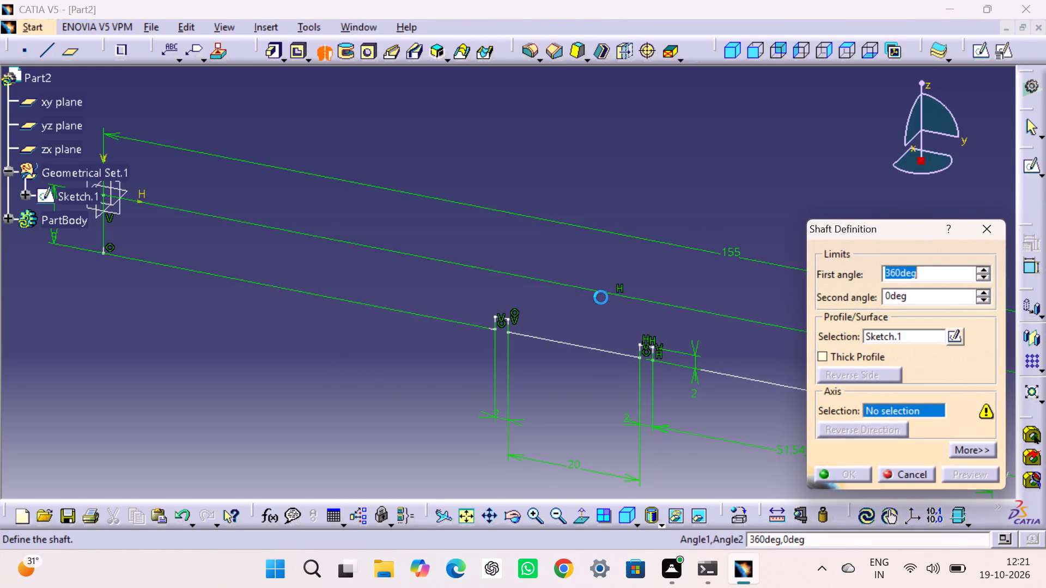
pyautogui.click(588, 287)
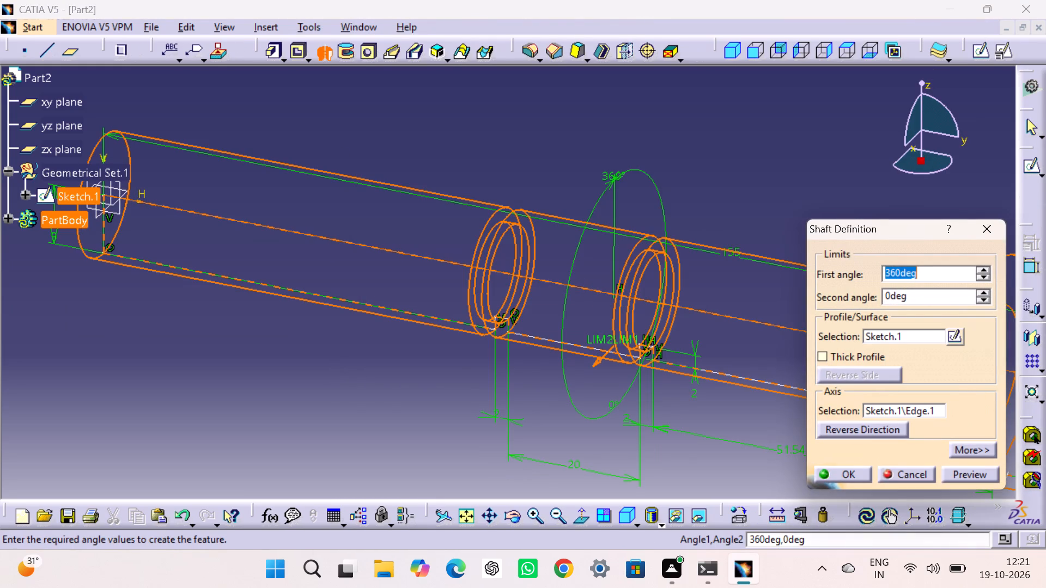
pyautogui.click(972, 471)
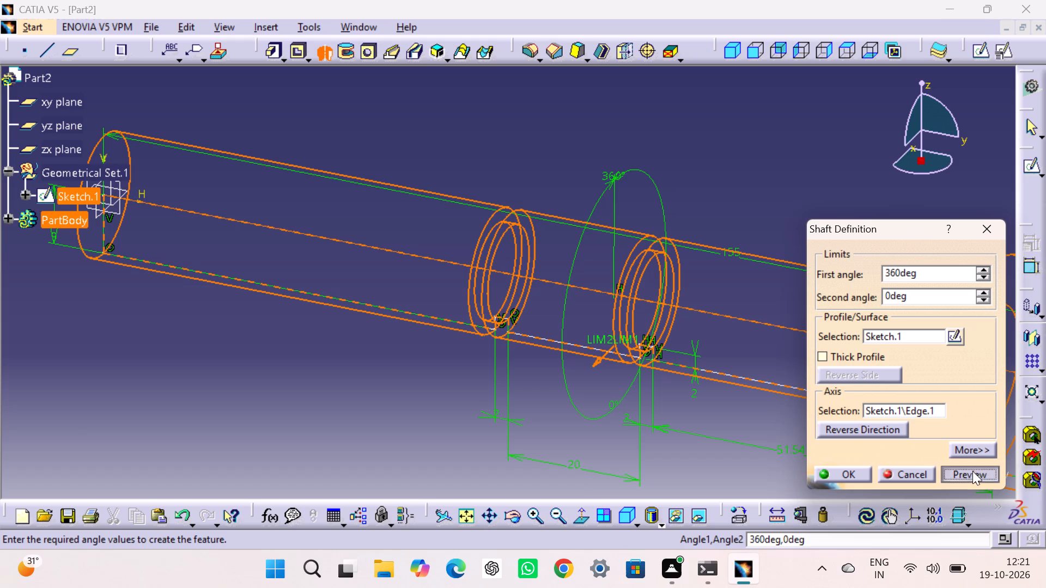
pyautogui.click(837, 472)
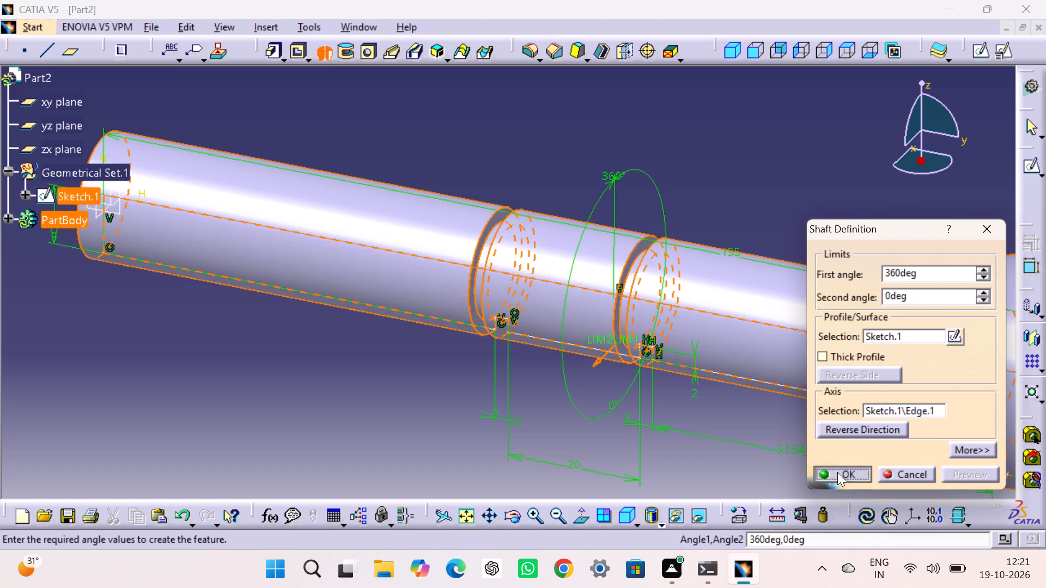
pyautogui.click(802, 217)
# Chamfer both outer circular edges of the shaft's larger-diameter head with a length of 3 mm at 45°.
pyautogui.moveTo(799, 234); pyautogui.dragTo(715, 90, button='middle')
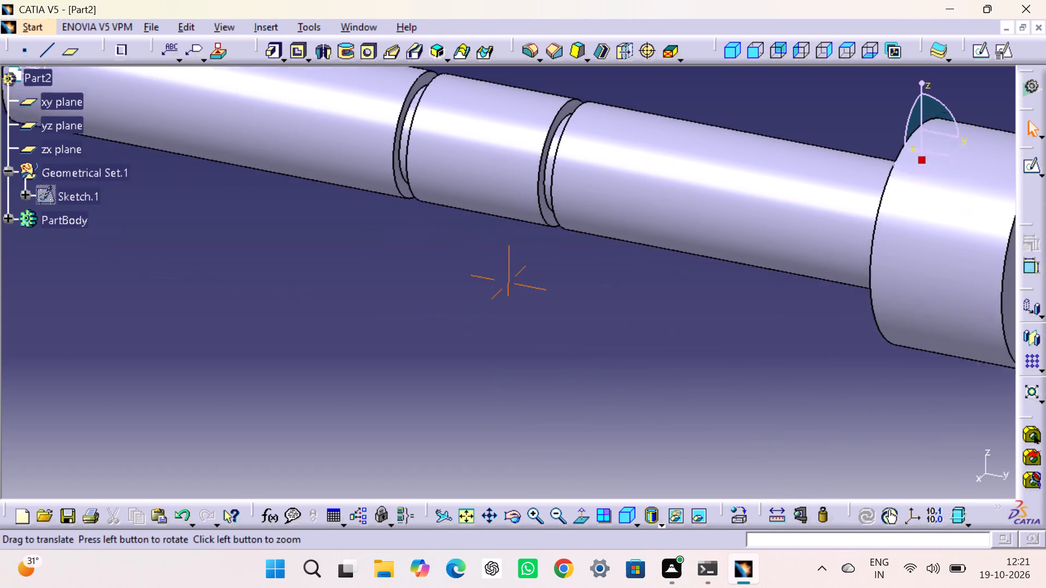
pyautogui.moveTo(715, 90); pyautogui.dragTo(614, 150, button='middle')
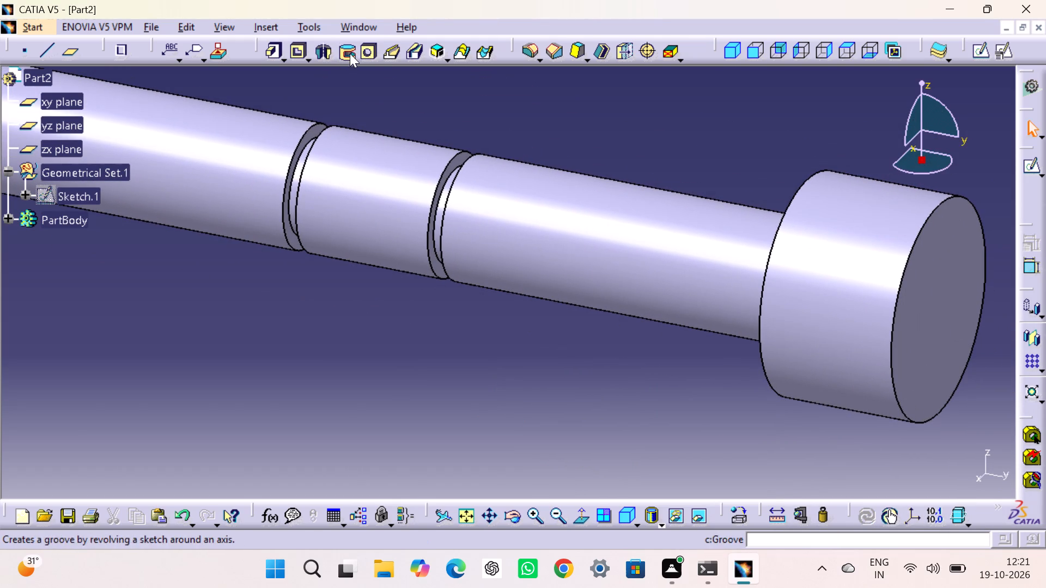
pyautogui.click(554, 58)
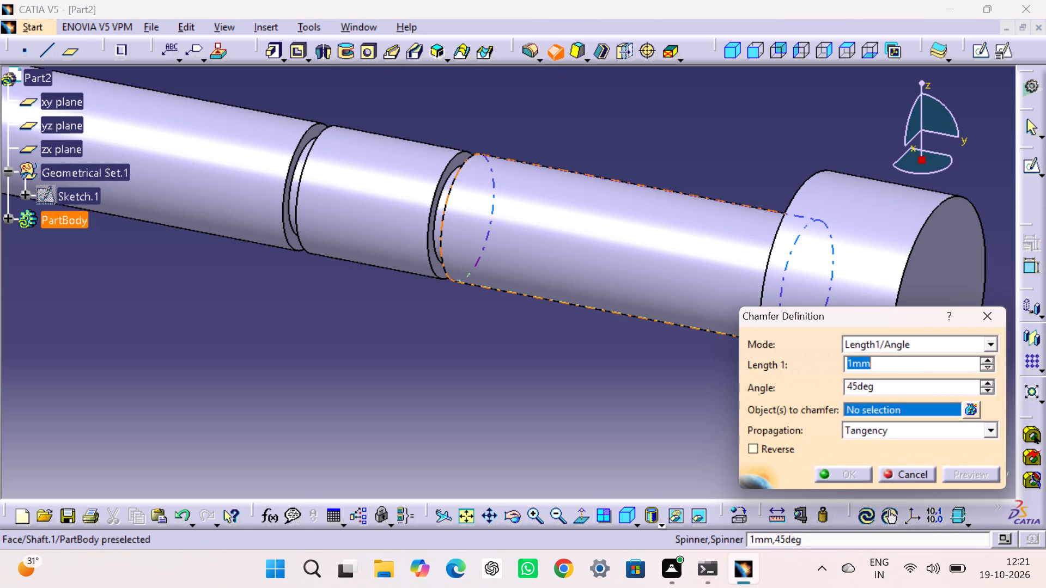
pyautogui.press('3')
pyautogui.press('Return')
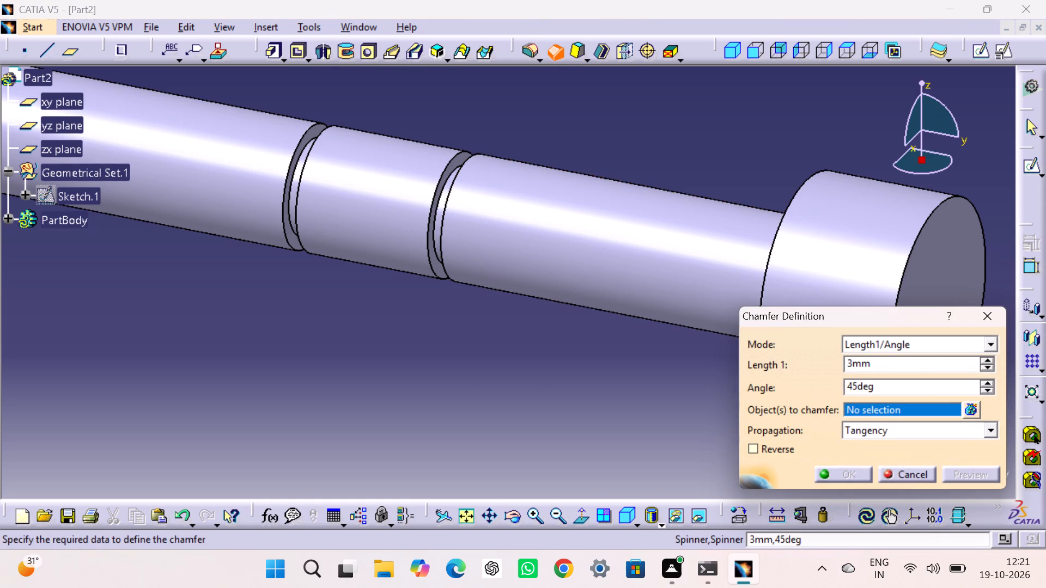
pyautogui.moveTo(763, 194); pyautogui.dragTo(596, 131, button='middle')
pyautogui.click(626, 127)
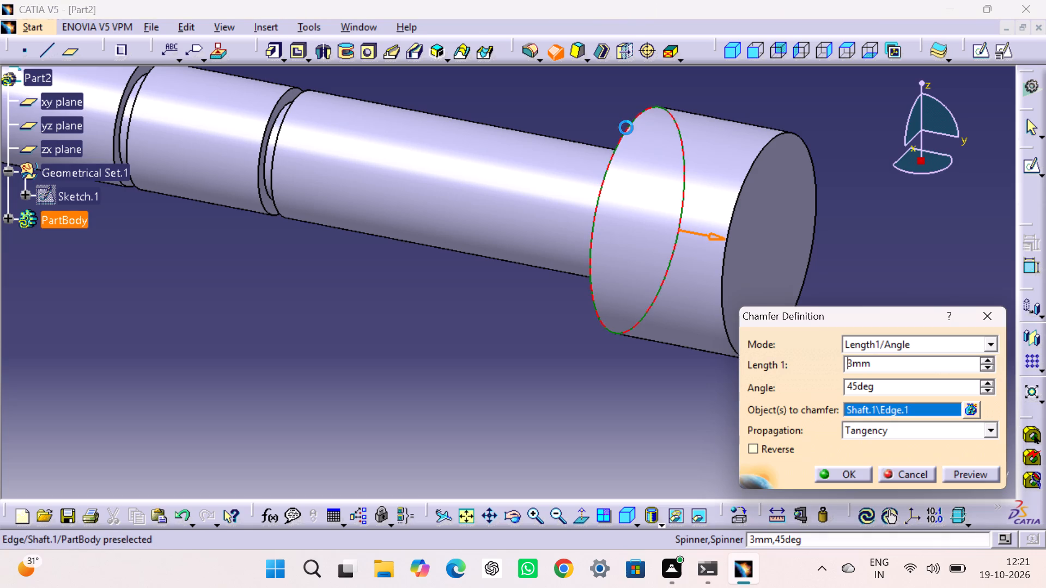
pyautogui.click(749, 173)
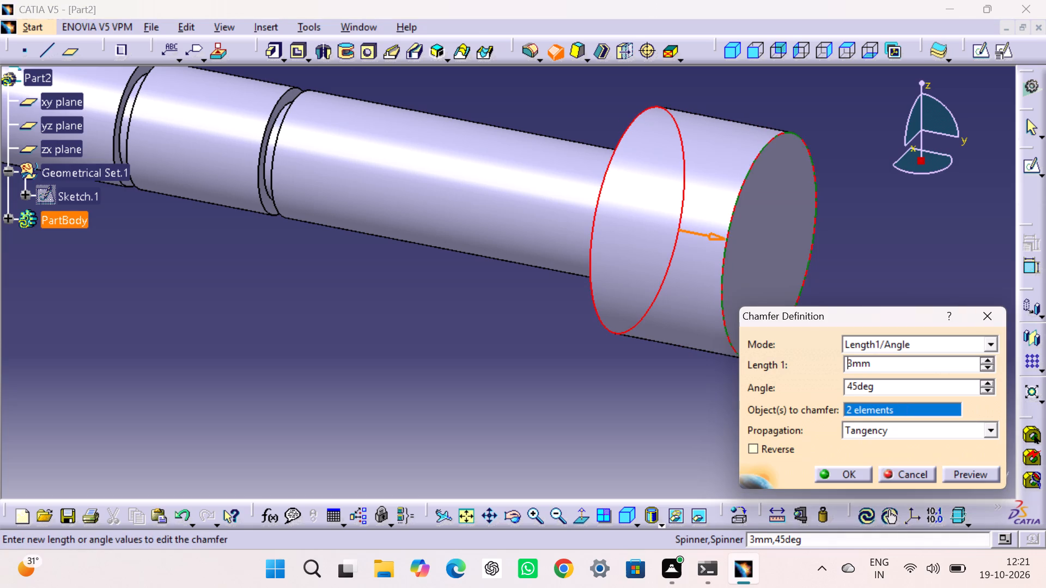
pyautogui.click(957, 470)
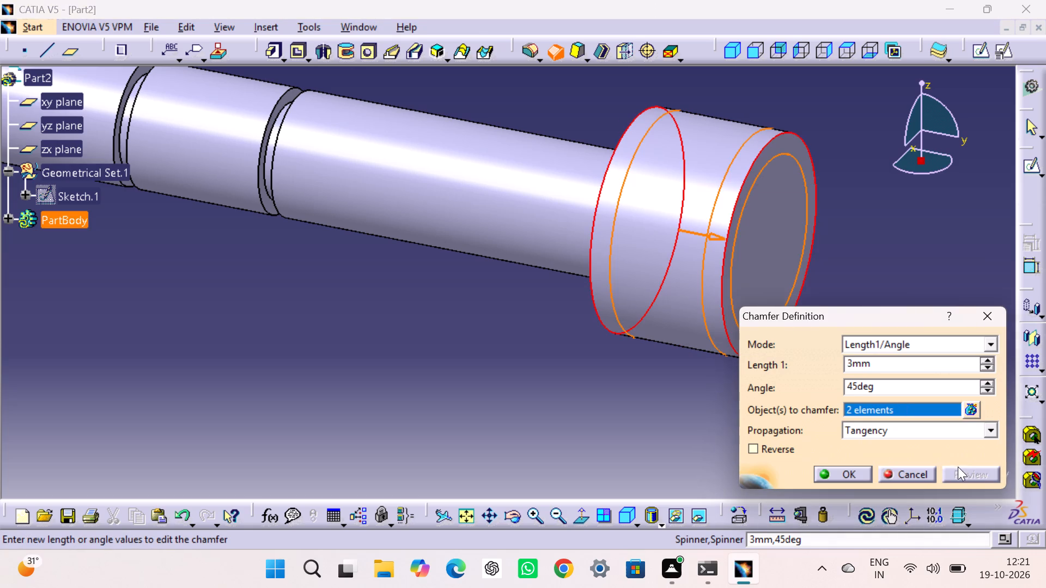
pyautogui.click(837, 471)
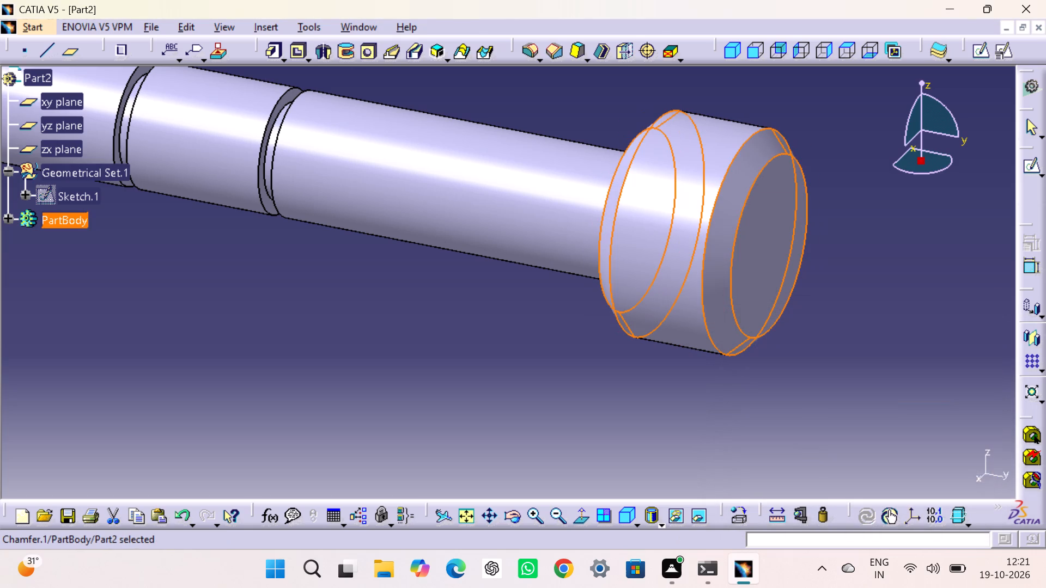
# Chamfer the circular edge at the shaft's free end, opposite the head, with a length of 2 mm at 45°.
pyautogui.click(609, 368)
pyautogui.moveTo(613, 353); pyautogui.dragTo(862, 450, button='middle')
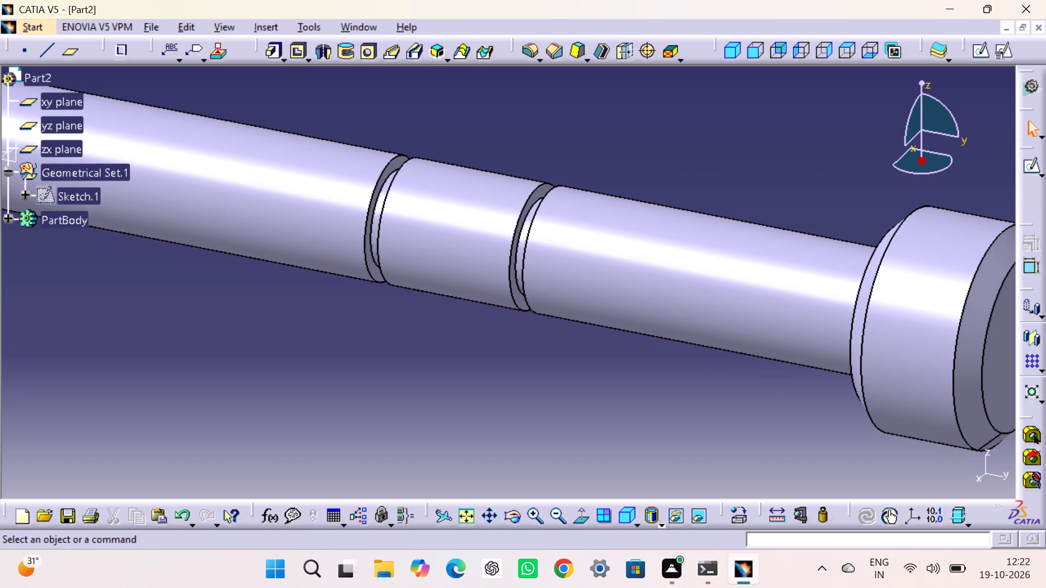
pyautogui.moveTo(615, 357); pyautogui.dragTo(889, 464, button='middle')
pyautogui.moveTo(318, 374); pyautogui.dragTo(372, 377, button='middle')
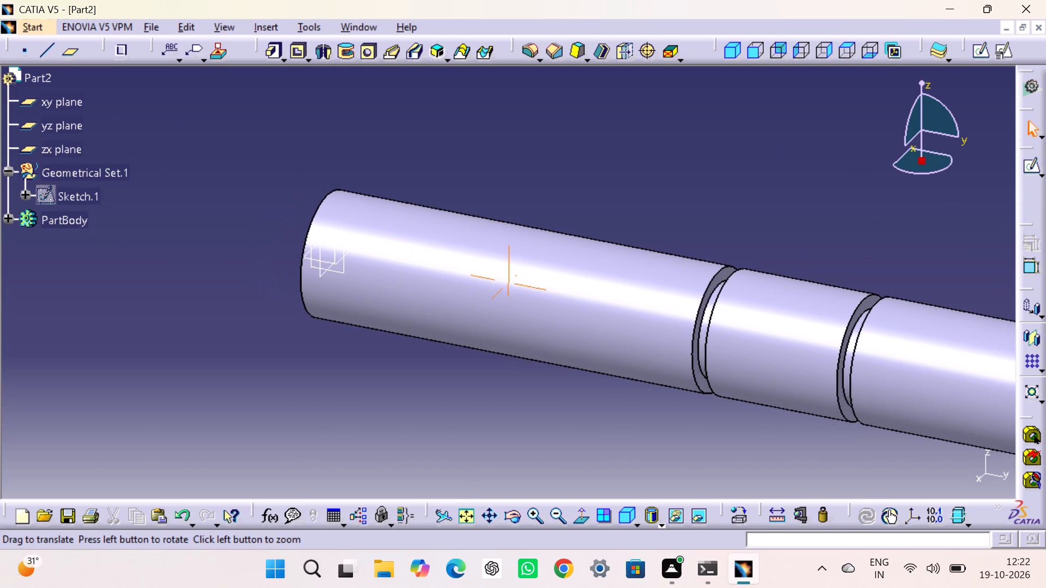
pyautogui.moveTo(372, 377); pyautogui.dragTo(402, 377, button='middle')
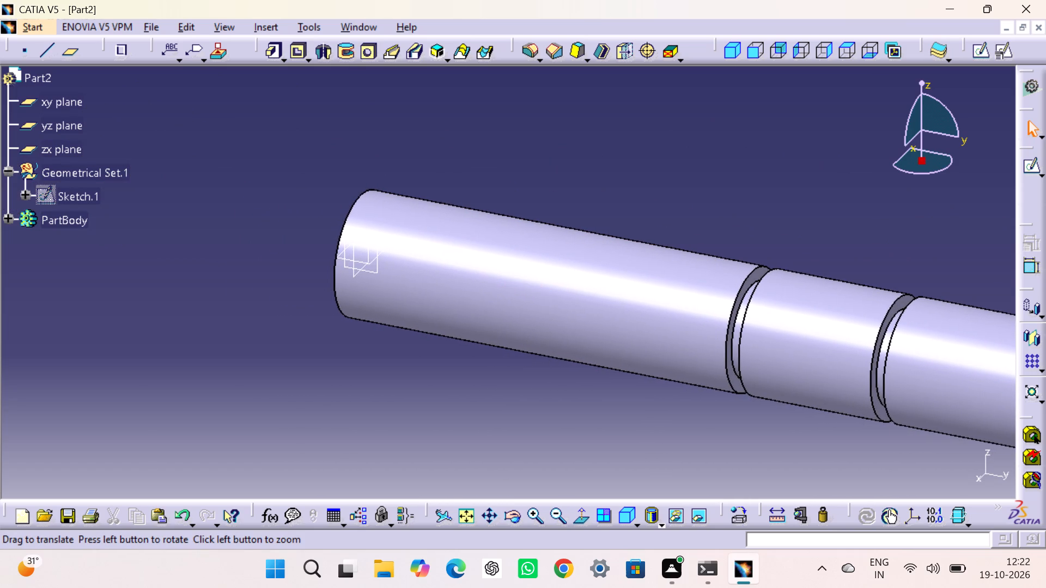
pyautogui.click(554, 46)
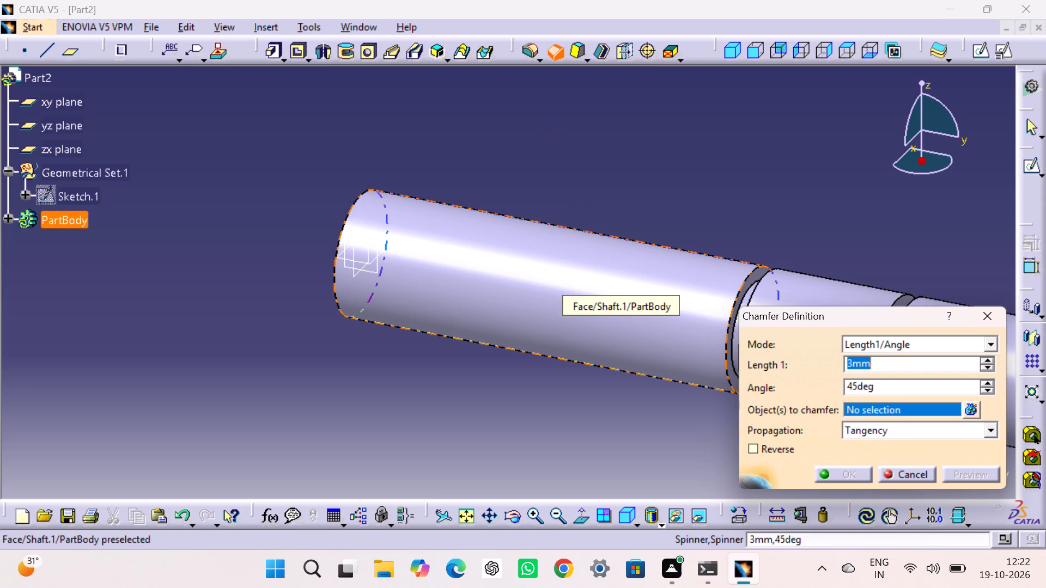
pyautogui.press('2')
pyautogui.press('Return')
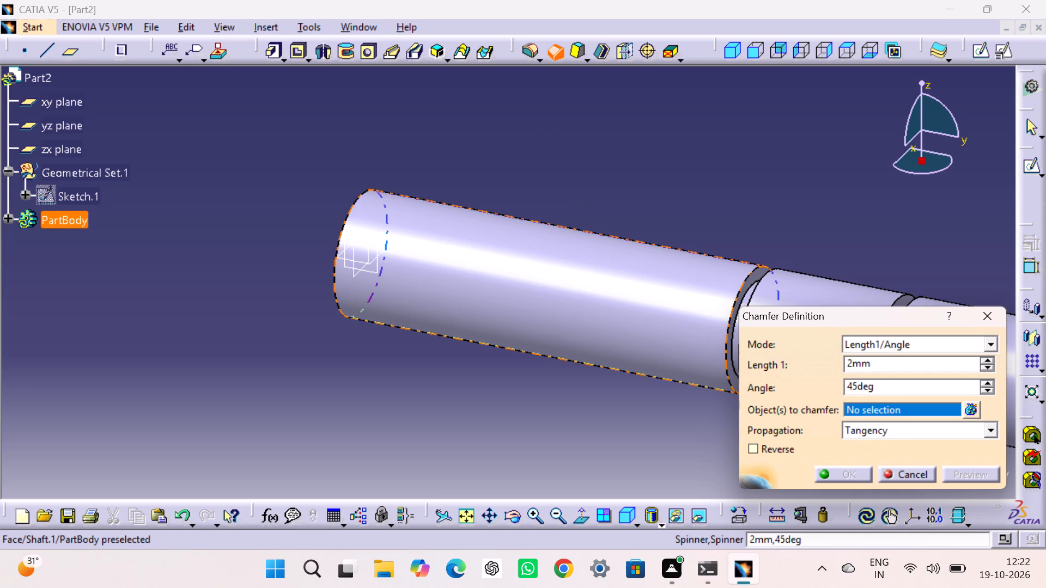
pyautogui.click(356, 199)
pyautogui.click(853, 477)
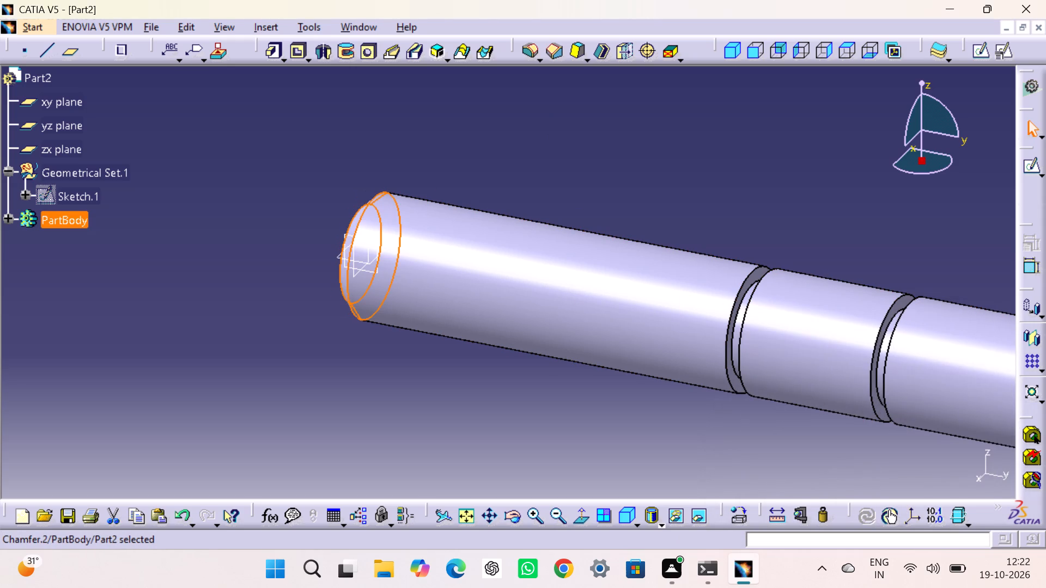
pyautogui.click(759, 231)
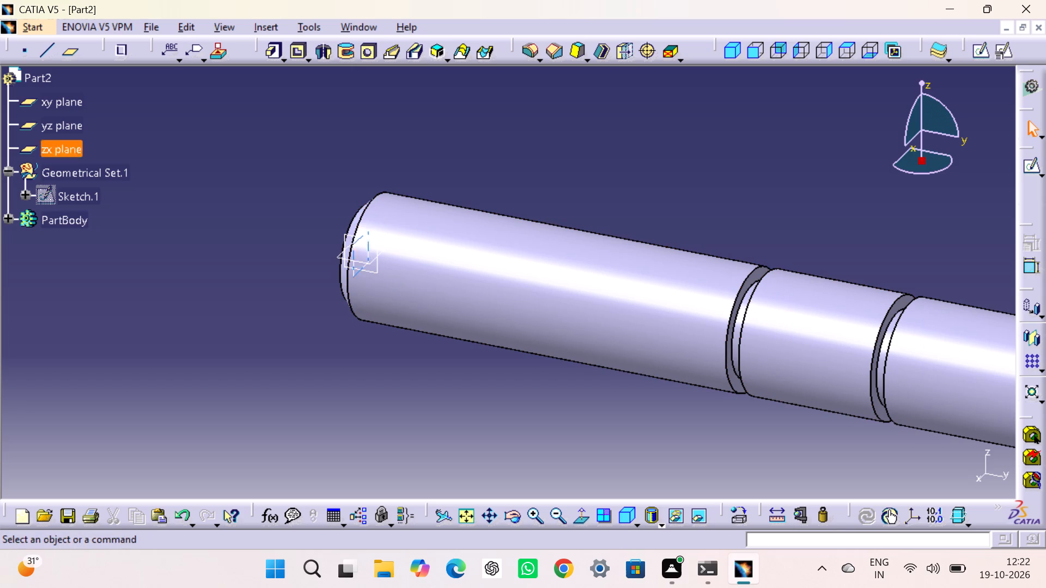
# Open a sketch on the yz plane and draw a circle about 2.9 mm in diameter, centred on the shaft's axis within the head.
pyautogui.moveTo(722, 229); pyautogui.dragTo(628, 200, button='middle')
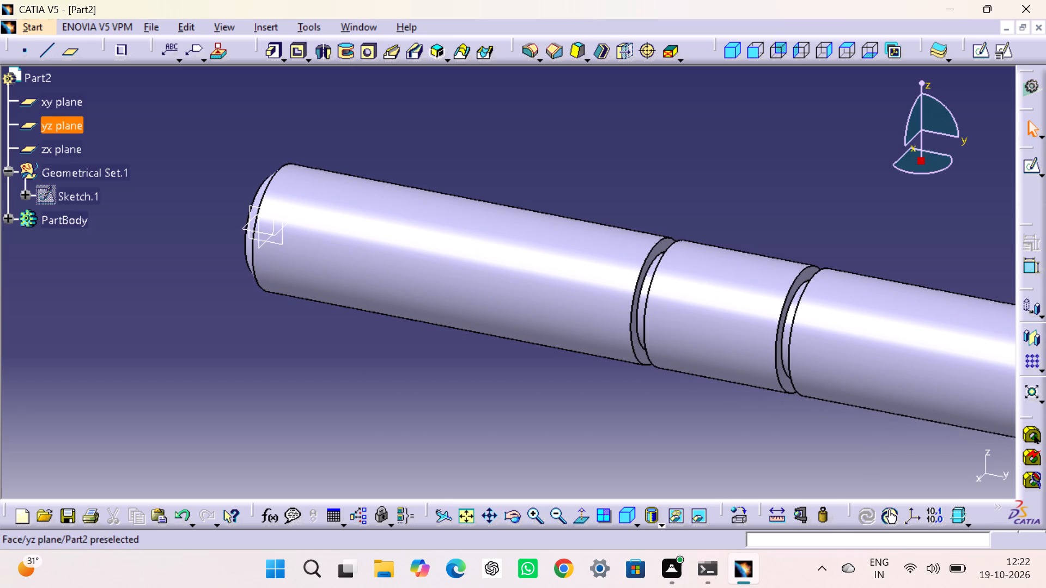
pyautogui.click(250, 209)
pyautogui.click(981, 54)
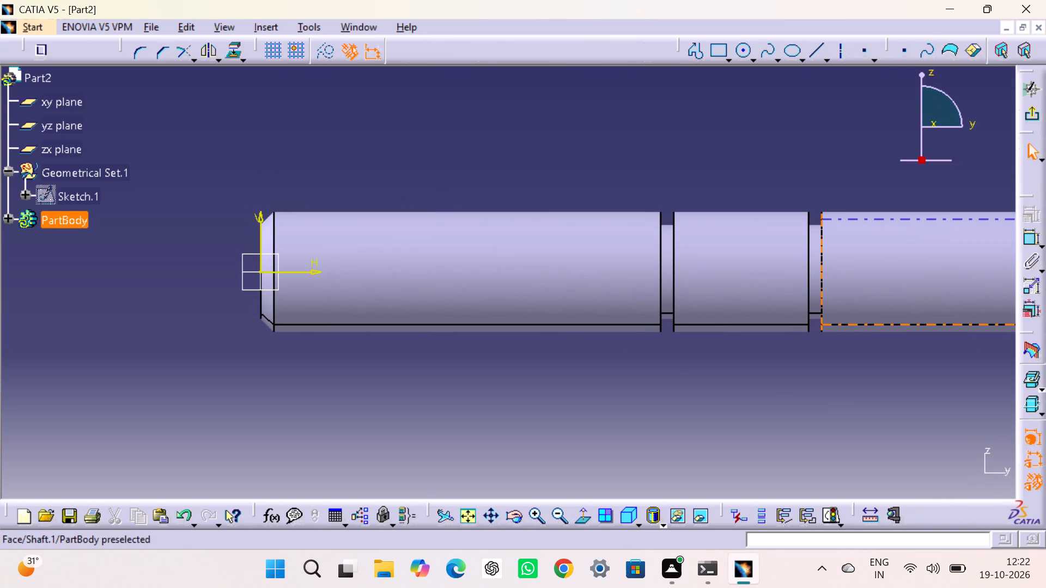
pyautogui.moveTo(850, 229); pyautogui.dragTo(437, 228, button='middle')
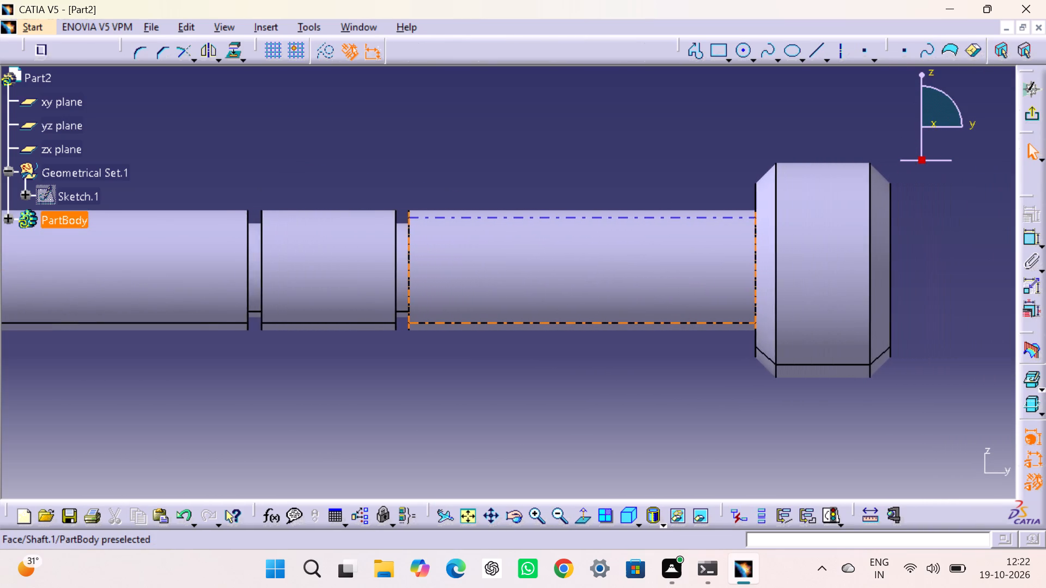
pyautogui.moveTo(437, 228); pyautogui.dragTo(378, 224, button='middle')
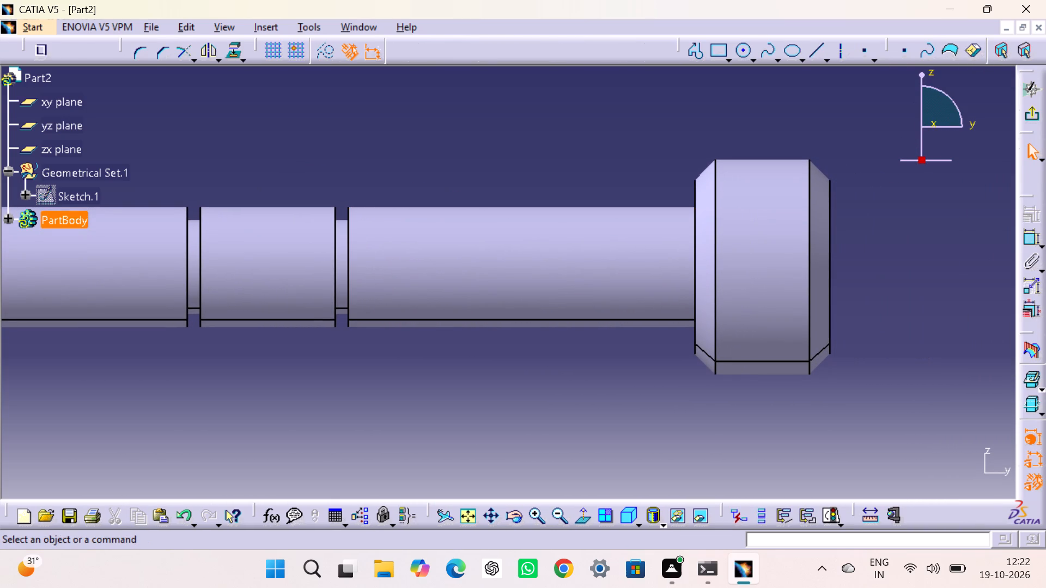
pyautogui.click(917, 227)
pyautogui.click(740, 46)
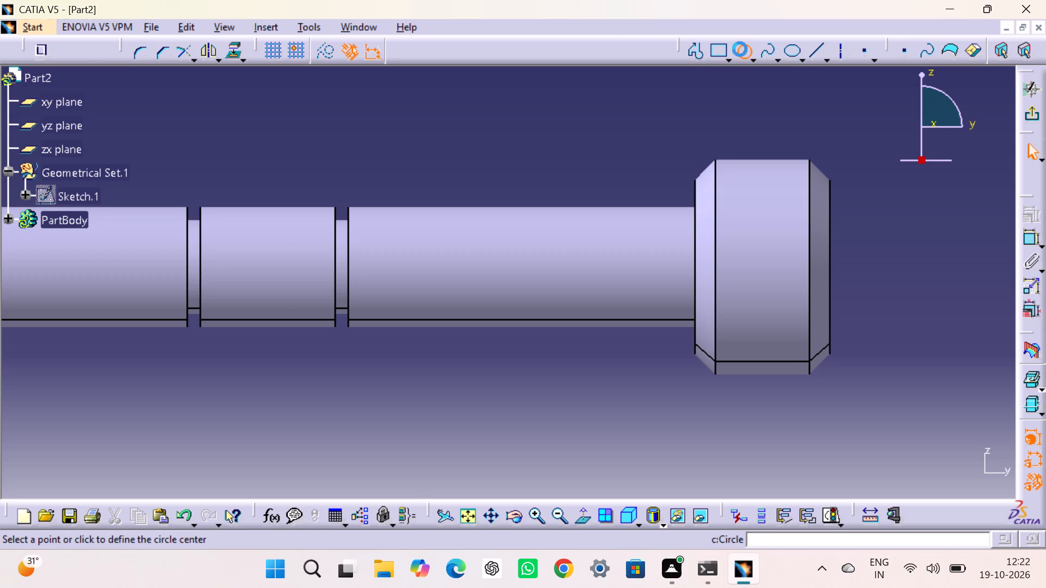
pyautogui.click(764, 265)
pyautogui.click(770, 277)
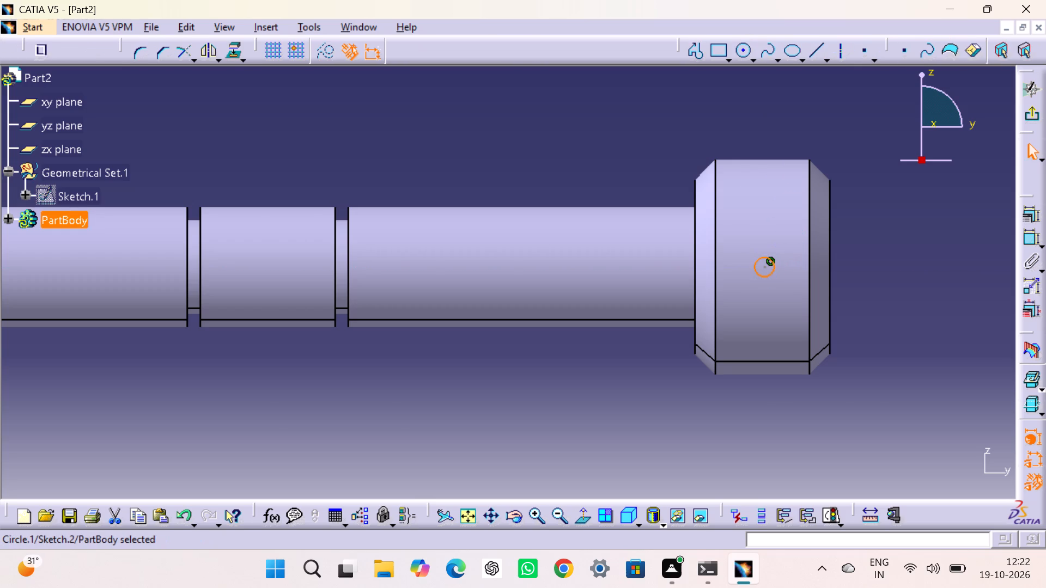
pyautogui.click(945, 254)
# Dimension the circle's diameter and set it to 6 mm.
pyautogui.click(1026, 235)
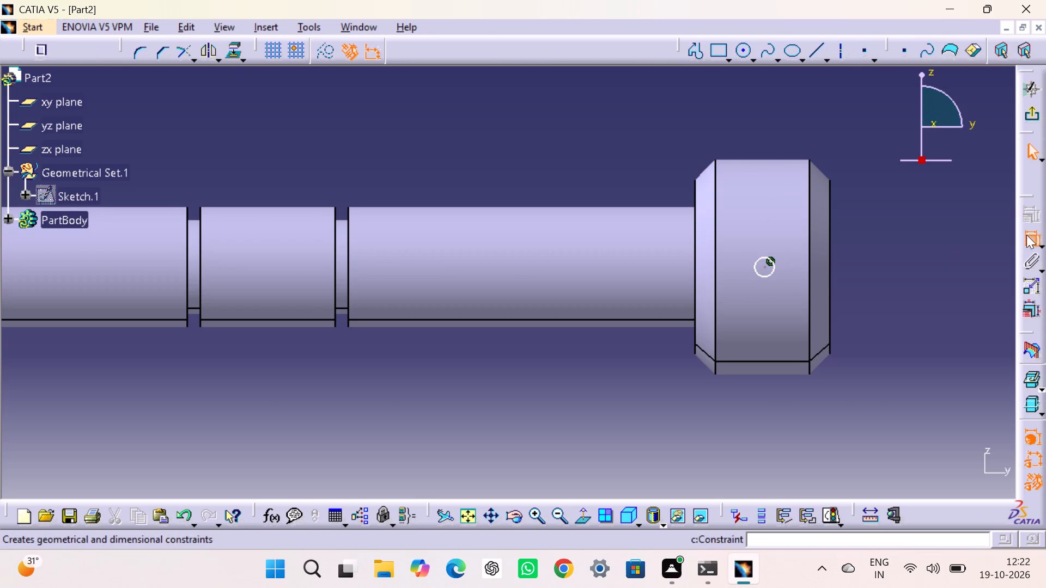
pyautogui.moveTo(765, 259); pyautogui.dragTo(767, 252)
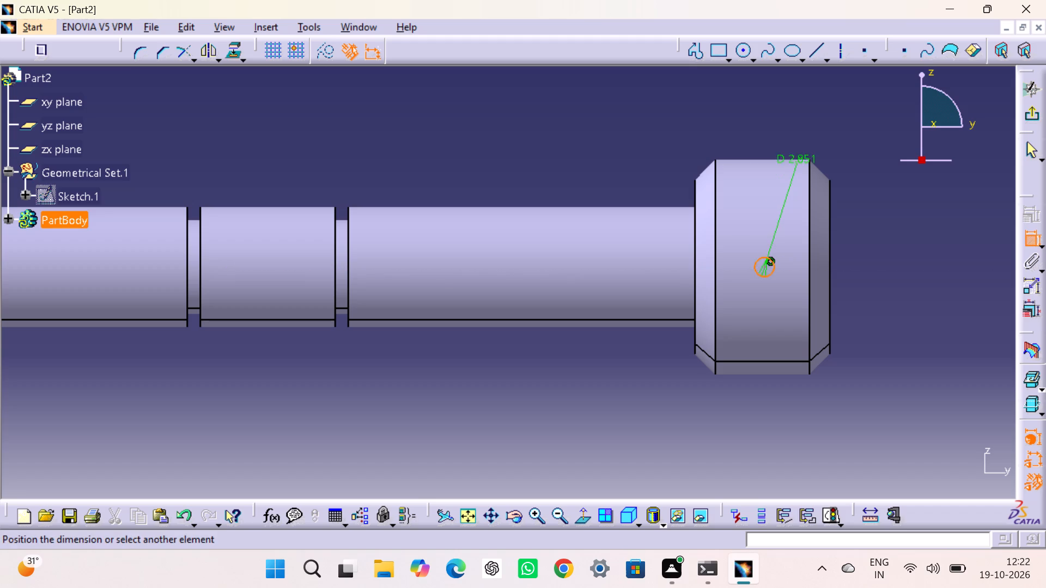
pyautogui.click(804, 137)
pyautogui.doubleClick(810, 137)
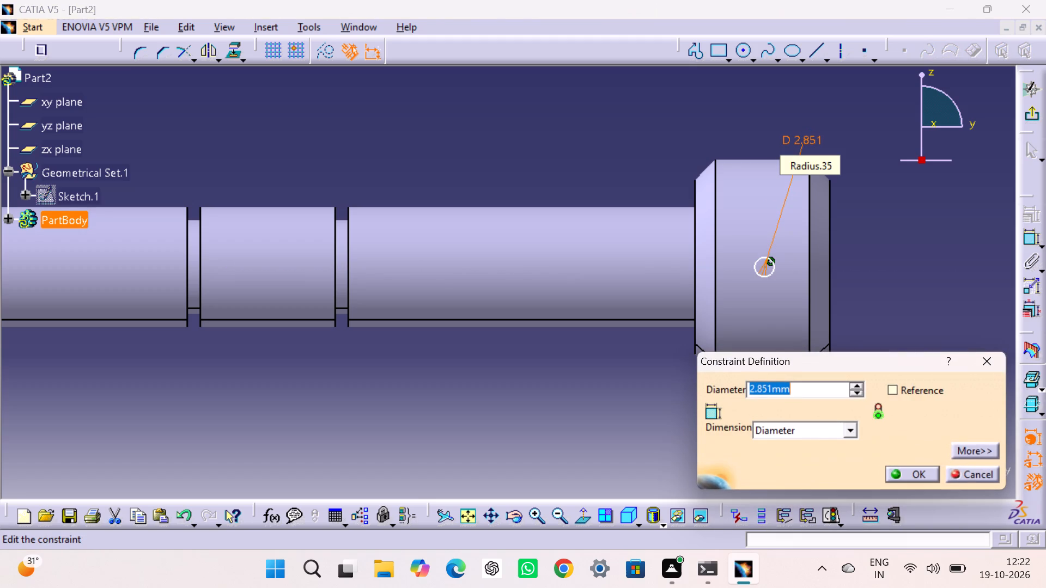
pyautogui.press('6')
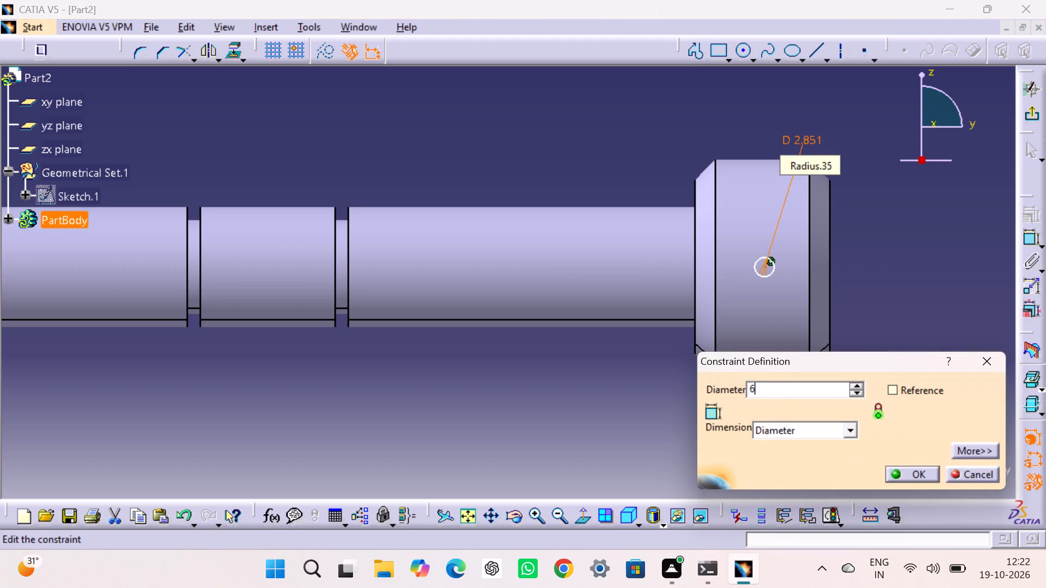
pyautogui.press('Return')
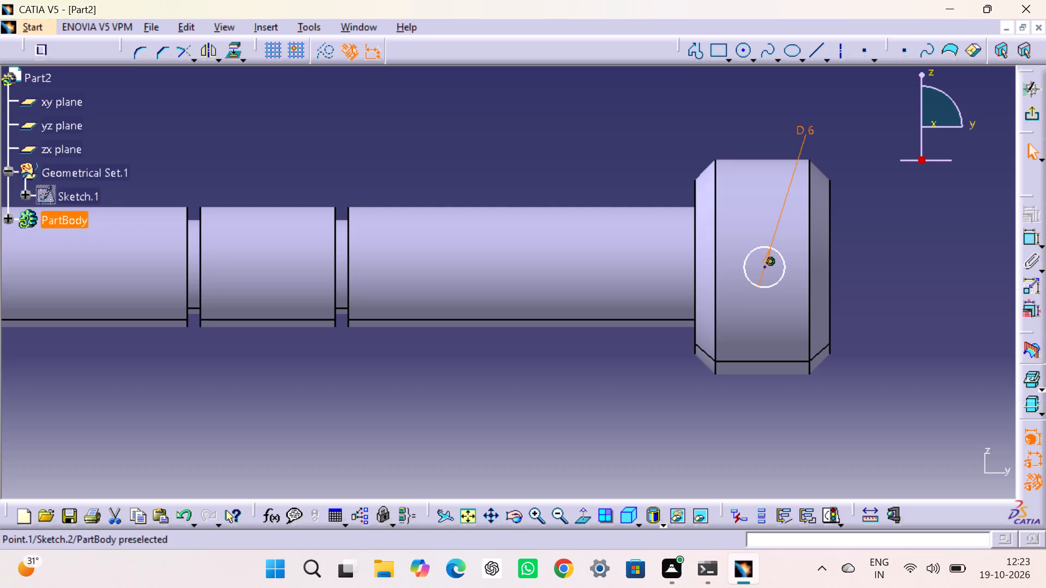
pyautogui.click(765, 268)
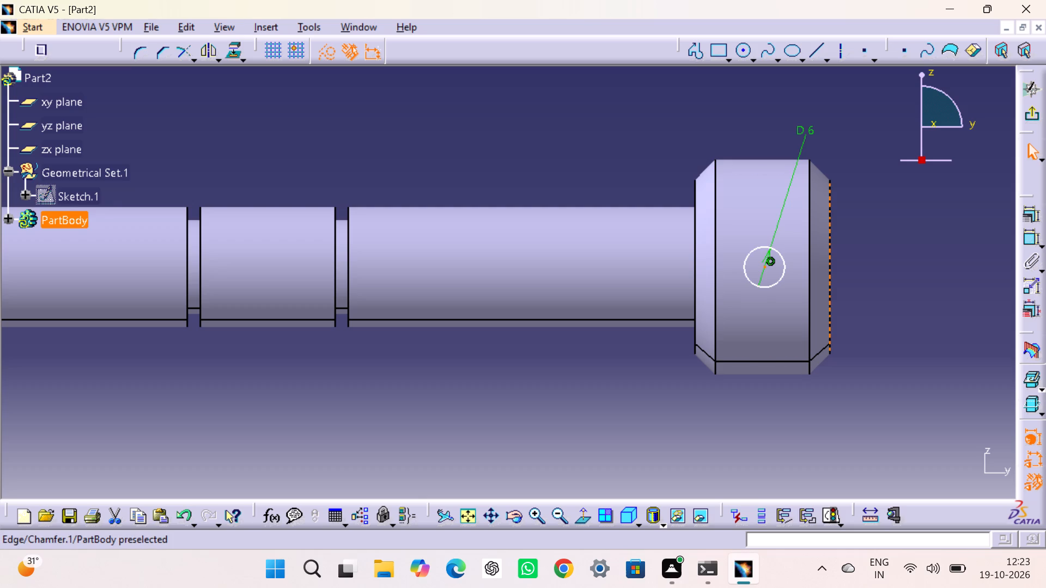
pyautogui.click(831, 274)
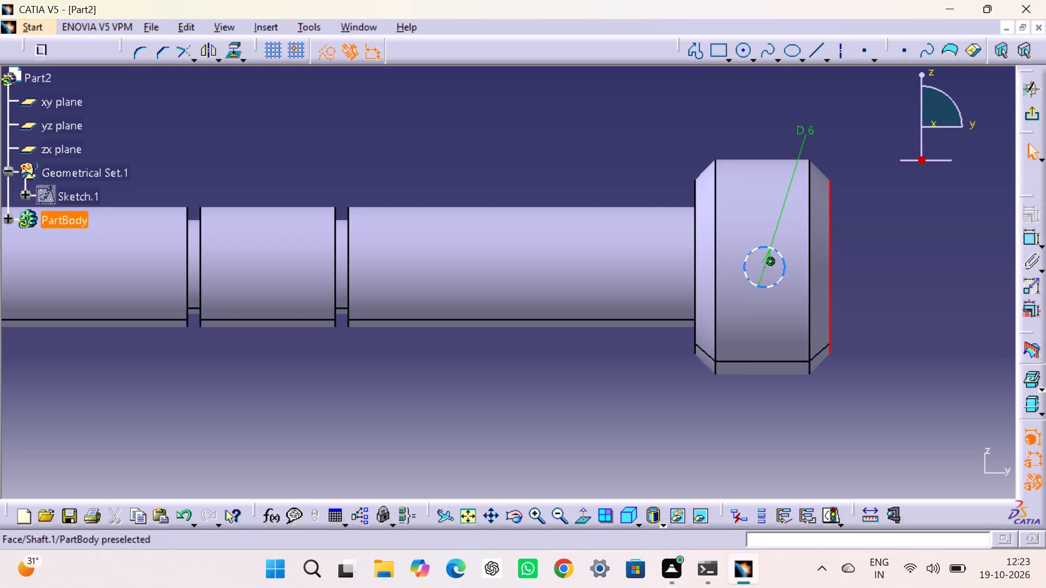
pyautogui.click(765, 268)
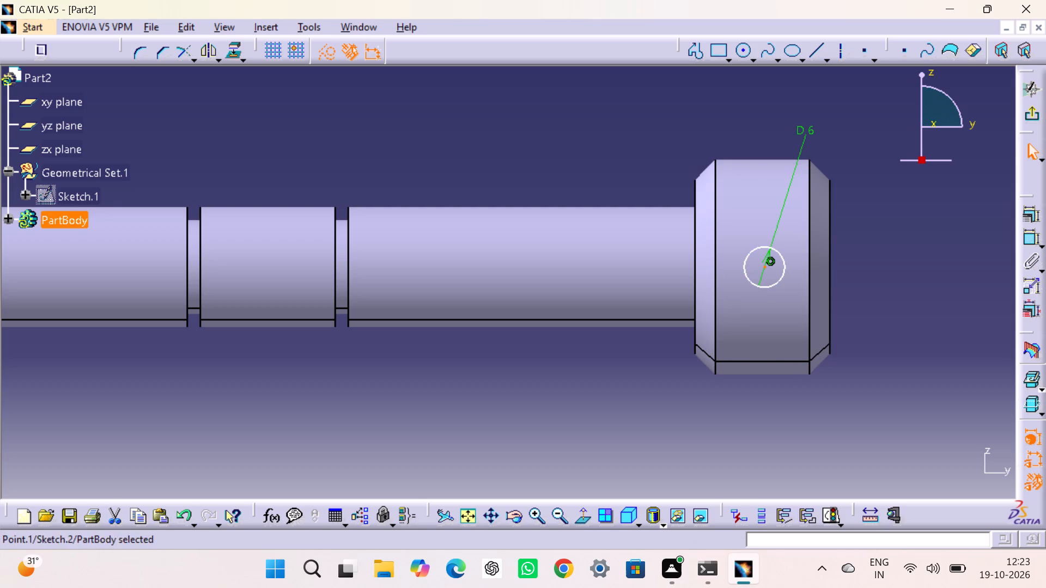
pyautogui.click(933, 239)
# Dimension the distance from the circle's centre to the head's outer end face and set it to 10 mm.
pyautogui.click(1026, 231)
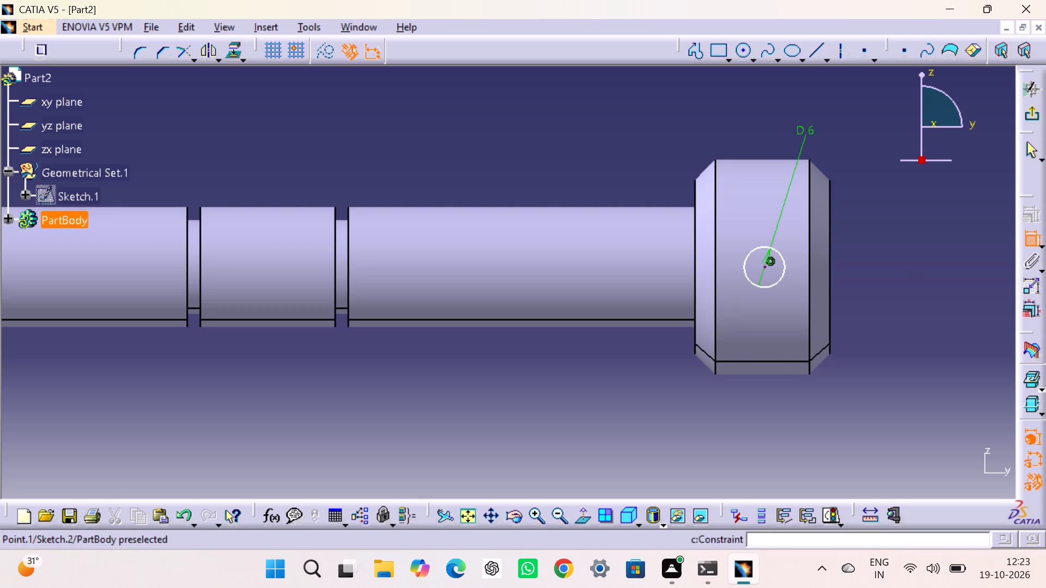
pyautogui.click(764, 266)
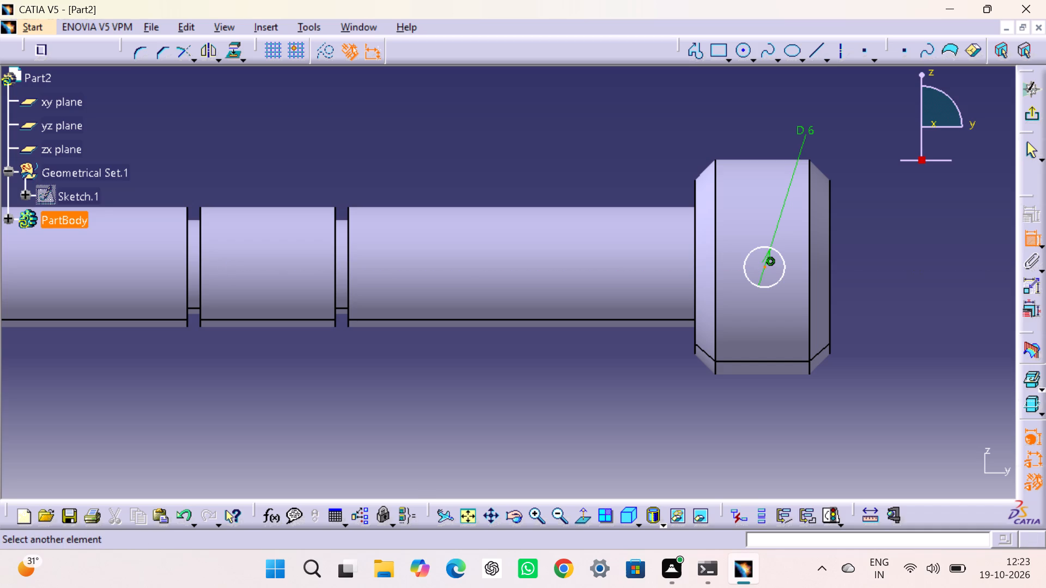
pyautogui.click(829, 285)
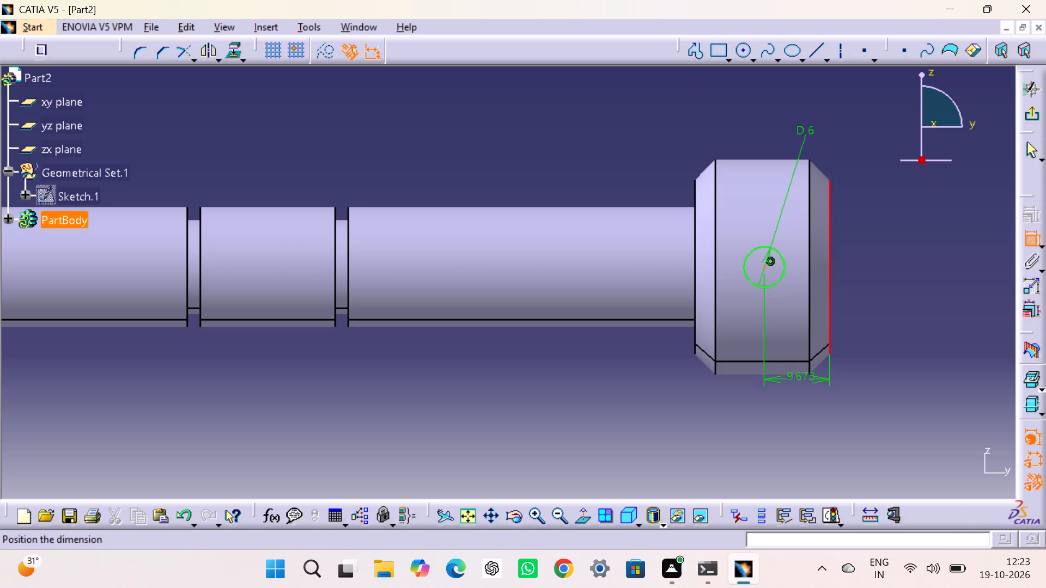
pyautogui.click(793, 391)
pyautogui.doubleClick(791, 387)
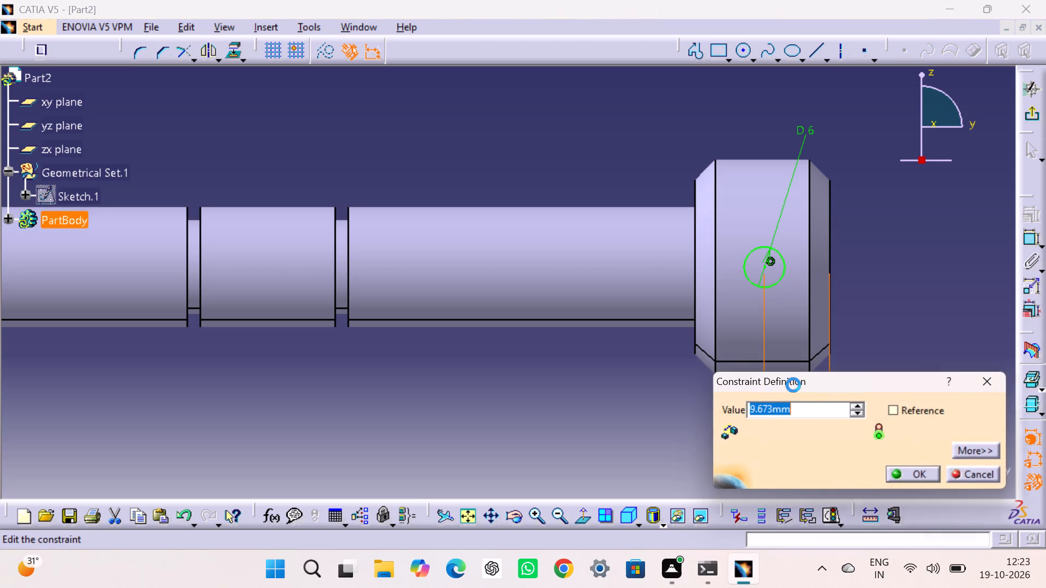
pyautogui.press('1')
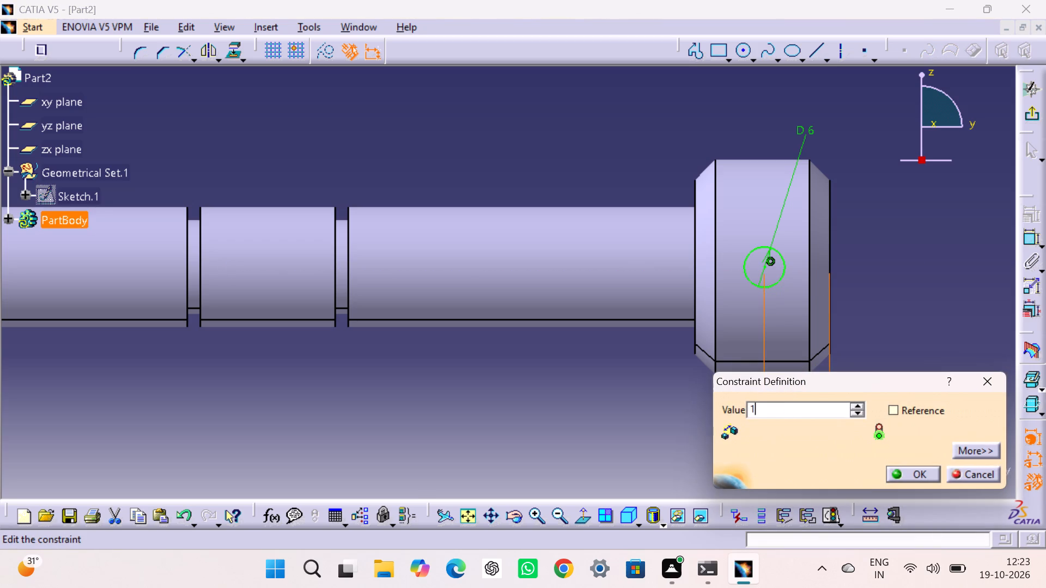
pyautogui.press('0')
pyautogui.press('Return')
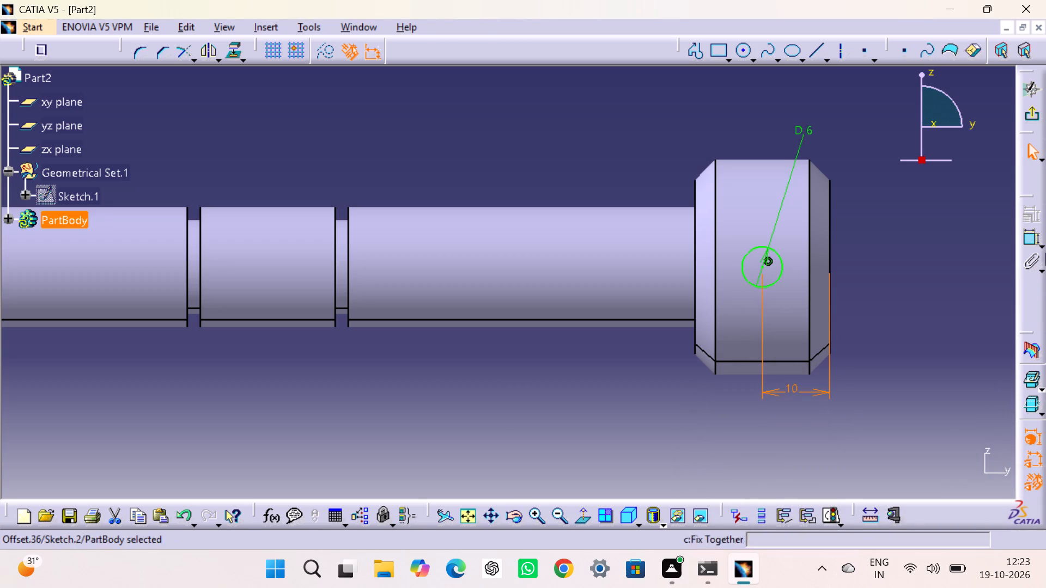
# Exit the sketch and cut the circle through the head as a Pocket with 20 mm depth and mirrored extent.
pyautogui.click(1036, 118)
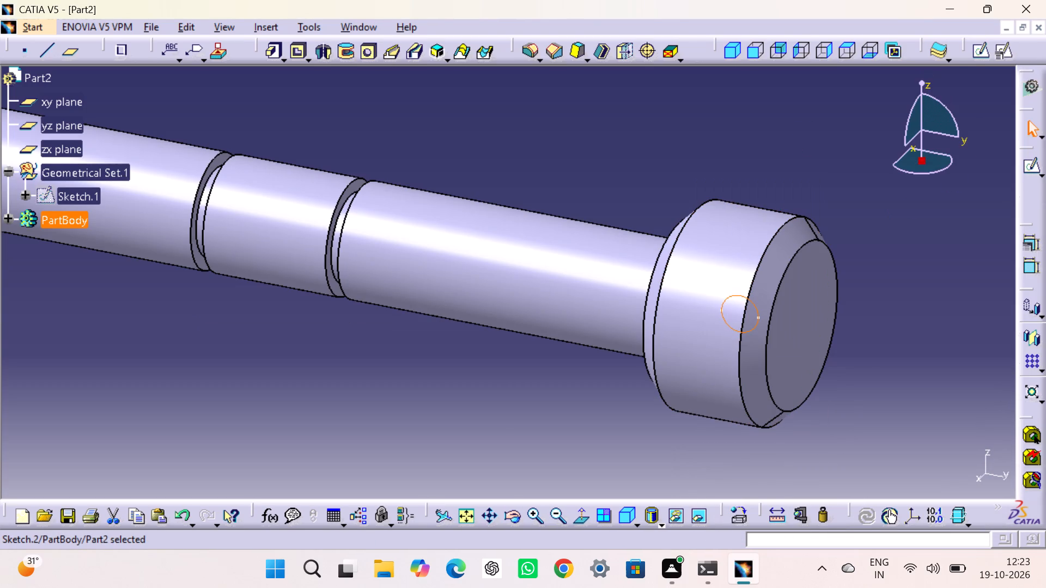
pyautogui.click(295, 49)
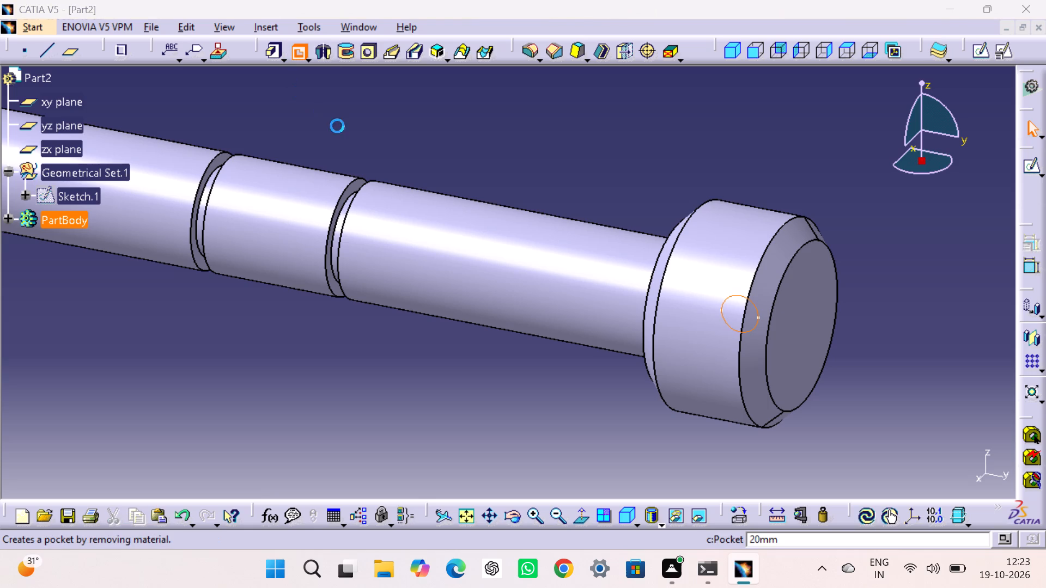
pyautogui.click(817, 399)
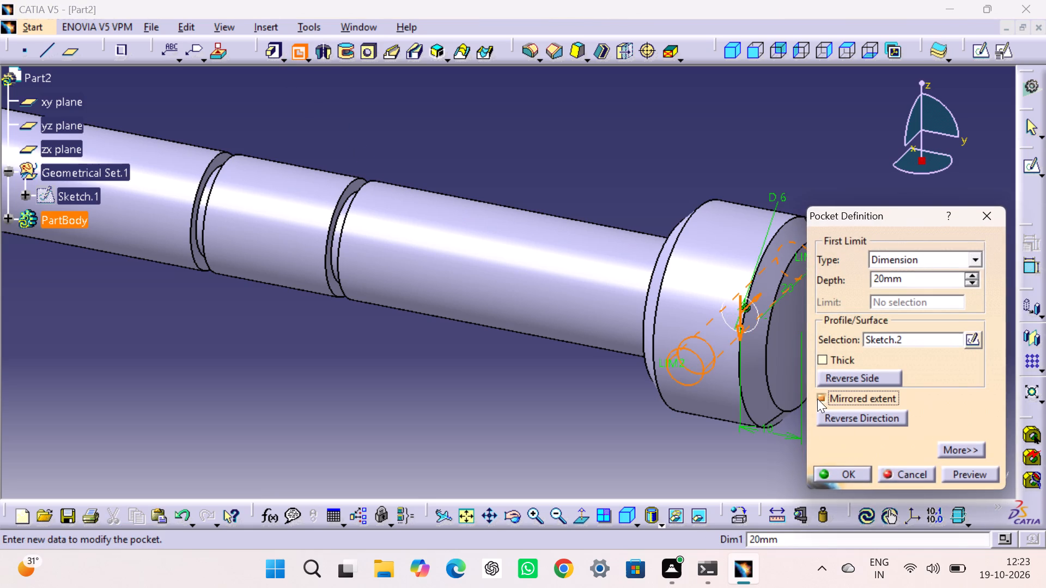
pyautogui.click(964, 473)
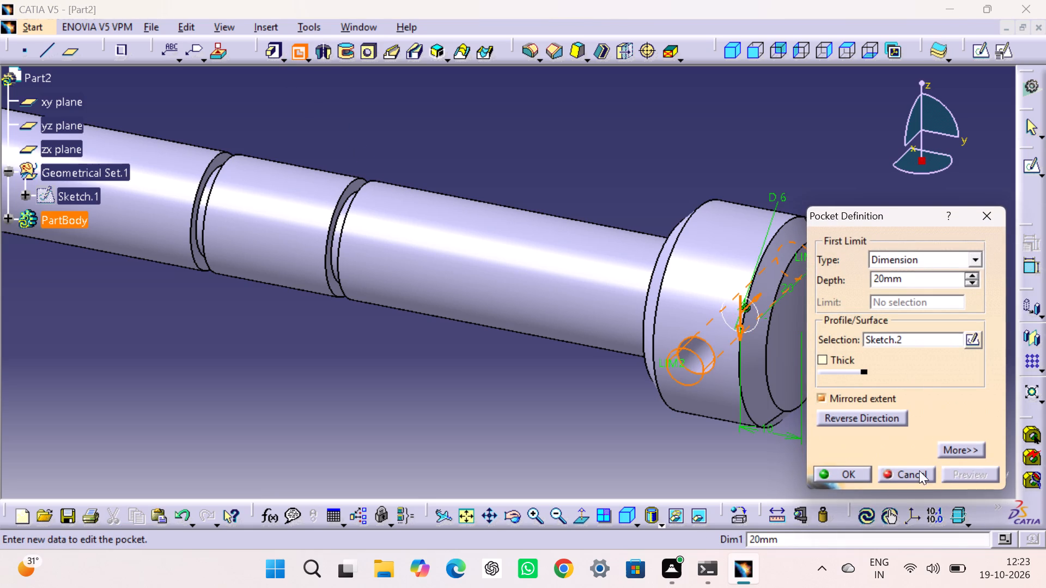
pyautogui.click(850, 469)
pyautogui.moveTo(903, 341); pyautogui.dragTo(478, 331, button='middle')
pyautogui.moveTo(903, 341); pyautogui.dragTo(478, 331, button='right')
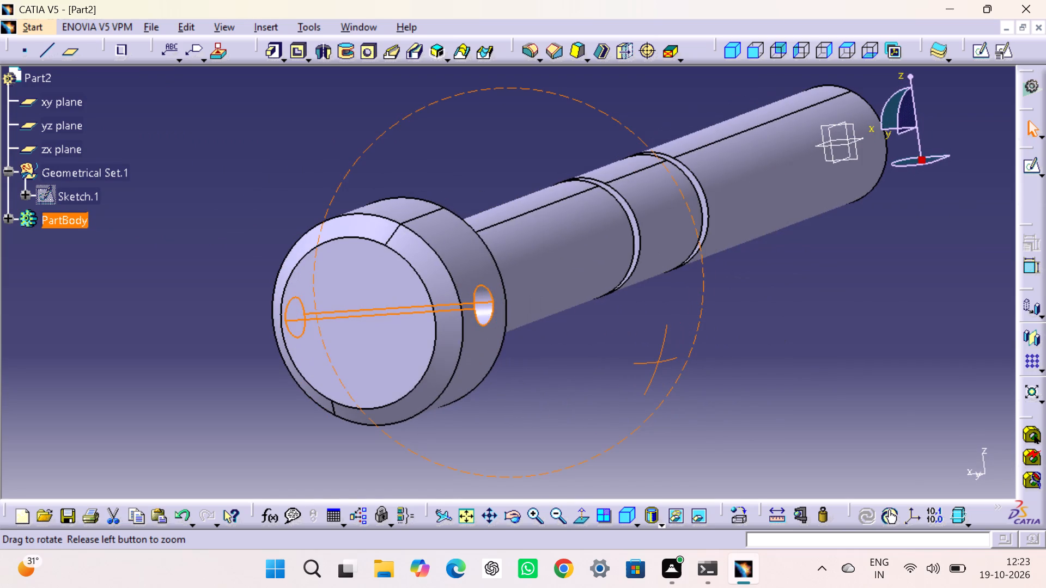
pyautogui.moveTo(478, 331); pyautogui.dragTo(750, 304, button='right')
pyautogui.moveTo(478, 331); pyautogui.dragTo(750, 304, button='middle')
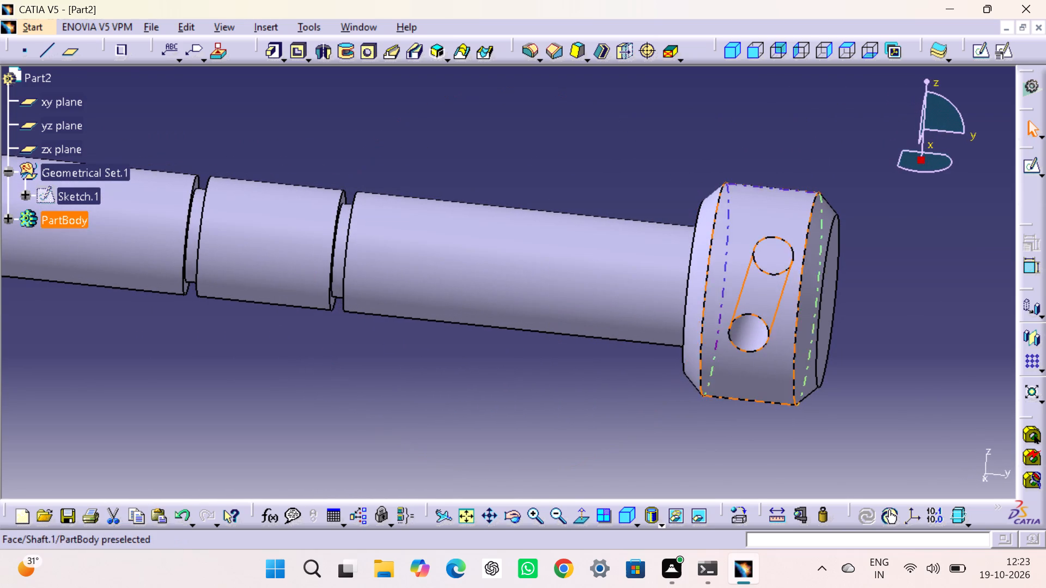
pyautogui.click(819, 141)
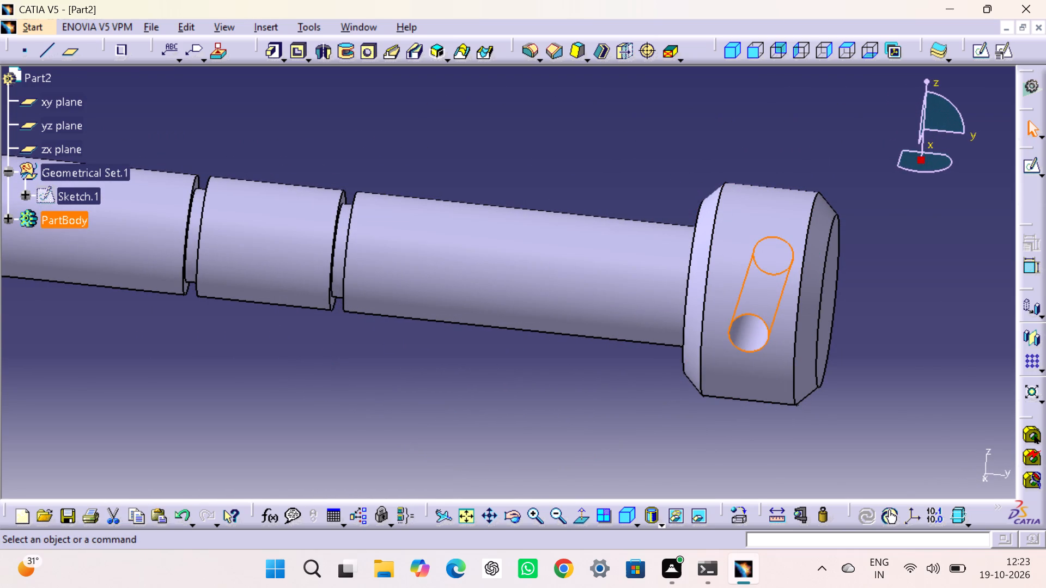
pyautogui.moveTo(454, 123); pyautogui.dragTo(793, 199, button='middle')
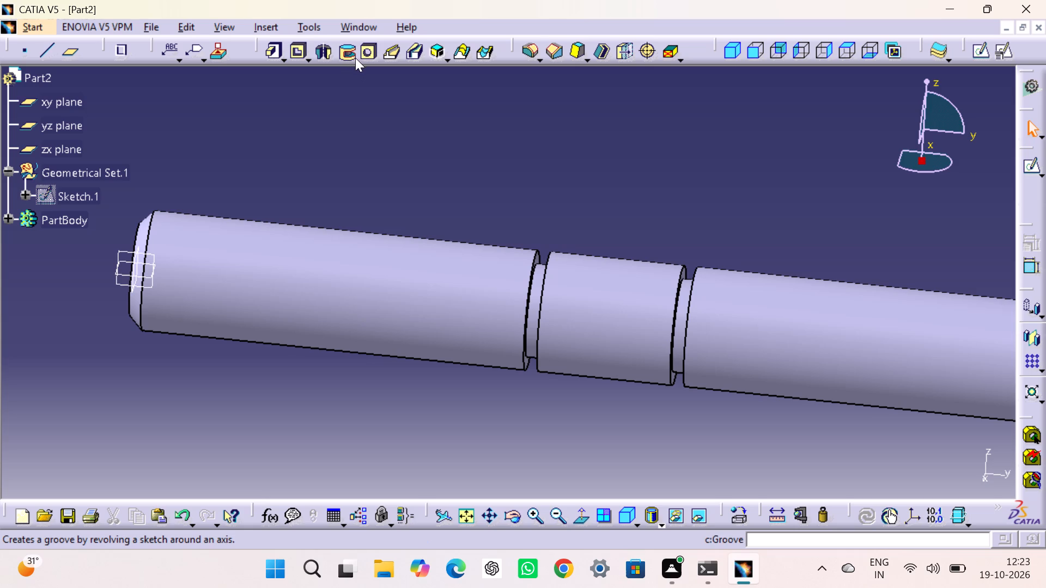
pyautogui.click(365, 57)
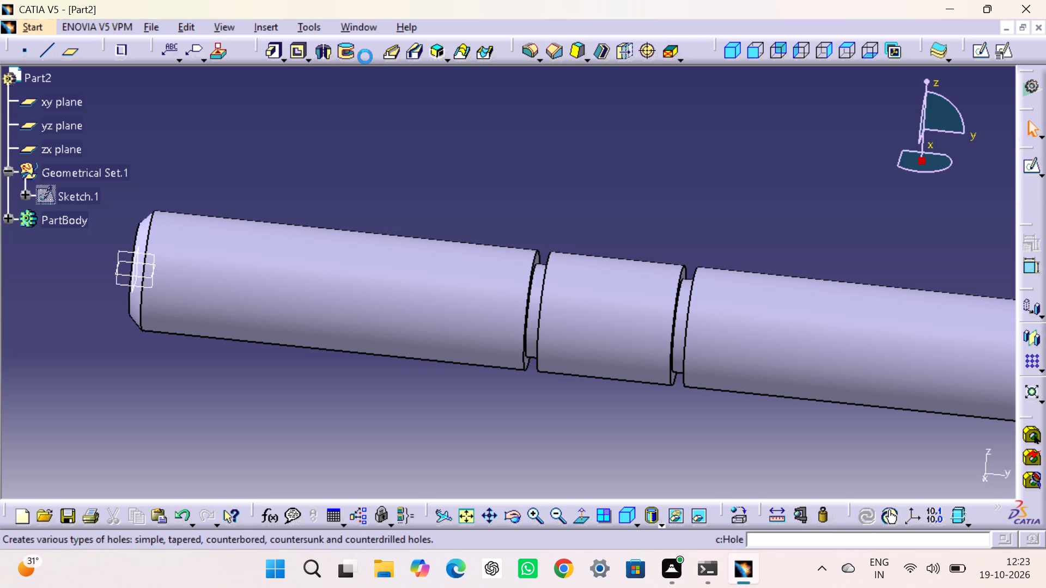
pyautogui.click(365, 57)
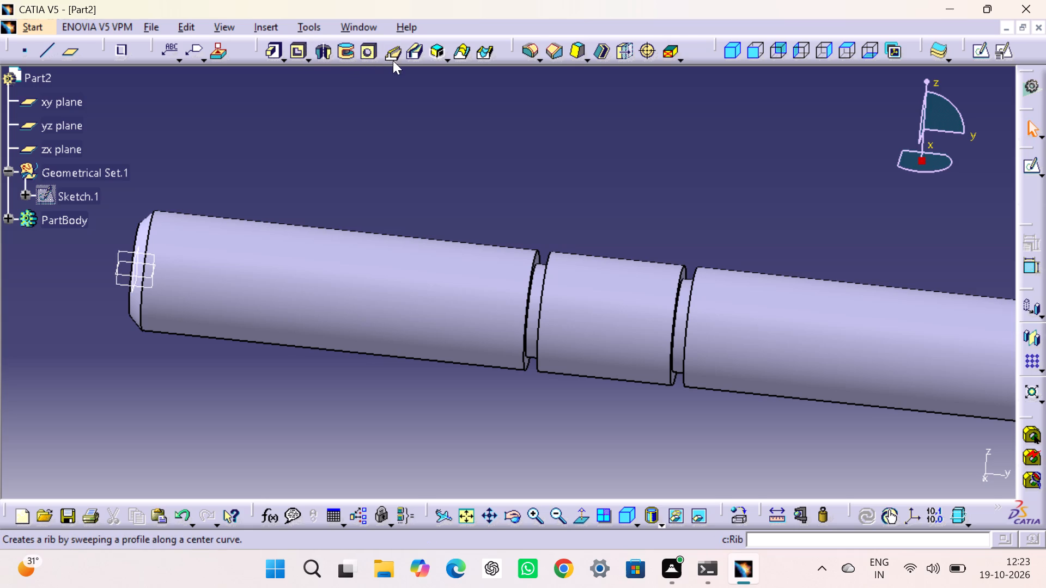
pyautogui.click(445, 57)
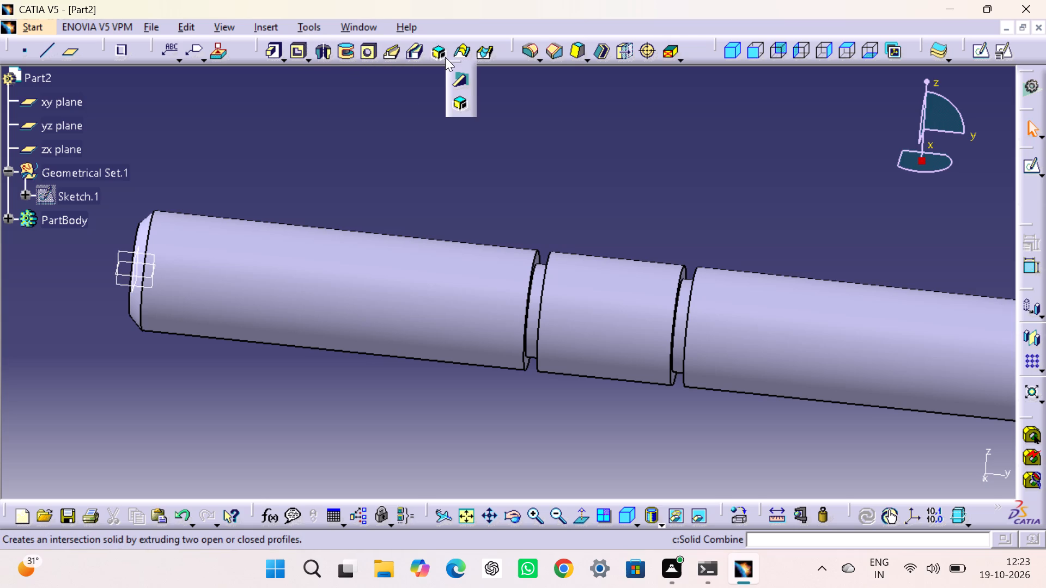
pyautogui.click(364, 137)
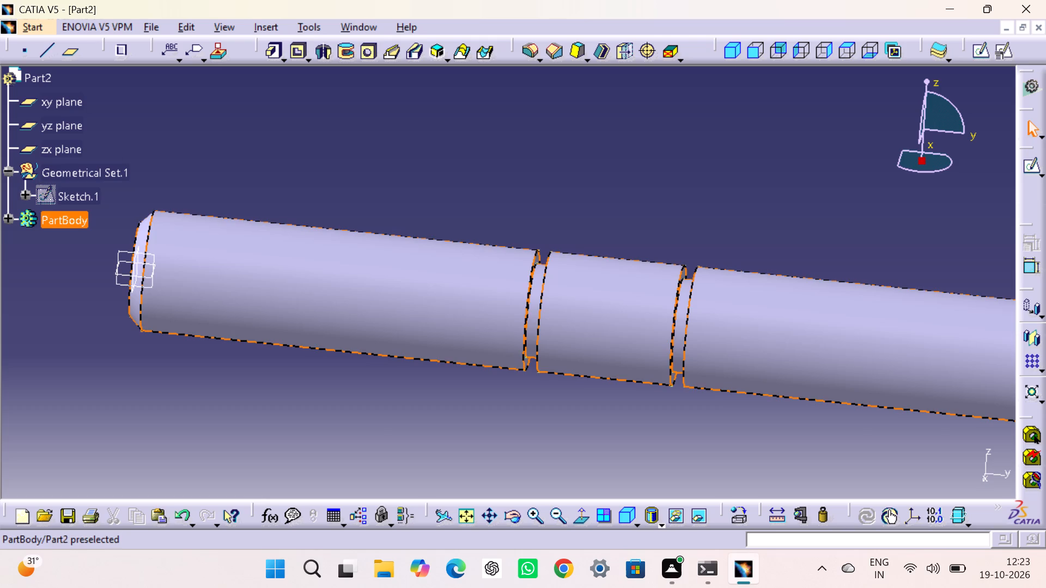
# Set the fill colour of the shaft's PartBody to orange in its graphic properties.
pyautogui.click(44, 217)
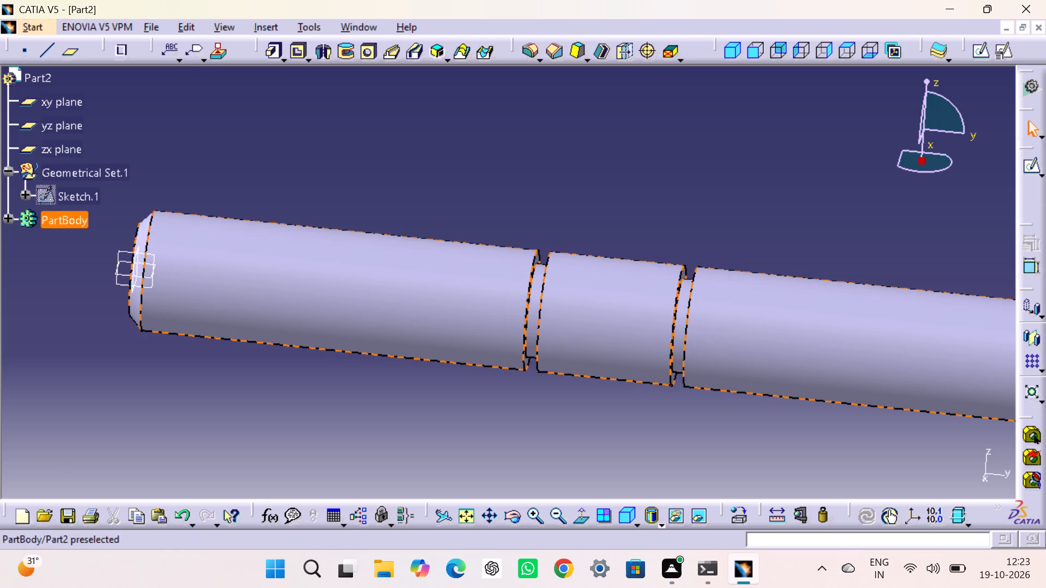
pyautogui.rightClick(58, 225)
pyautogui.click(105, 280)
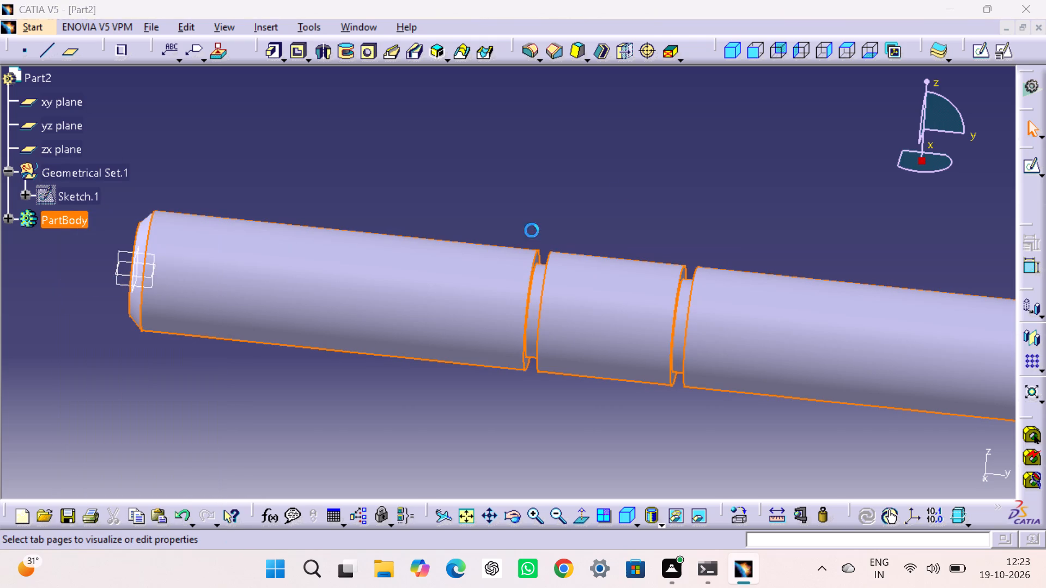
pyautogui.click(743, 119)
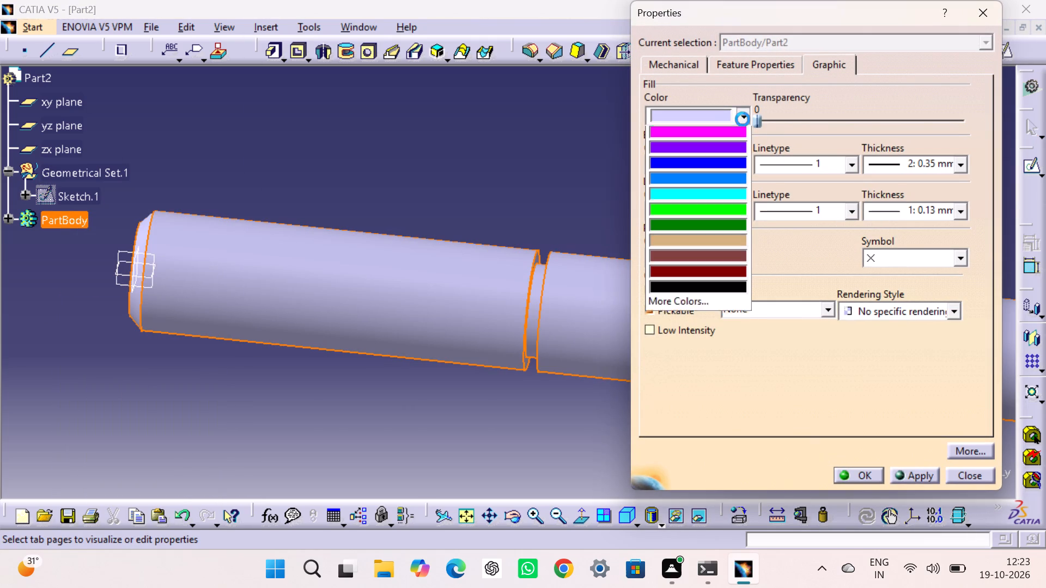
pyautogui.click(712, 180)
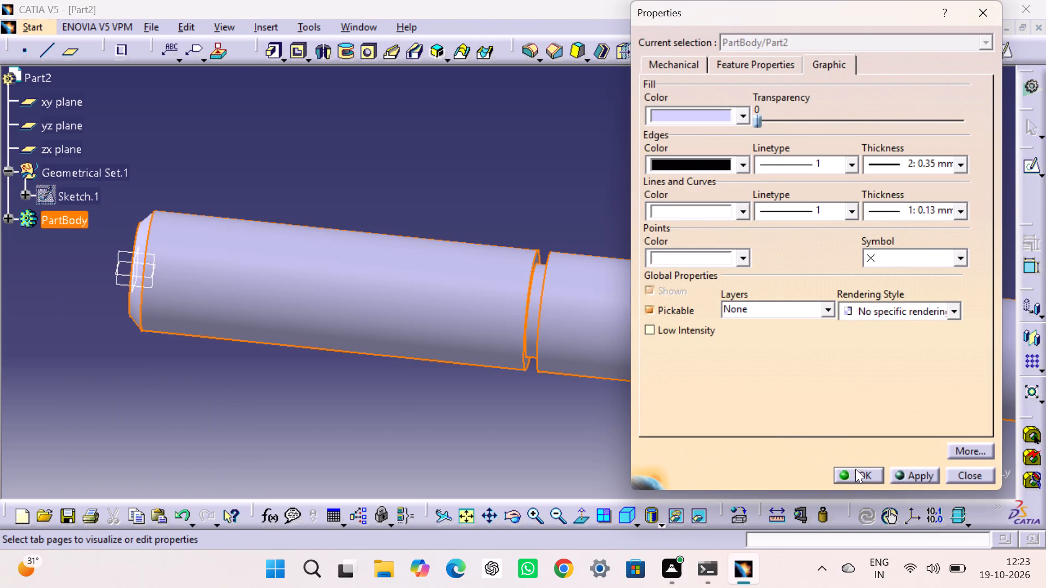
pyautogui.click(855, 471)
pyautogui.click(795, 200)
pyautogui.moveTo(810, 254); pyautogui.dragTo(805, 253, button='middle')
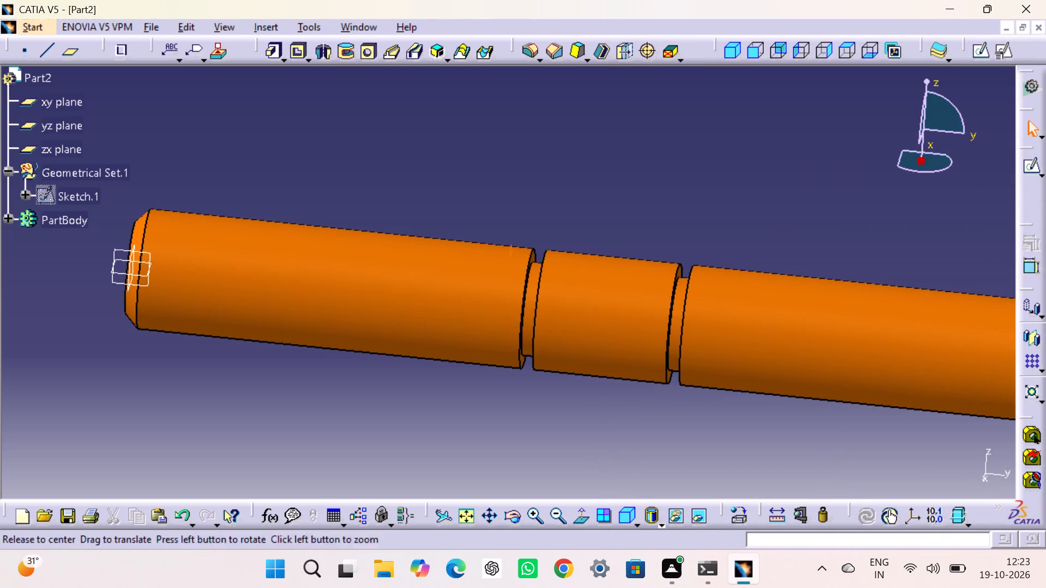
pyautogui.moveTo(805, 253); pyautogui.dragTo(557, 149, button='middle')
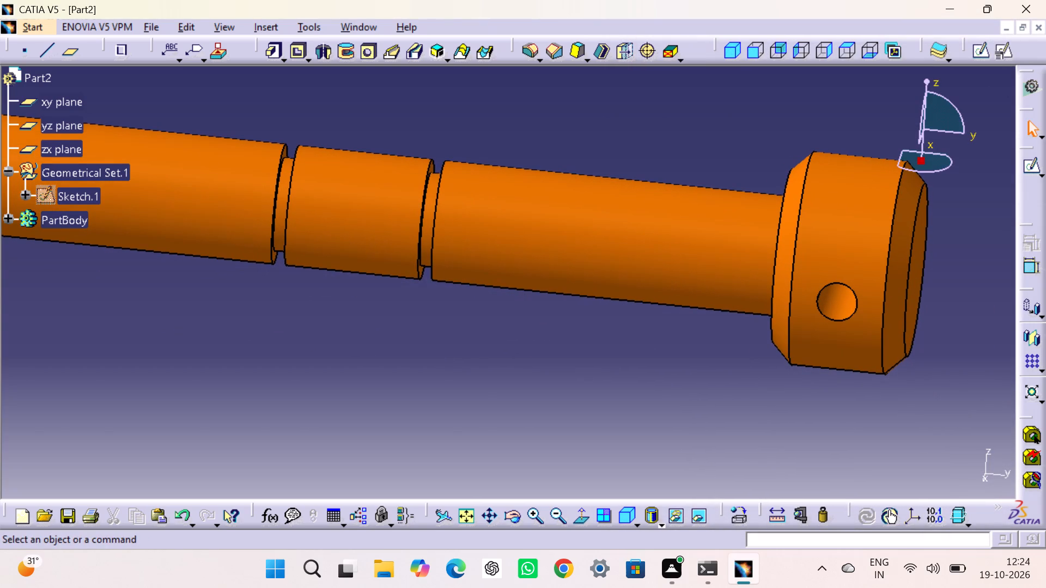
# Apply the Eroded metal 2 material from the Metal catalog to the shaft's PartBody.
pyautogui.click(62, 216)
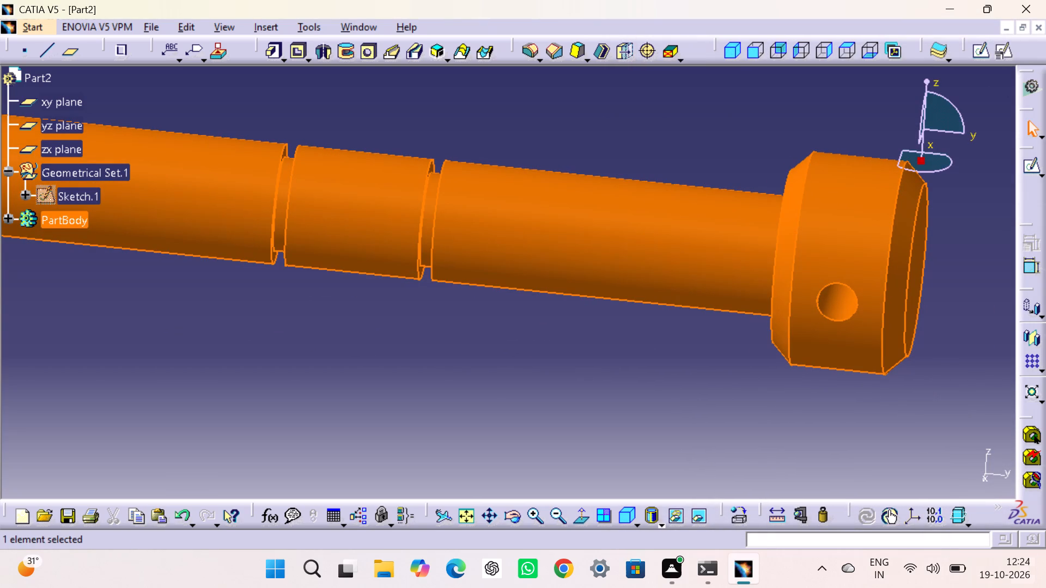
pyautogui.click(737, 514)
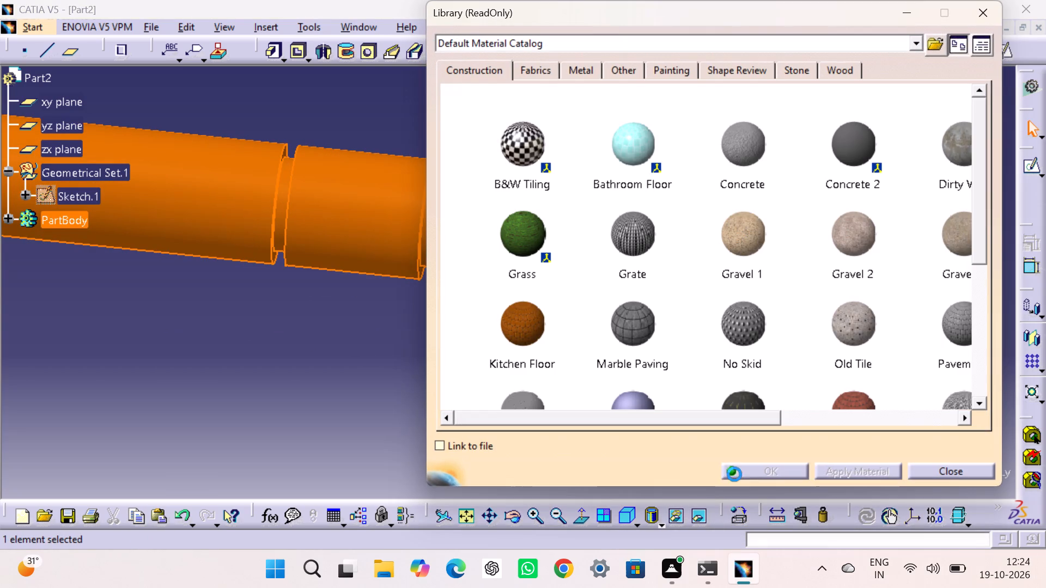
pyautogui.click(587, 76)
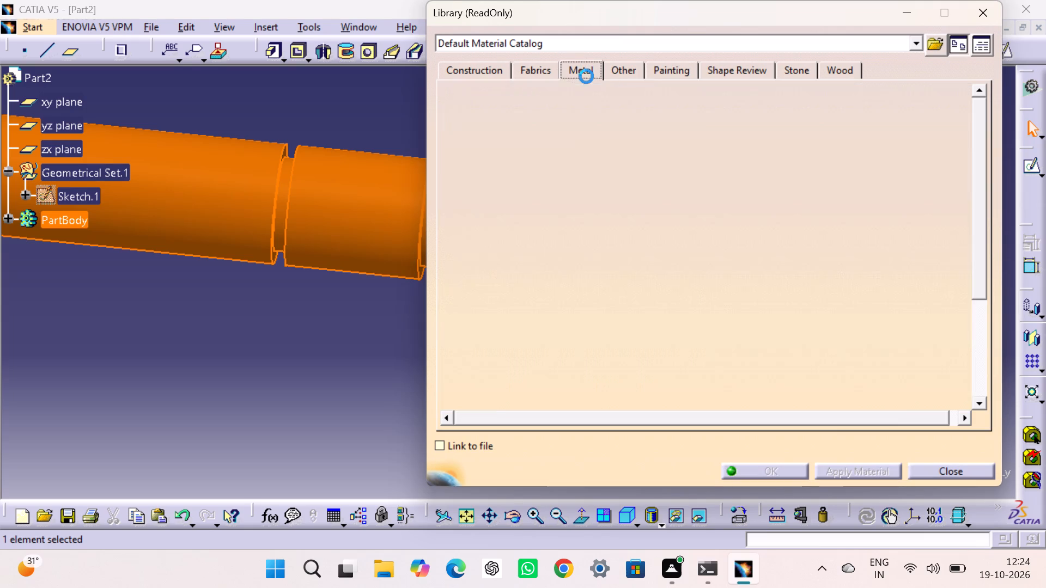
pyautogui.click(836, 228)
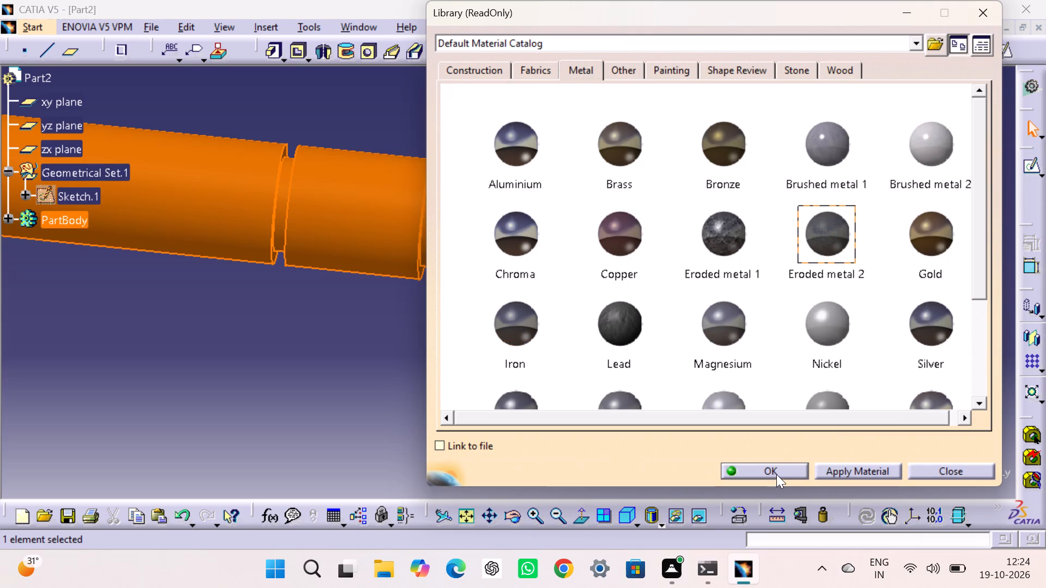
pyautogui.click(776, 474)
pyautogui.click(719, 417)
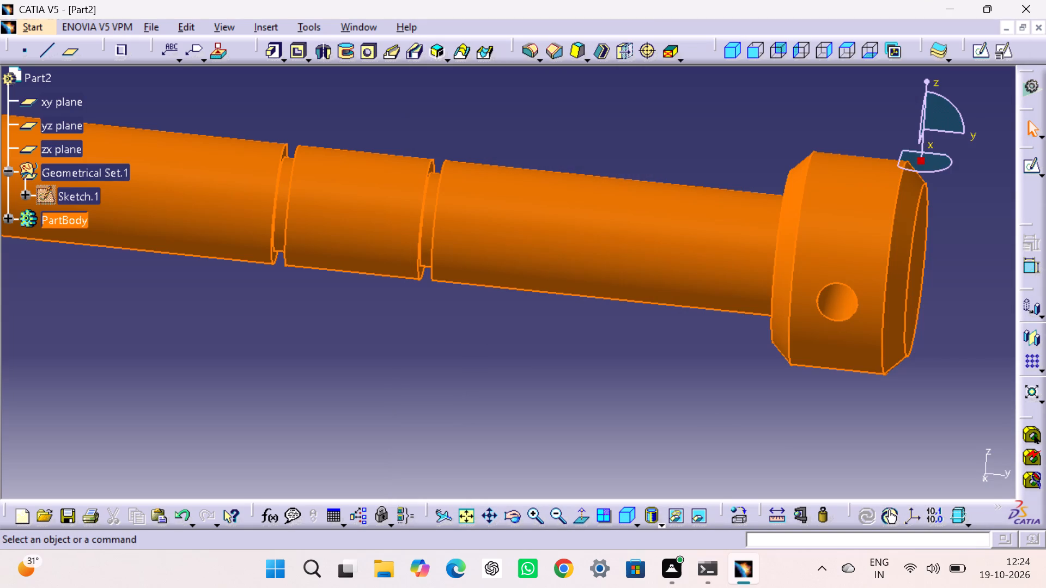
# Hide the xy, yz and zx planes of the shaft part.
pyautogui.click(726, 46)
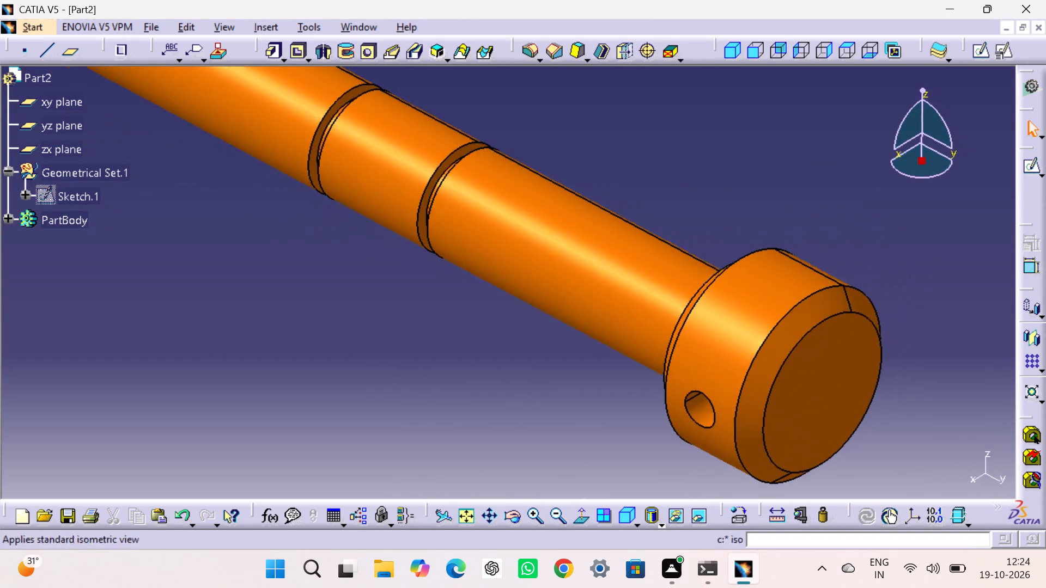
pyautogui.click(469, 512)
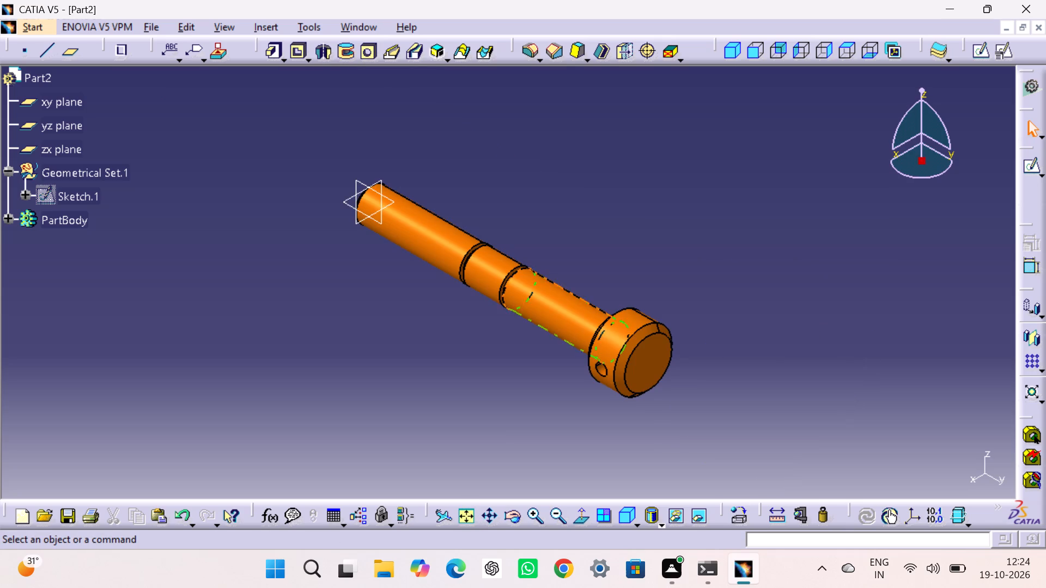
pyautogui.click(636, 261)
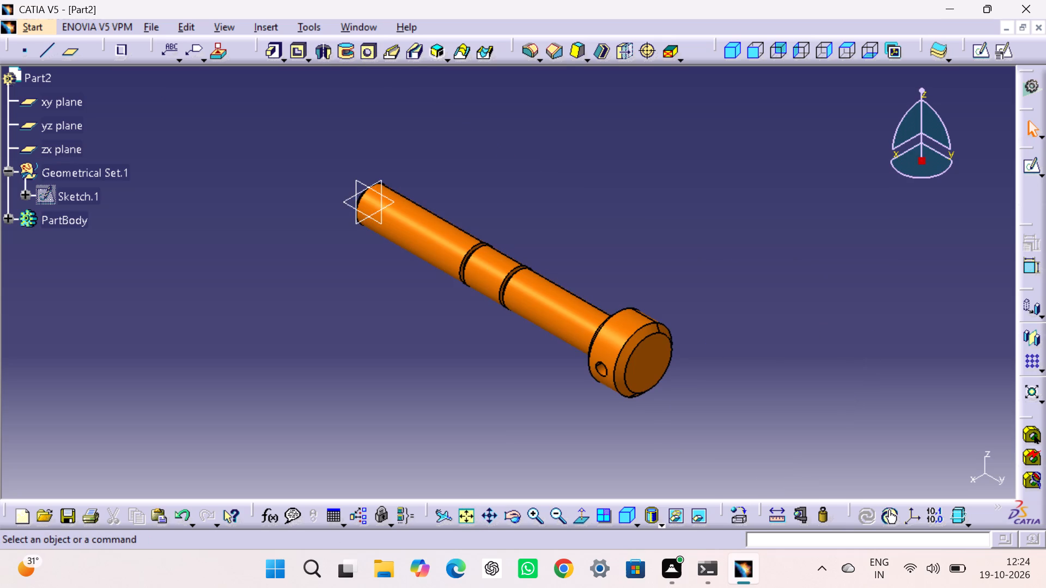
pyautogui.click(357, 185)
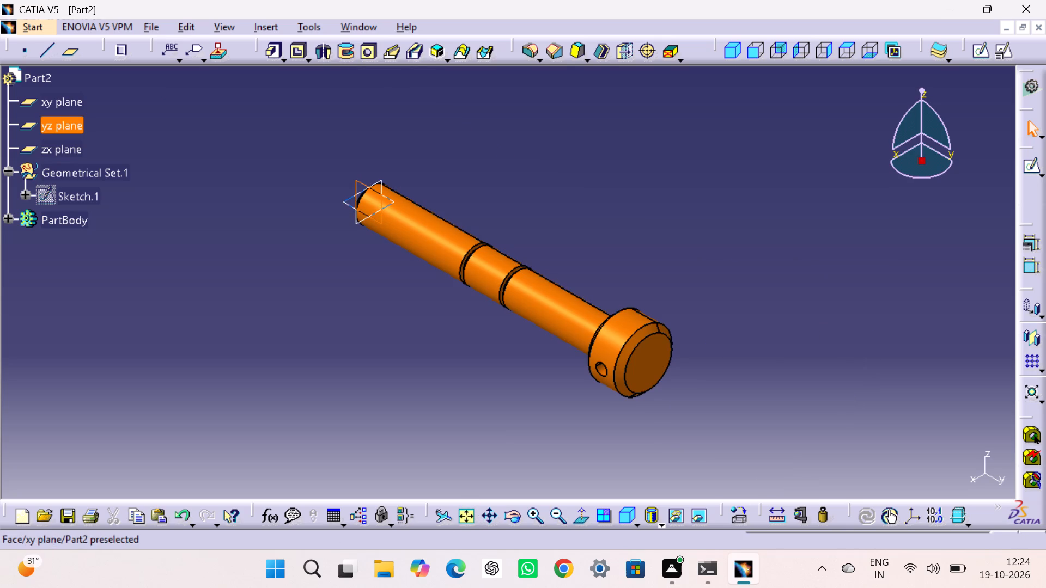
pyautogui.keyDown('ctrl'); pyautogui.click(347, 199); pyautogui.keyUp('ctrl')
pyautogui.keyDown('ctrl'); pyautogui.click(354, 222); pyautogui.keyUp('ctrl')
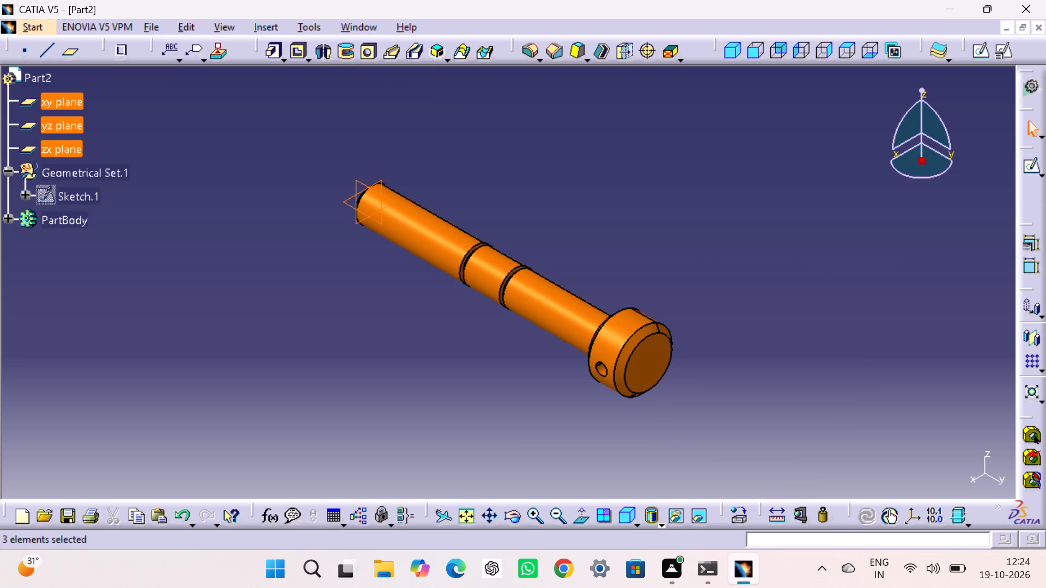
pyautogui.rightClick(361, 183)
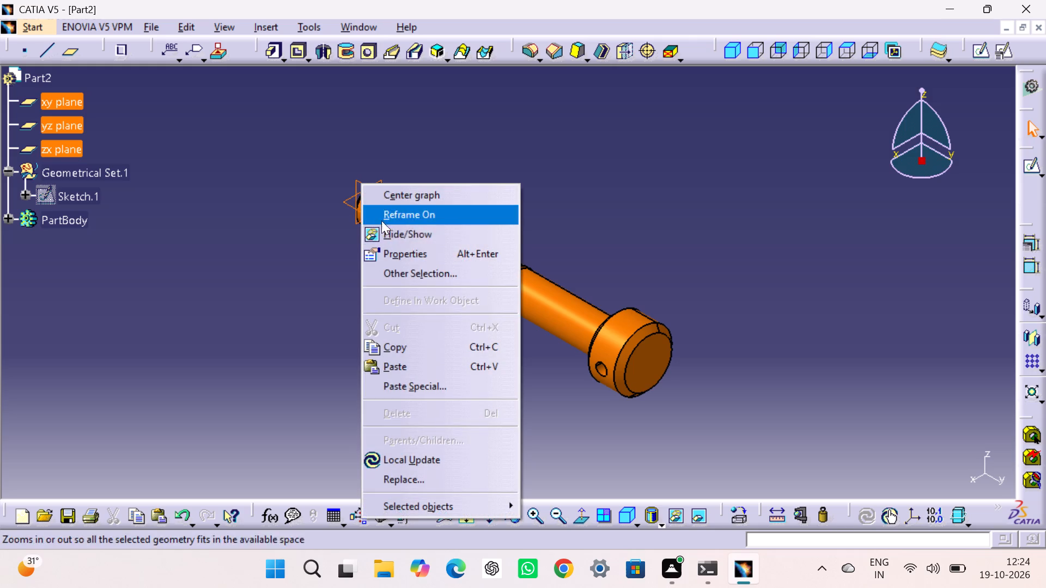
pyautogui.click(385, 231)
pyautogui.click(549, 170)
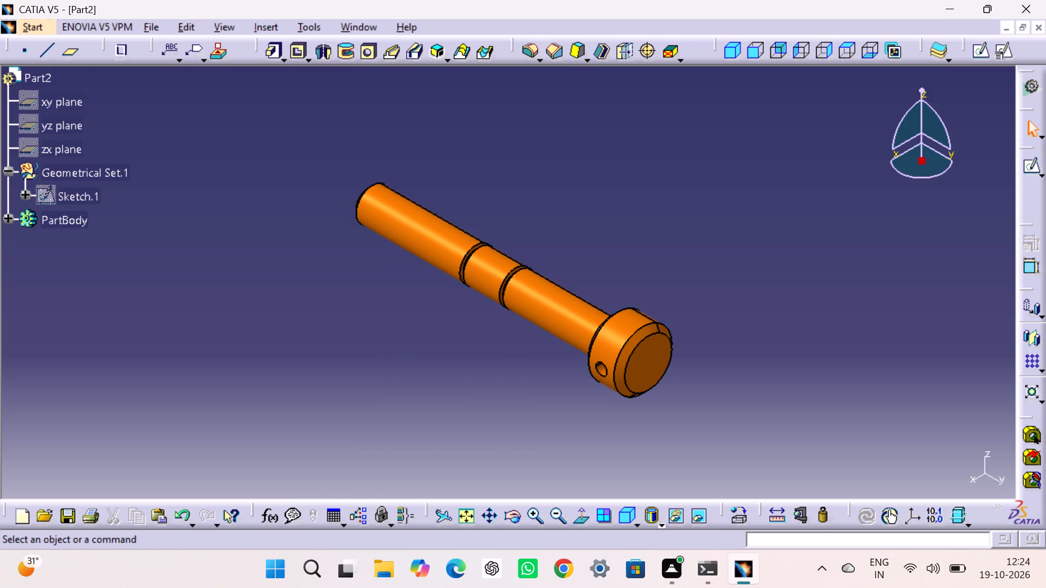
# Switch to base.CATPart and hide its xy, yz and zx planes.
pyautogui.click(364, 21)
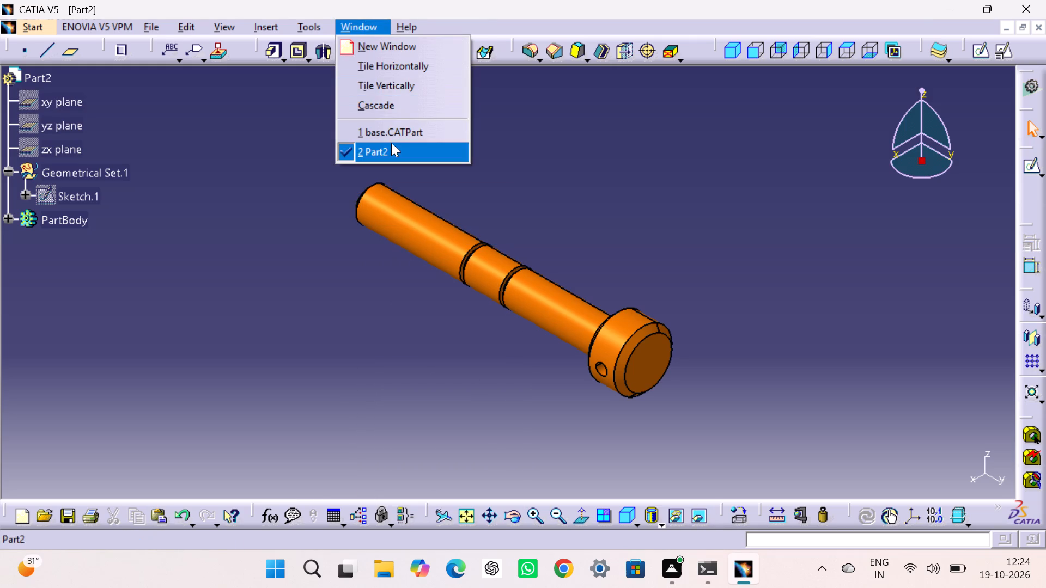
pyautogui.click(391, 130)
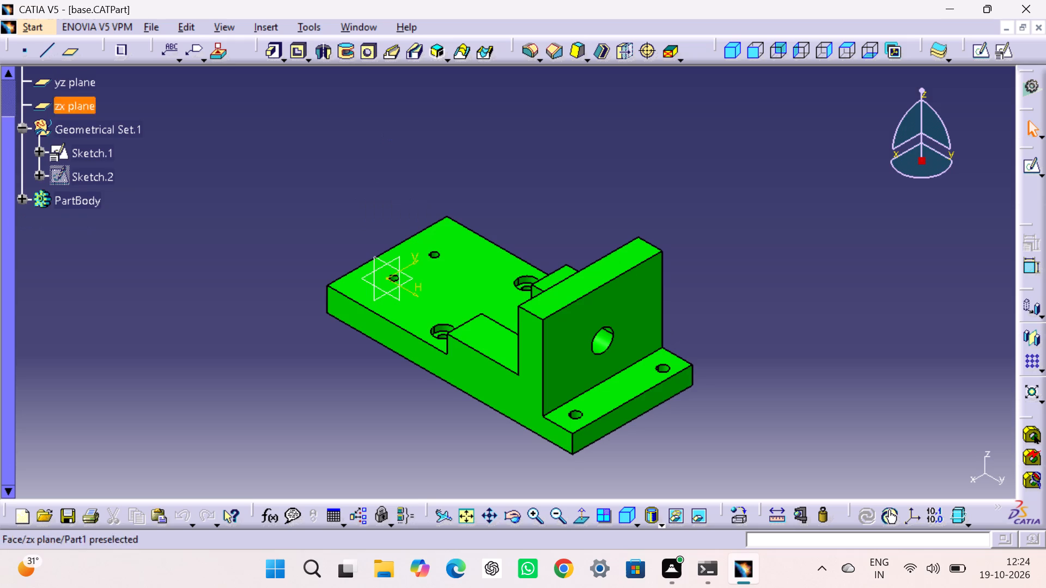
pyautogui.scroll(2, 99, 110)
pyautogui.click(82, 144)
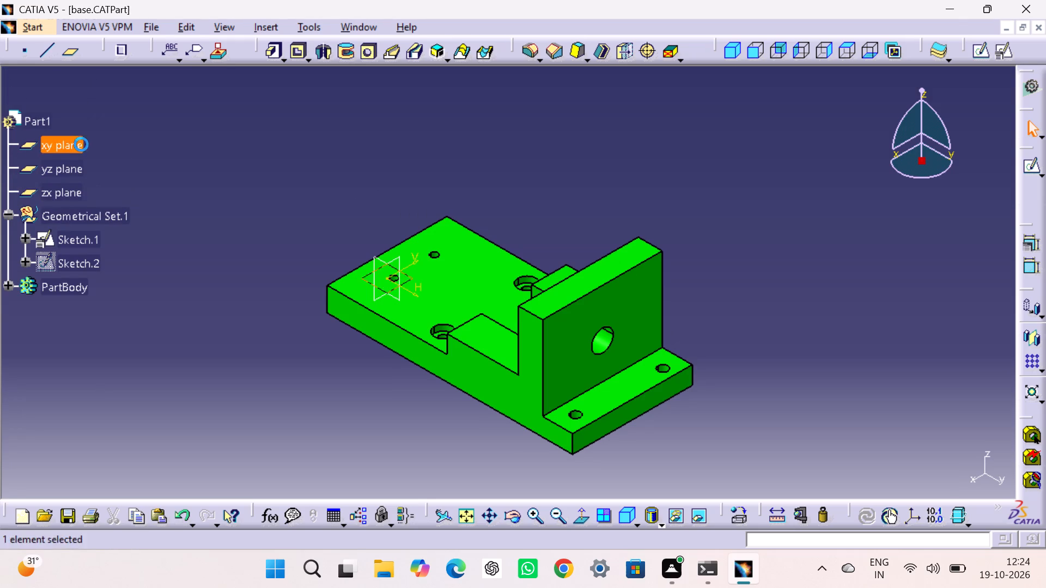
pyautogui.keyDown('ctrl'); pyautogui.click(74, 166); pyautogui.keyUp('ctrl')
pyautogui.keyDown('ctrl'); pyautogui.click(72, 189); pyautogui.keyUp('ctrl')
pyautogui.rightClick(71, 187)
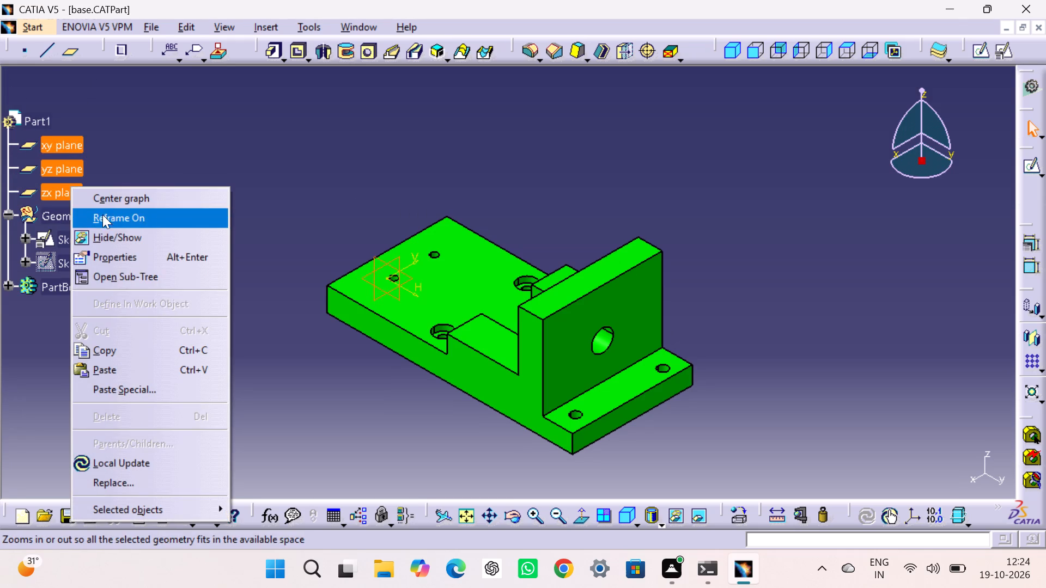
pyautogui.click(108, 229)
pyautogui.click(293, 186)
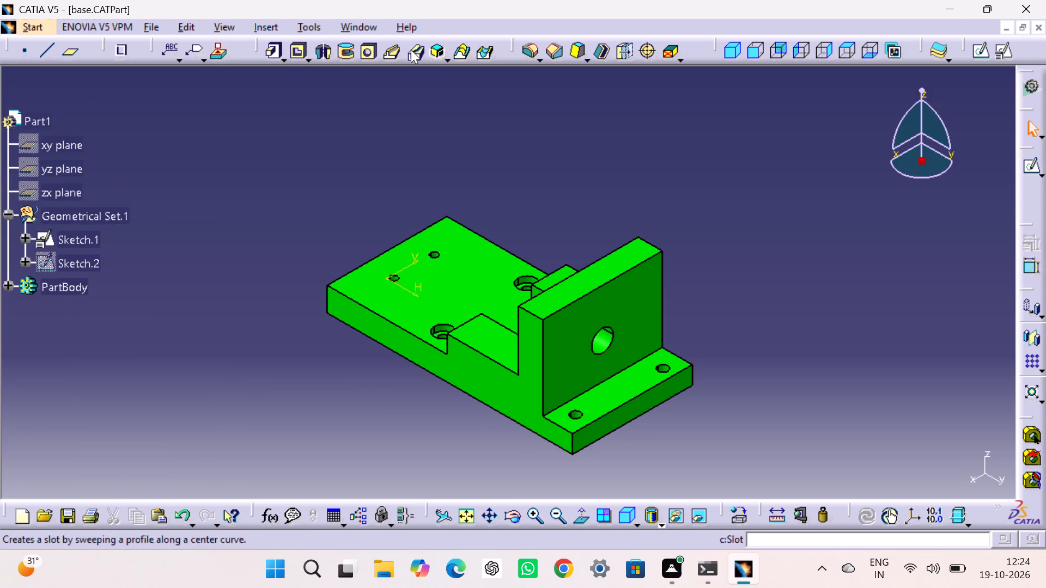
# Hide Geometrical Set.1 in the base part.
pyautogui.rightClick(89, 220)
pyautogui.click(141, 261)
pyautogui.click(283, 217)
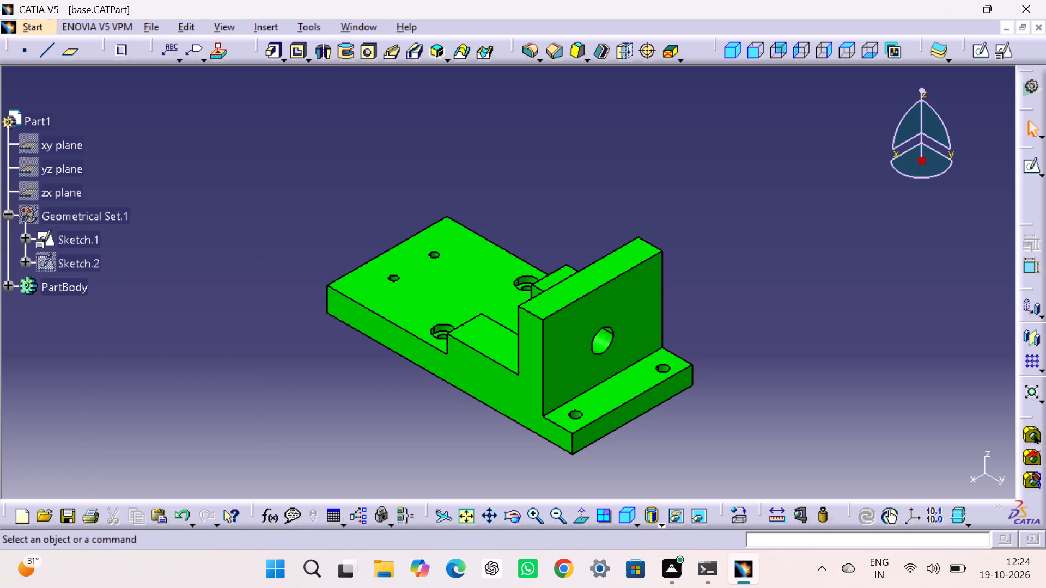
# Switch back to Part2 and hide its Geometrical Set.1.
pyautogui.click(346, 21)
pyautogui.click(358, 151)
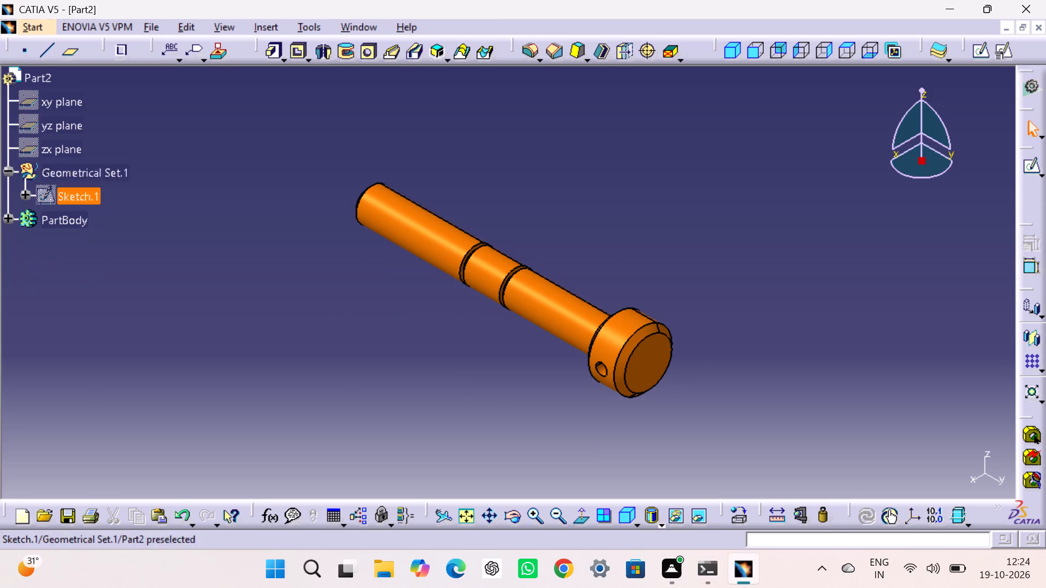
pyautogui.rightClick(94, 174)
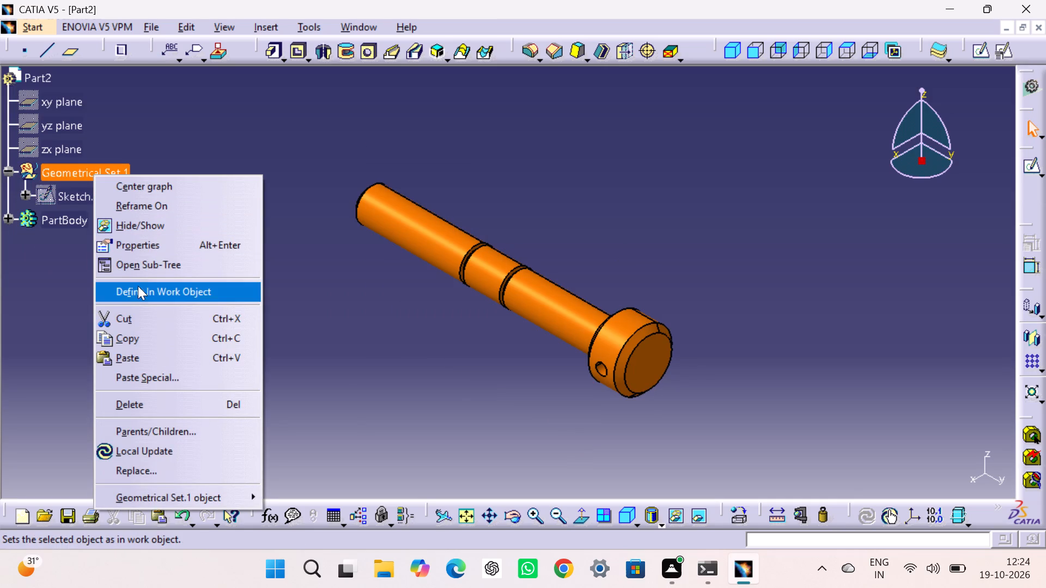
pyautogui.click(147, 230)
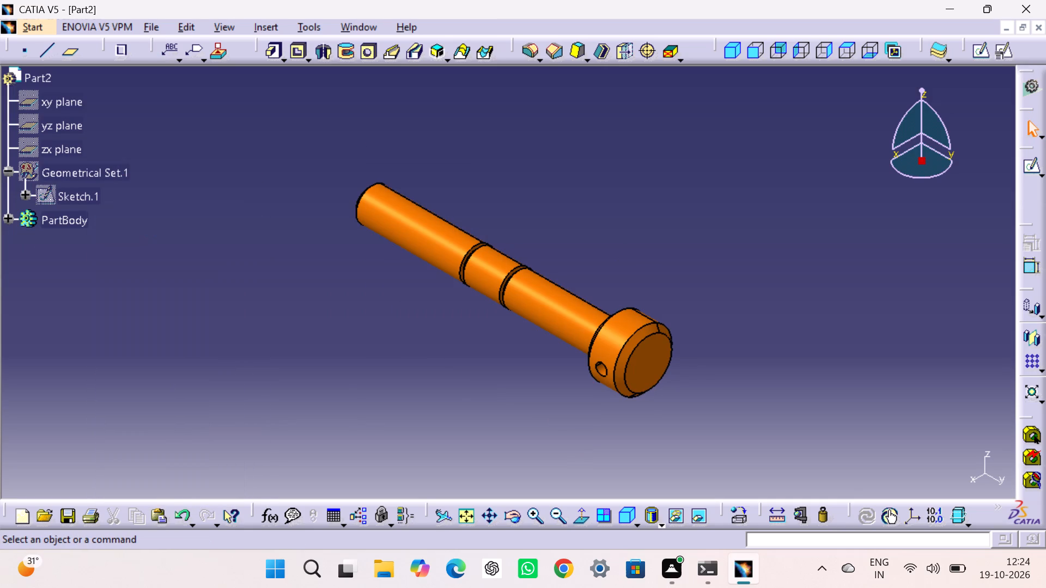
pyautogui.click(242, 232)
pyautogui.moveTo(246, 229); pyautogui.dragTo(256, 242, button='middle')
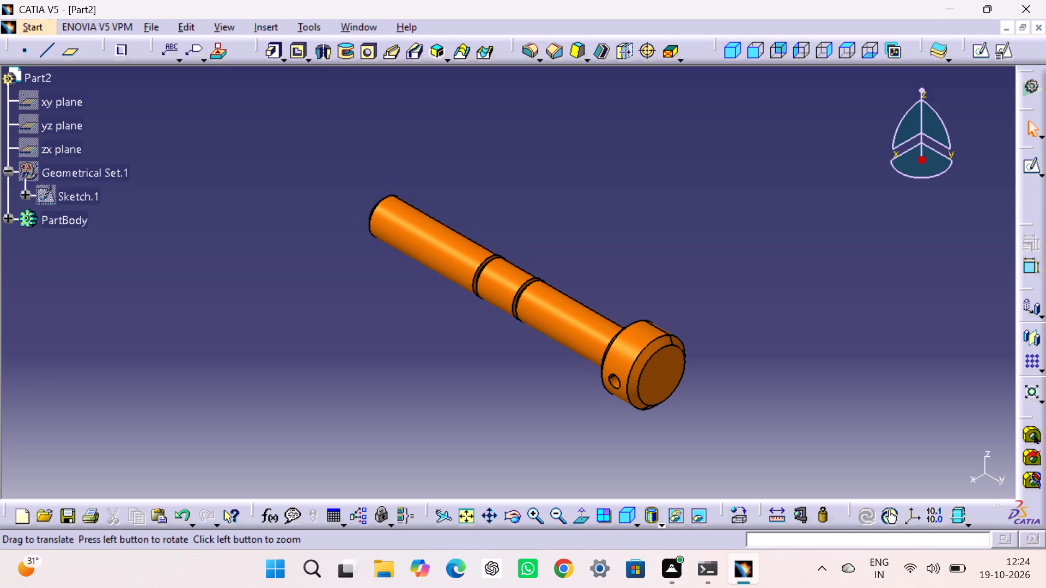
# Save the shaft part in the Catia folder under the file name "long bolt".
pyautogui.hotkey('ctrl', 's')
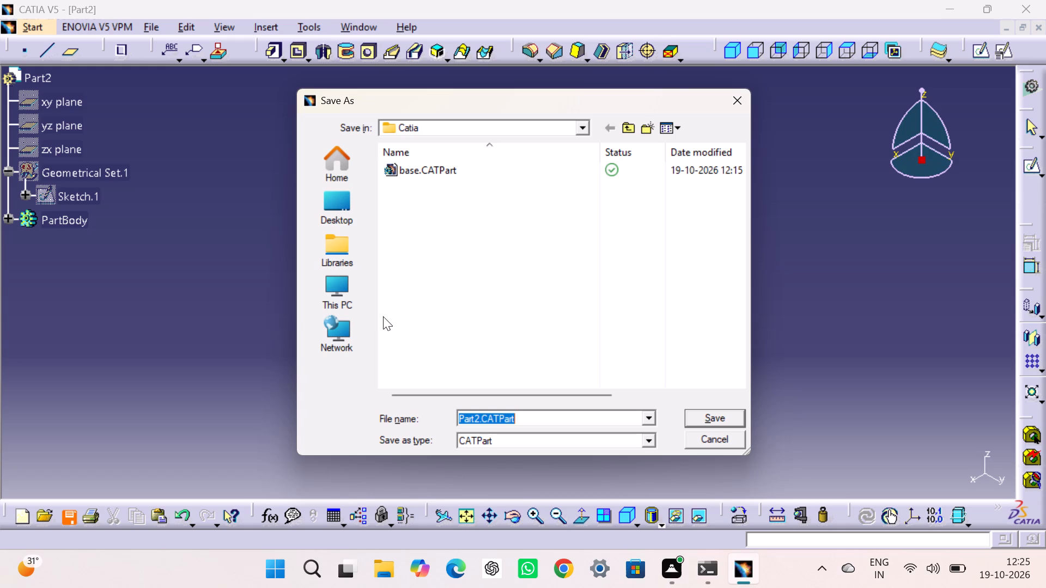
pyautogui.write('lon')
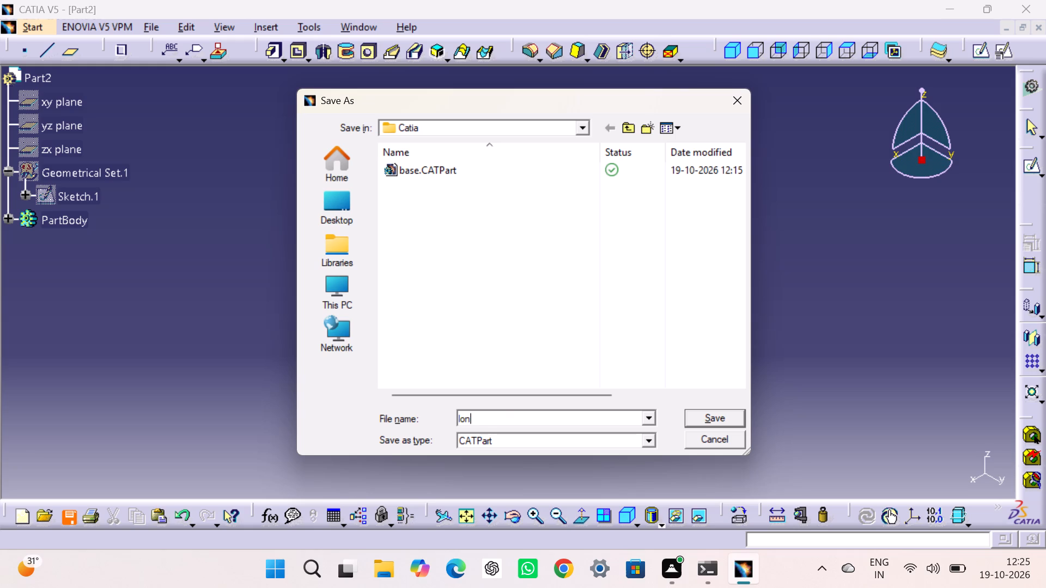
pyautogui.write('g')
pyautogui.press('space')
pyautogui.write('bolt')
pyautogui.press('Return')
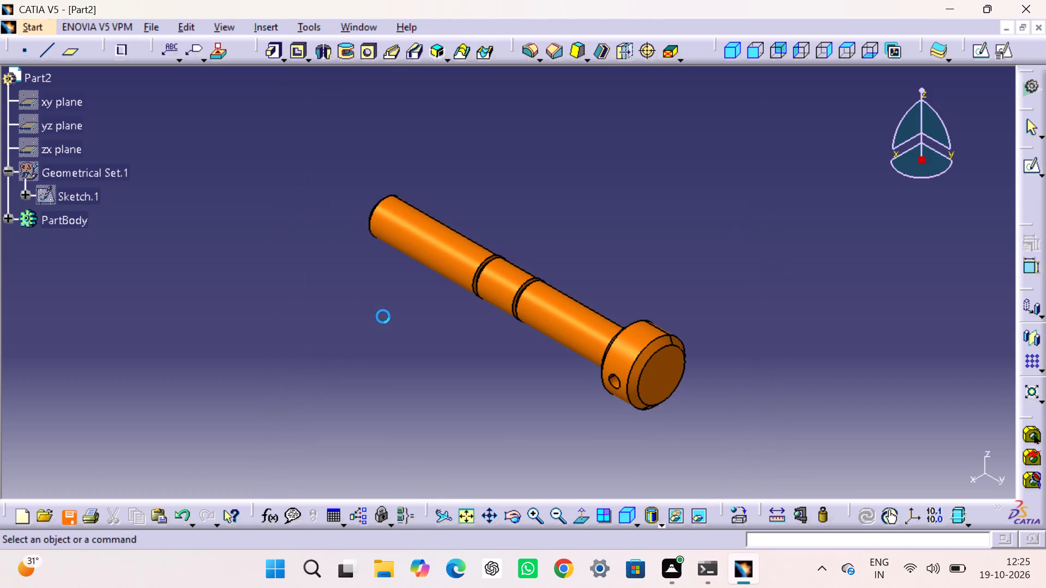
# Create a new document of type Part.
pyautogui.hotkey('ctrl', 'n')
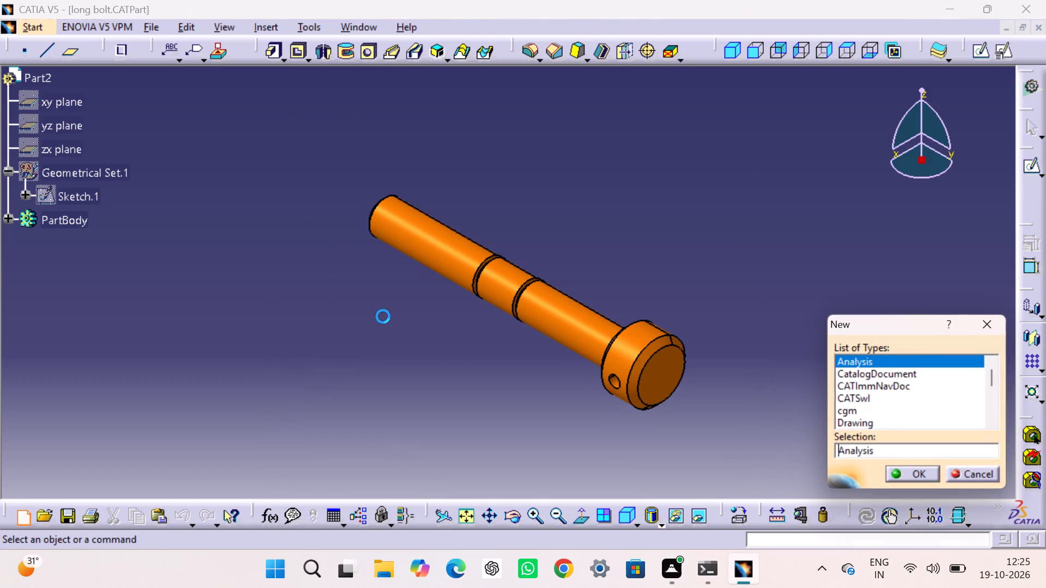
pyautogui.press('p')
pyautogui.press('Return')
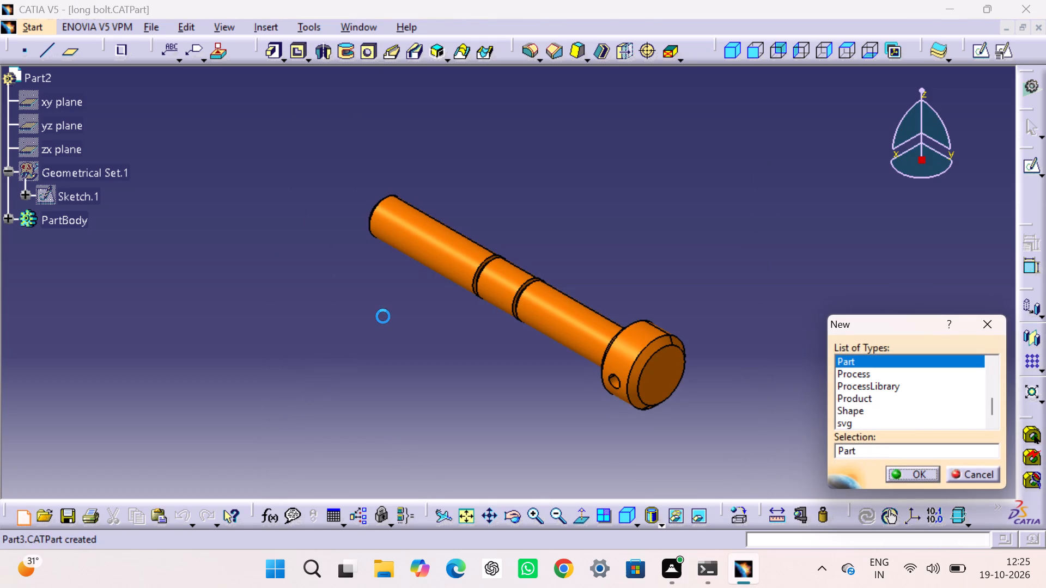
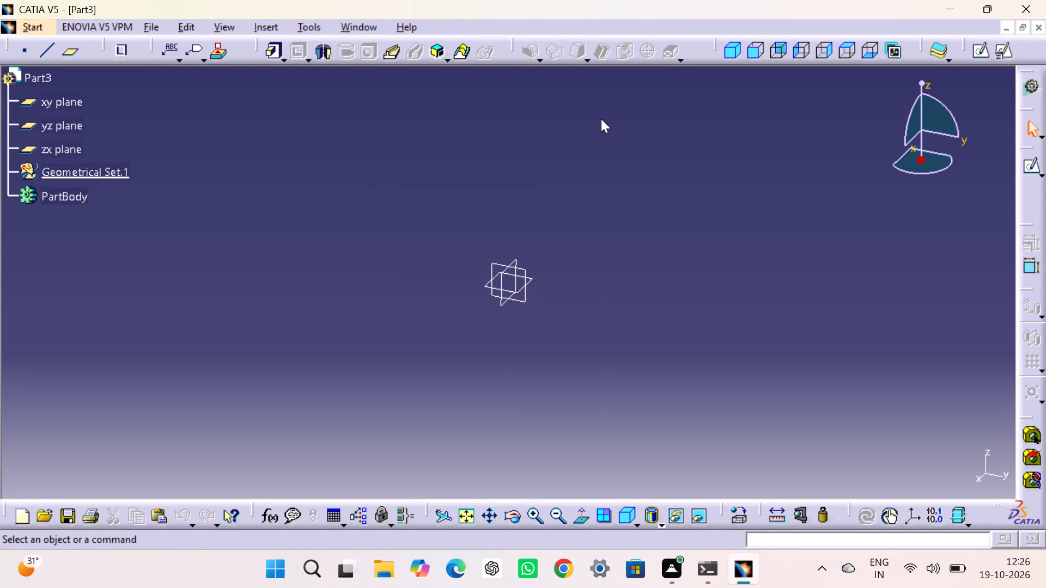
# Start a sketch on the yz plane and draw a circle about 45.5 mm in diameter centred on the origin.
pyautogui.click(492, 262)
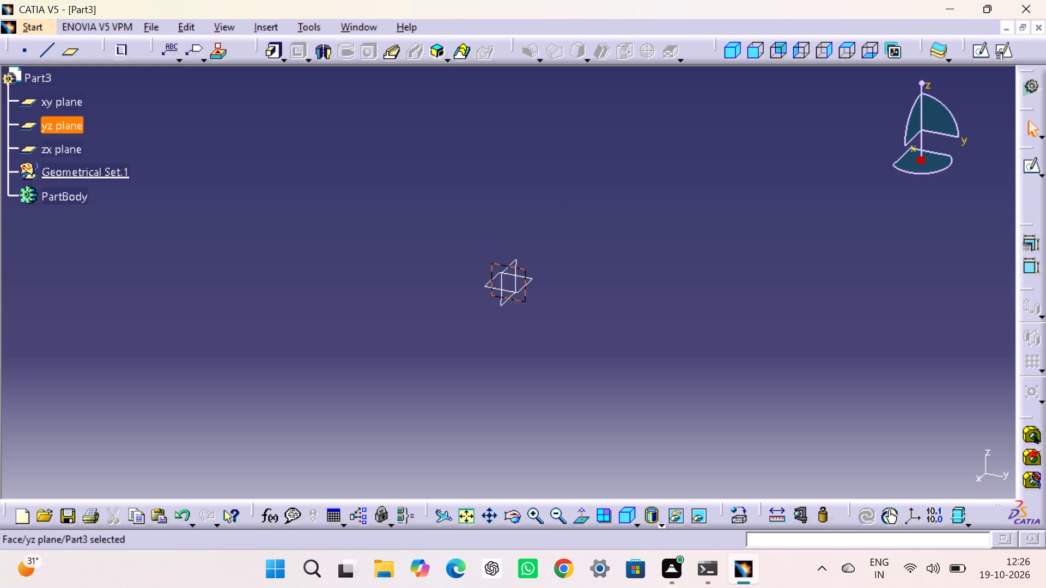
pyautogui.click(980, 50)
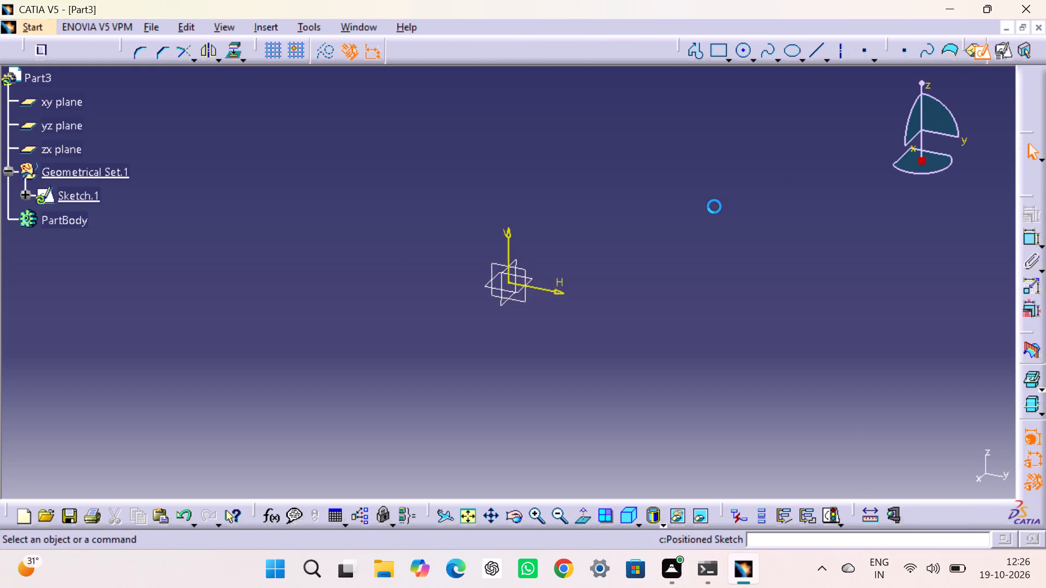
pyautogui.click(714, 206)
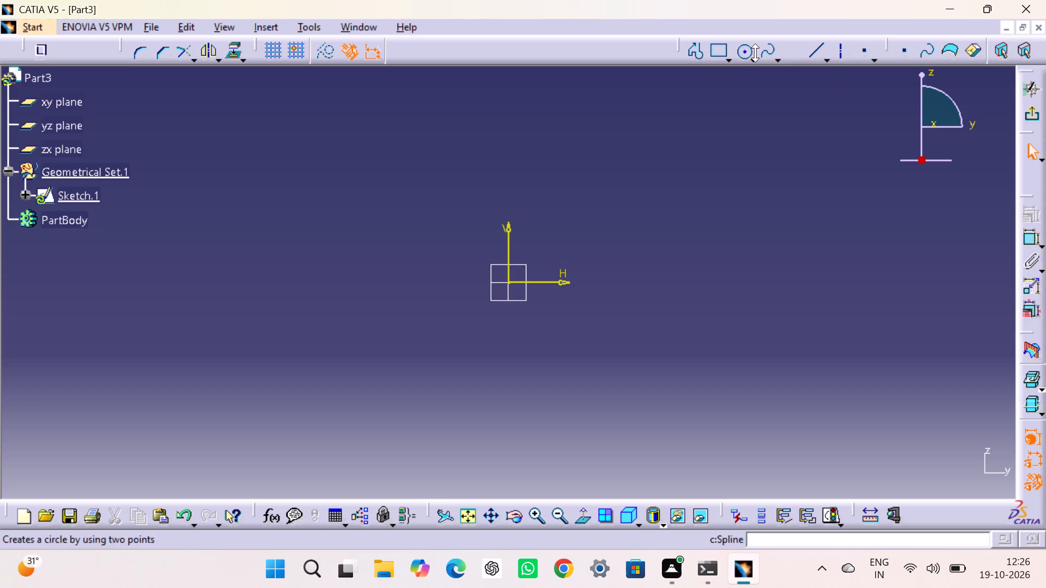
pyautogui.click(745, 47)
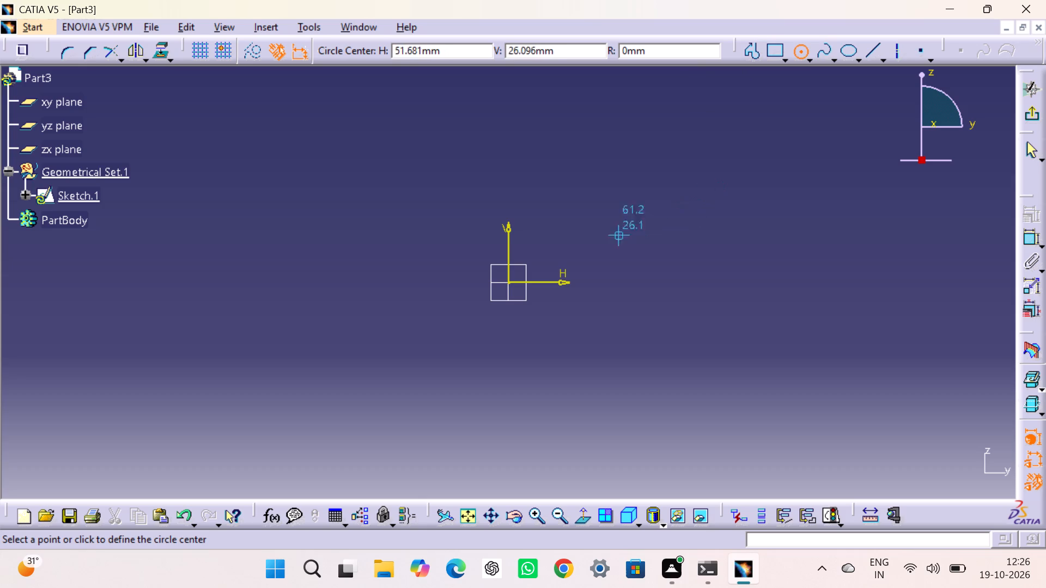
pyautogui.click(507, 283)
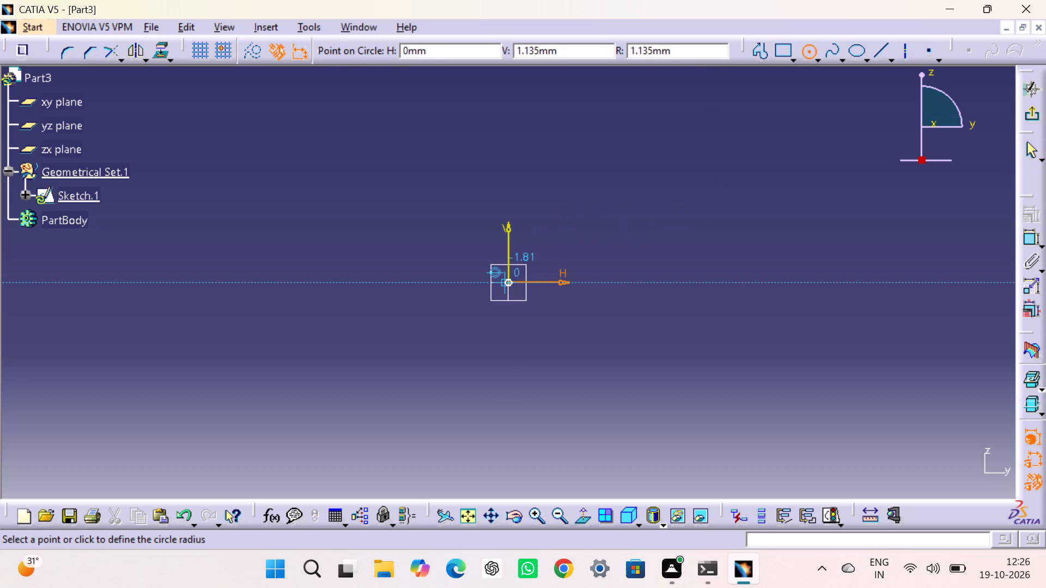
pyautogui.click(529, 318)
pyautogui.click(727, 291)
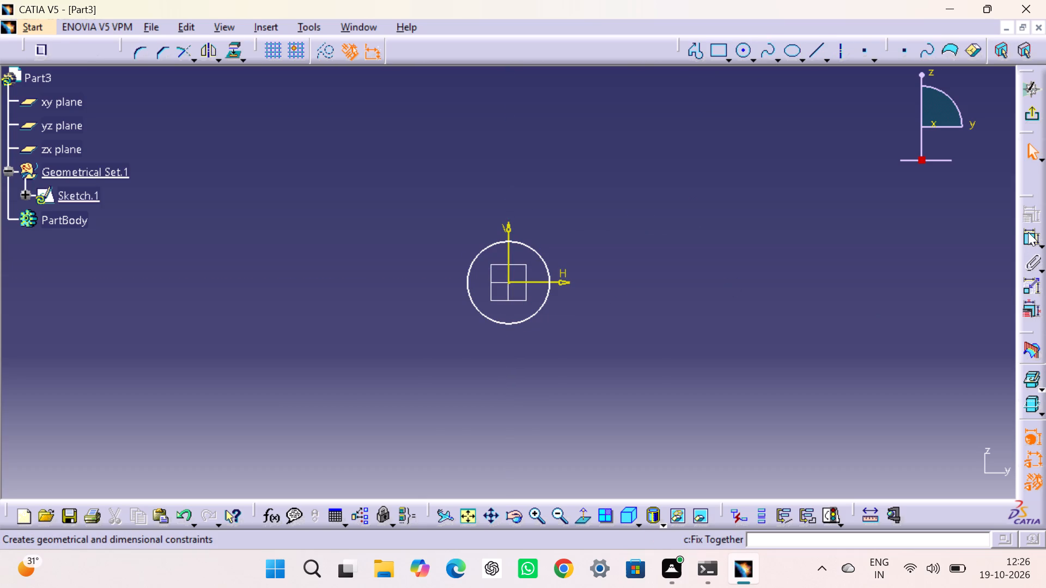
# Dimension the circle as a radius and set it to 15 mm.
pyautogui.click(1033, 238)
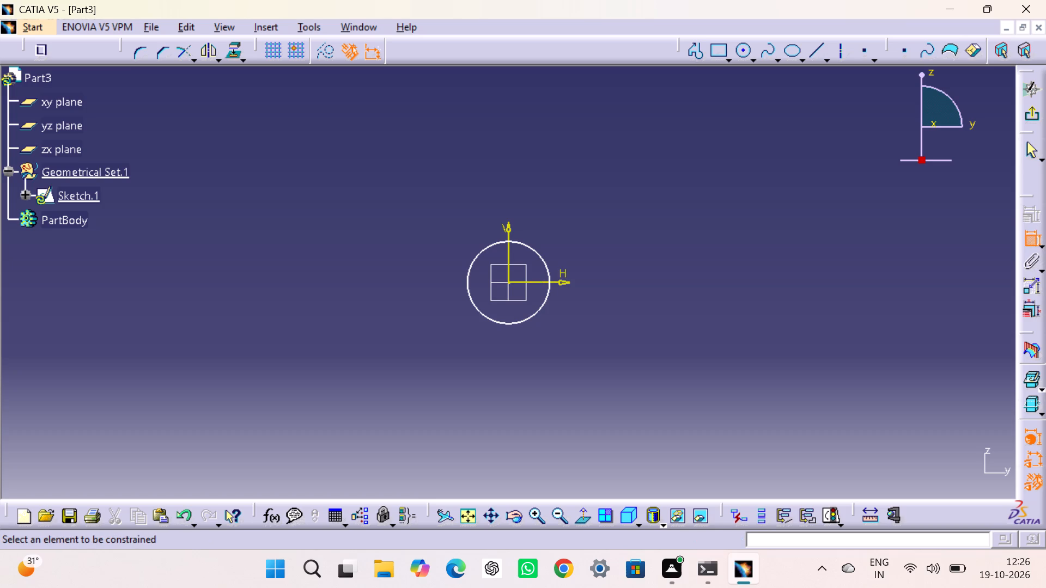
pyautogui.click(468, 272)
pyautogui.click(410, 340)
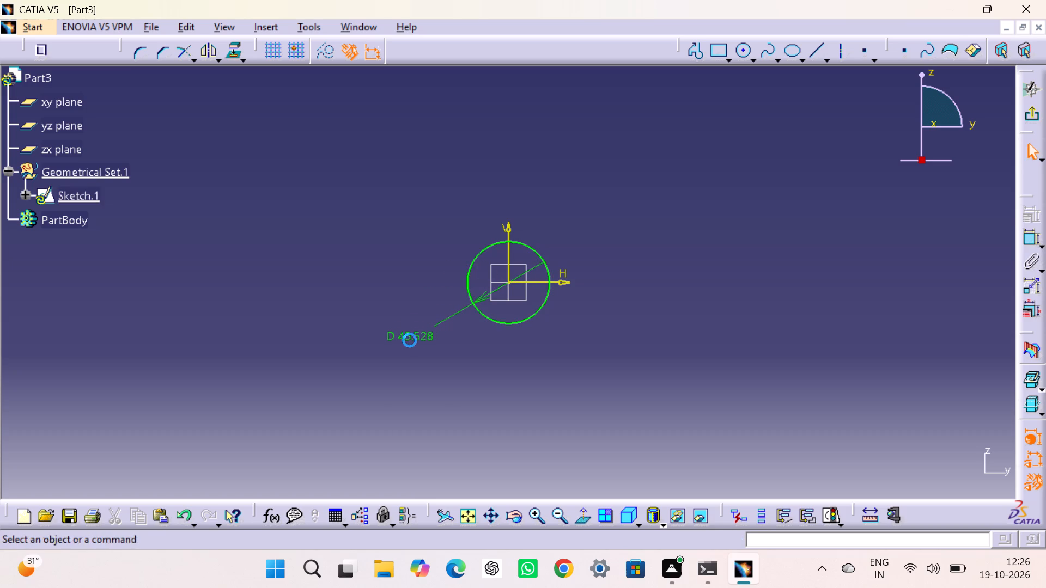
pyautogui.doubleClick(421, 338)
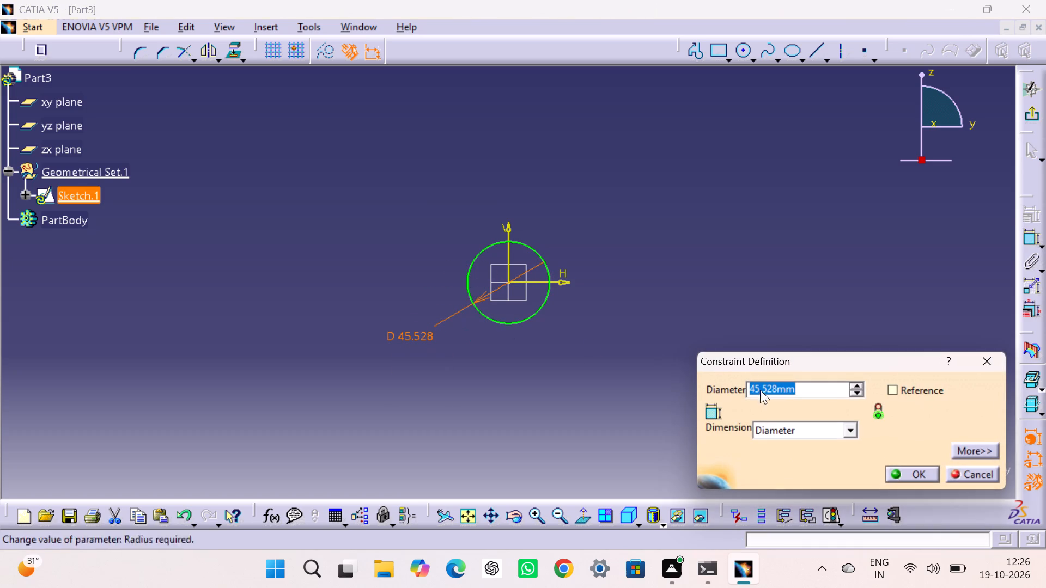
pyautogui.click(844, 432)
pyautogui.click(806, 443)
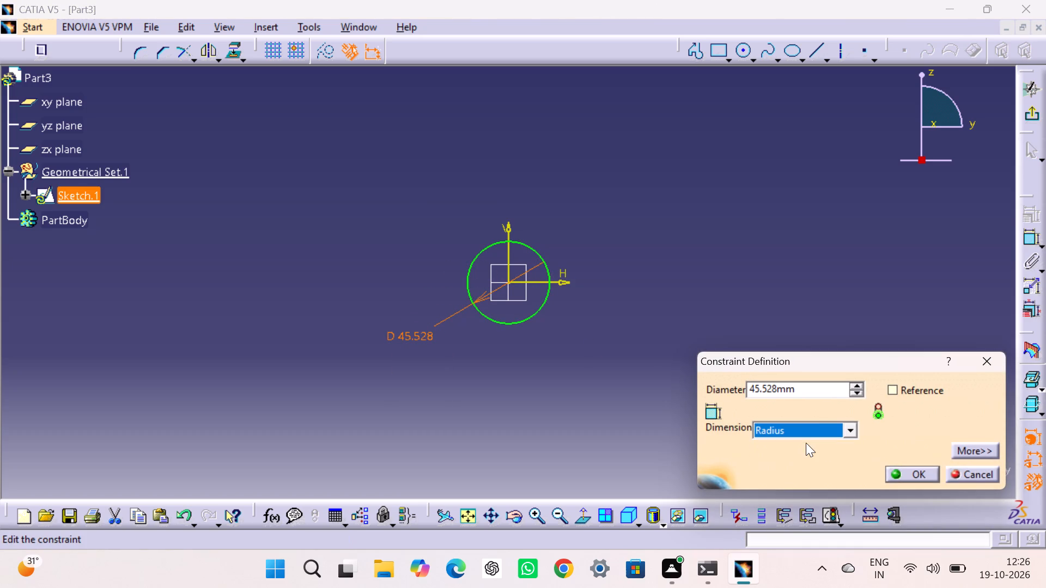
pyautogui.doubleClick(816, 390)
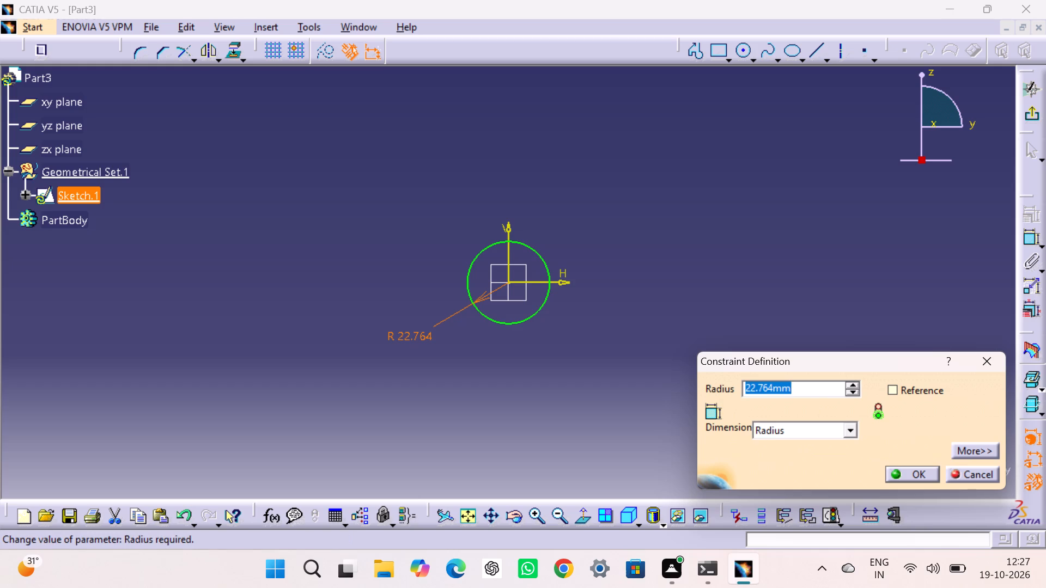
pyautogui.press('1')
pyautogui.press('5')
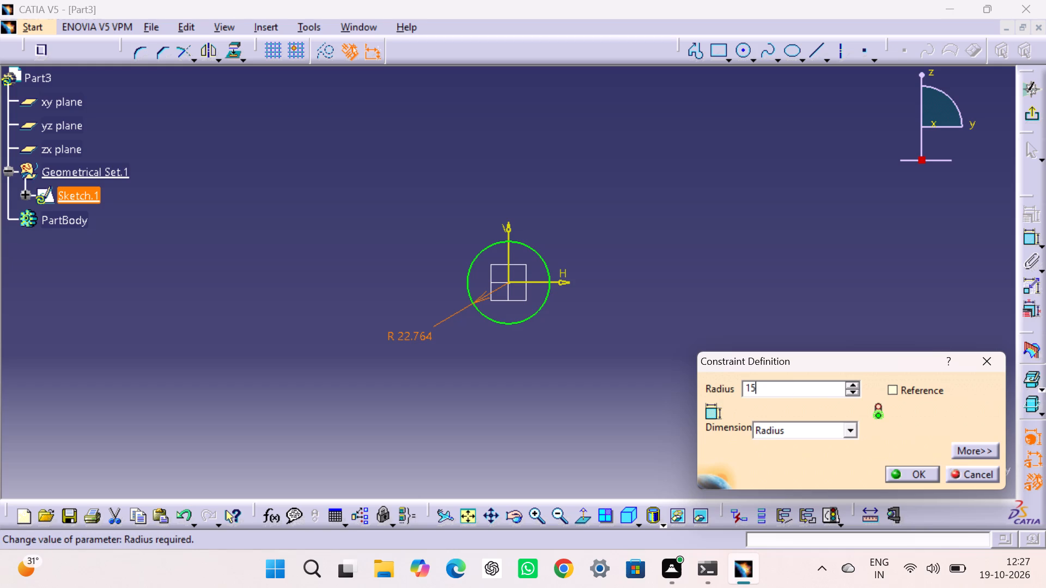
pyautogui.press('Return')
pyautogui.click(775, 259)
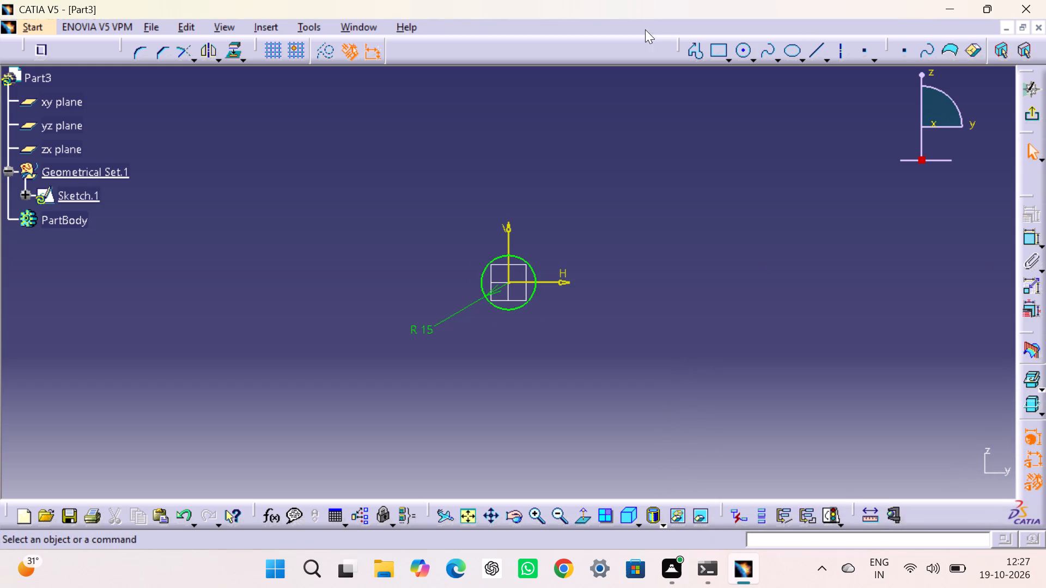
# From the circle's left edge, sketch a profile about 41 mm up, 195 mm across, 35 mm down and back, ending in a tangent arc on the circle.
pyautogui.click(692, 51)
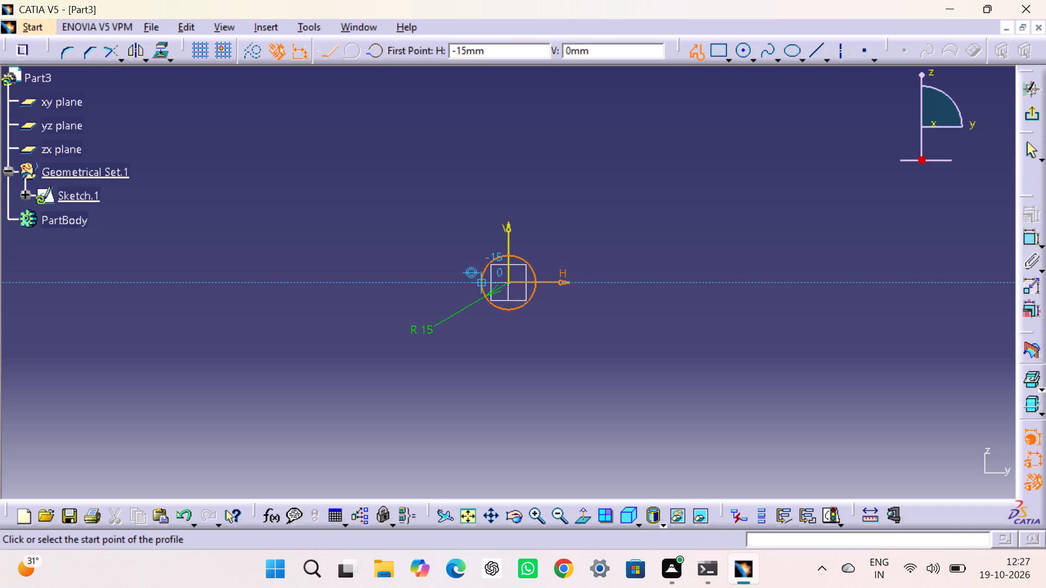
pyautogui.click(481, 281)
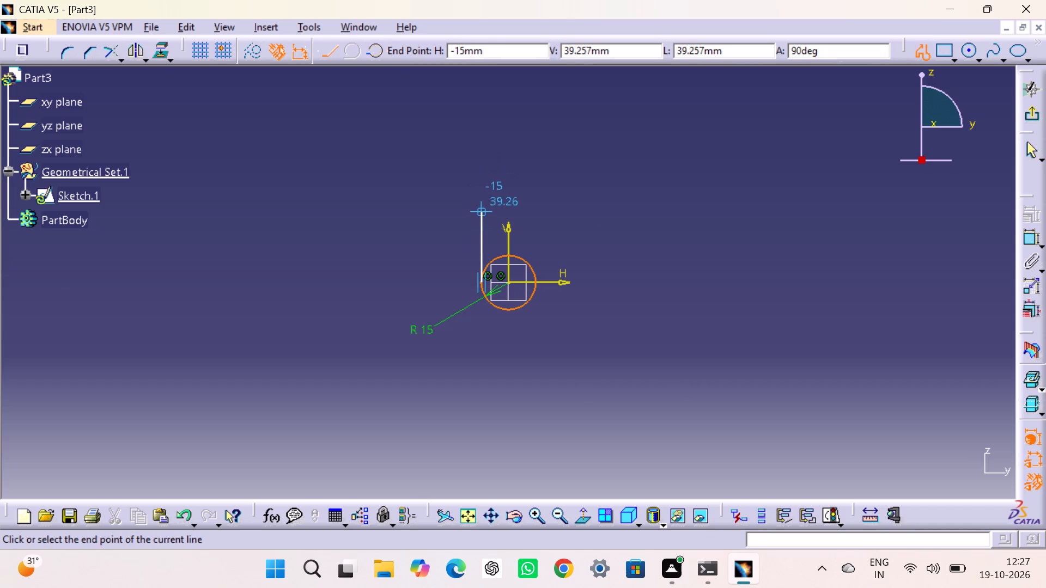
pyautogui.click(485, 208)
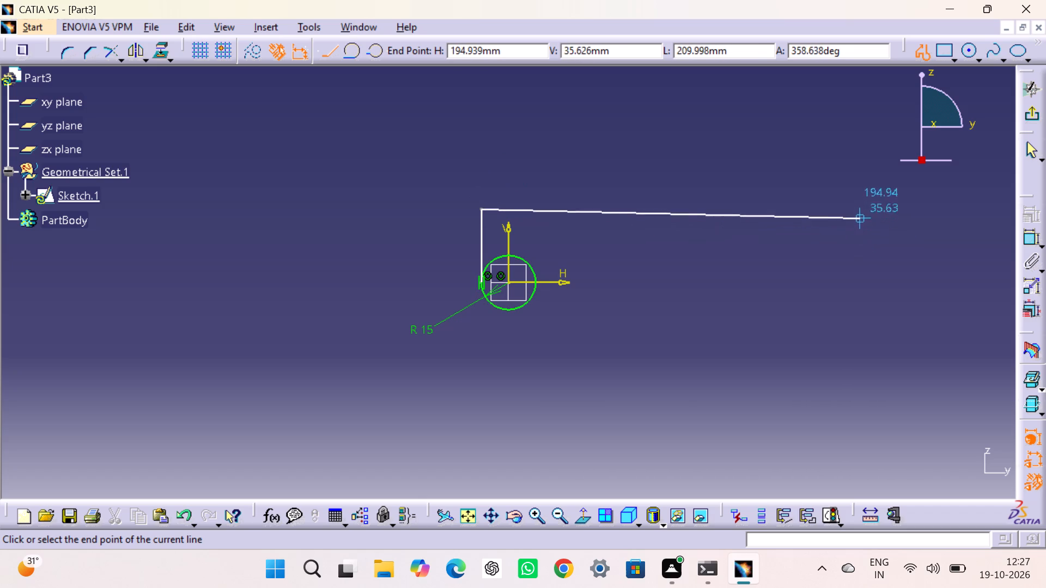
pyautogui.click(833, 207)
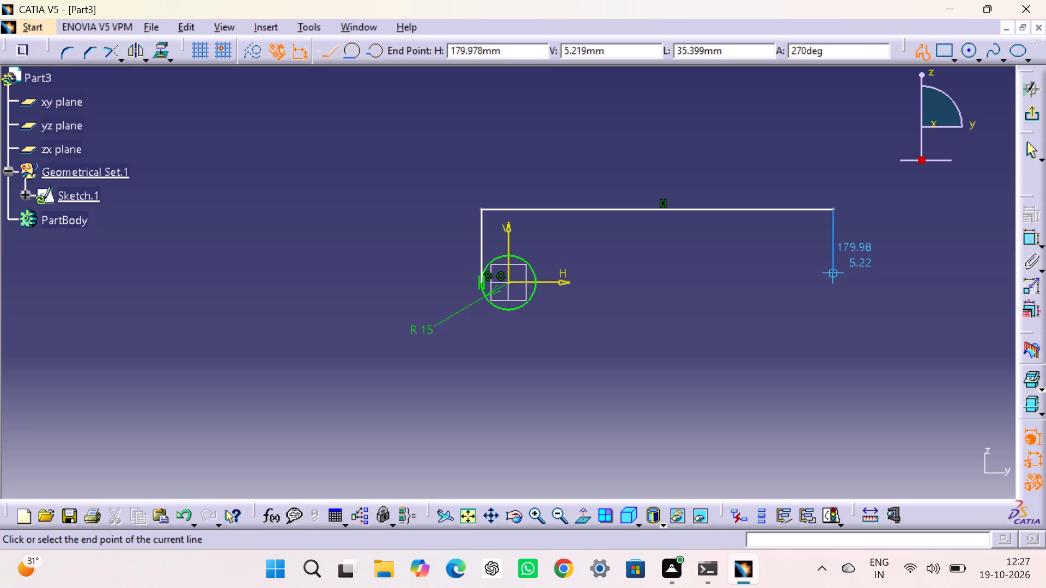
pyautogui.click(831, 273)
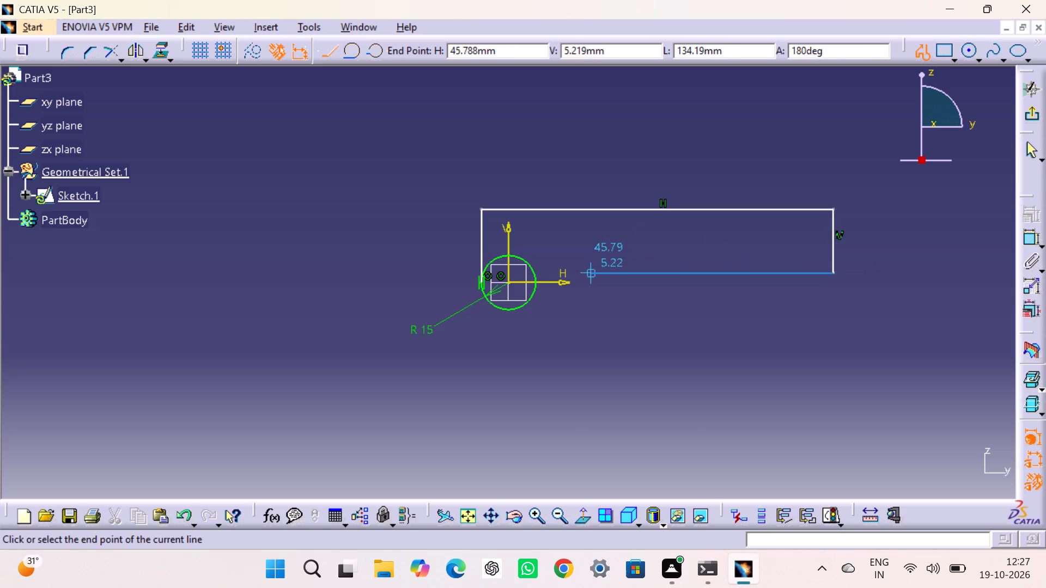
pyautogui.click(571, 273)
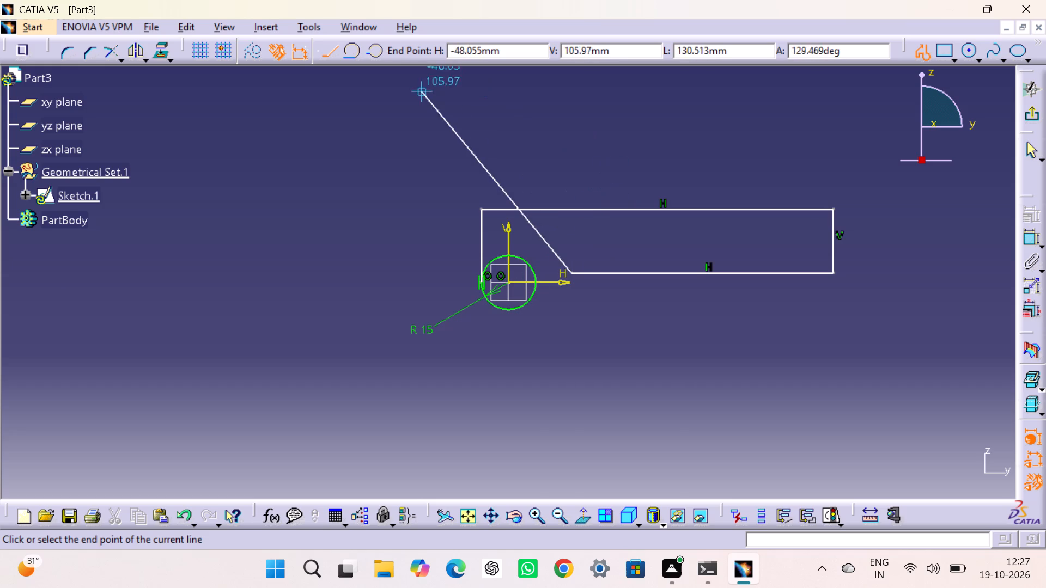
pyautogui.click(355, 50)
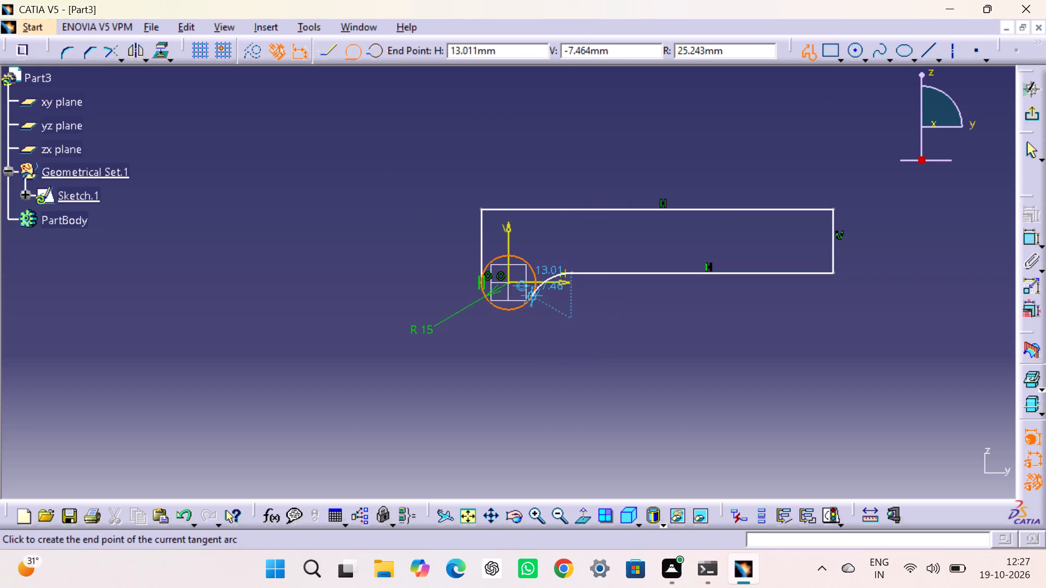
pyautogui.click(532, 293)
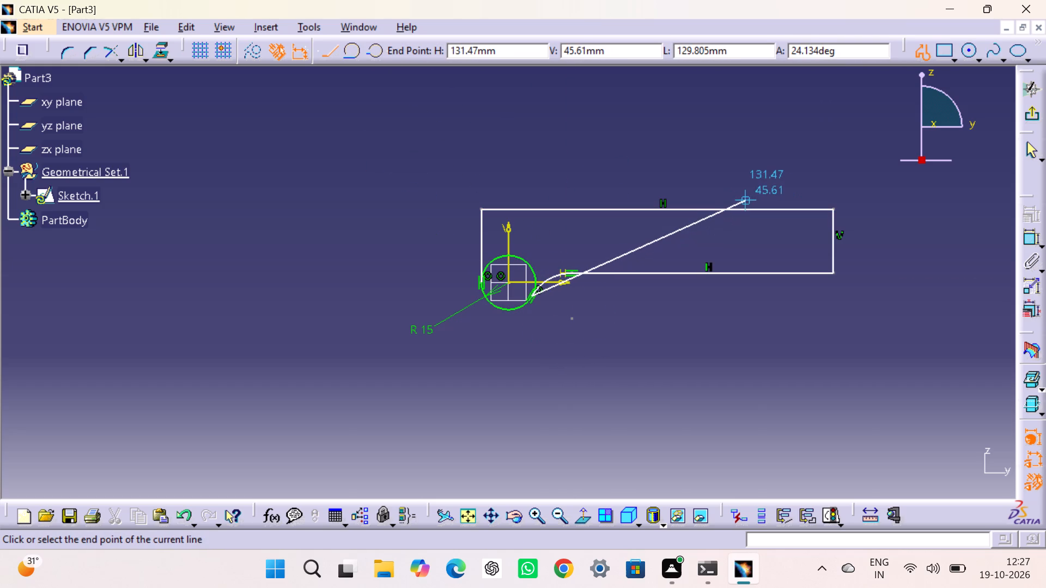
pyautogui.press('Escape')
pyautogui.press('Escape')
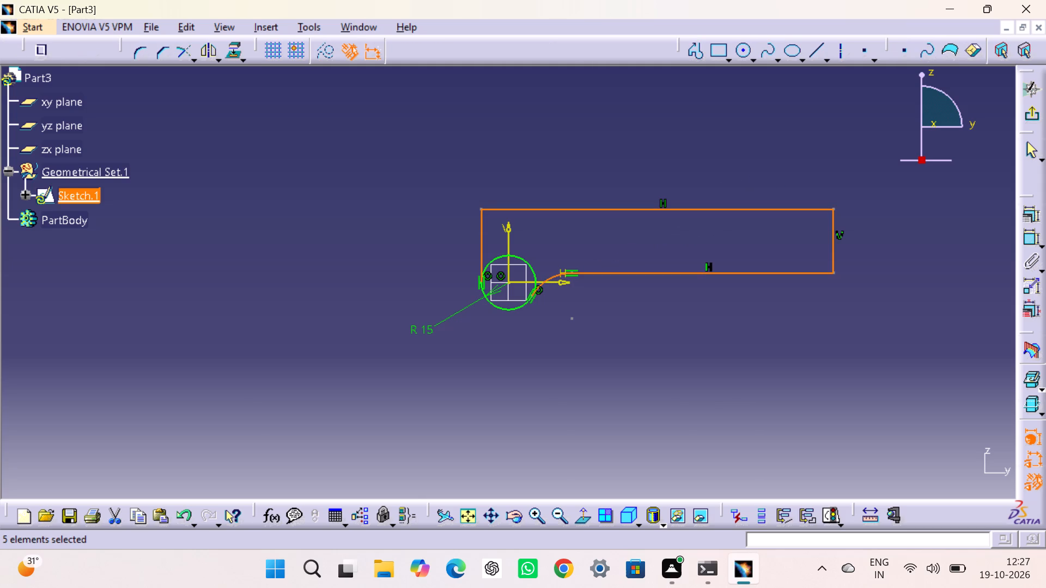
pyautogui.click(715, 154)
# Trim away the upper part of the circle between the vertical line and the tangent arc using Quick Trim.
pyautogui.doubleClick(1028, 234)
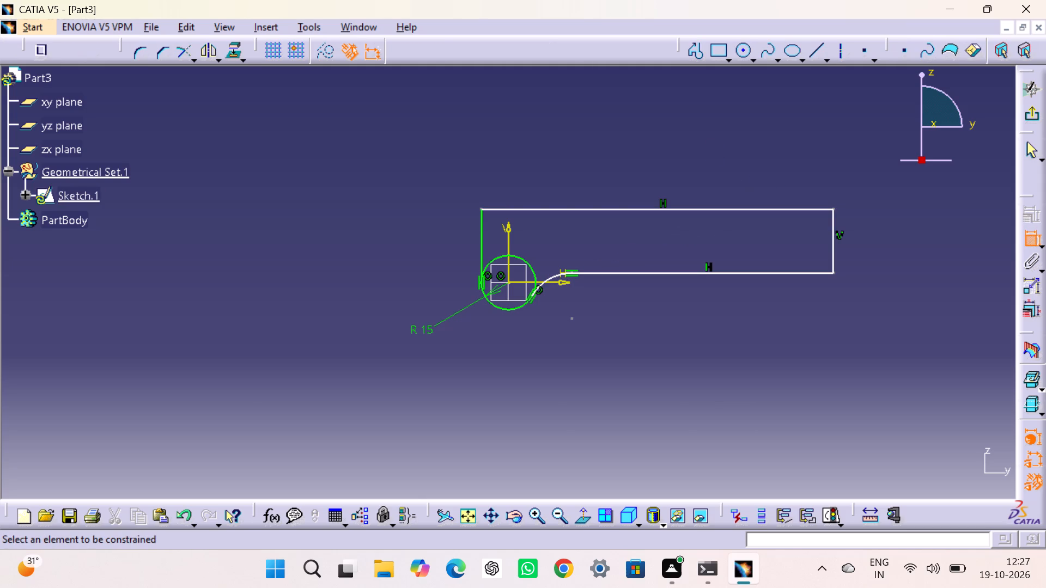
pyautogui.click(194, 53)
pyautogui.click(207, 121)
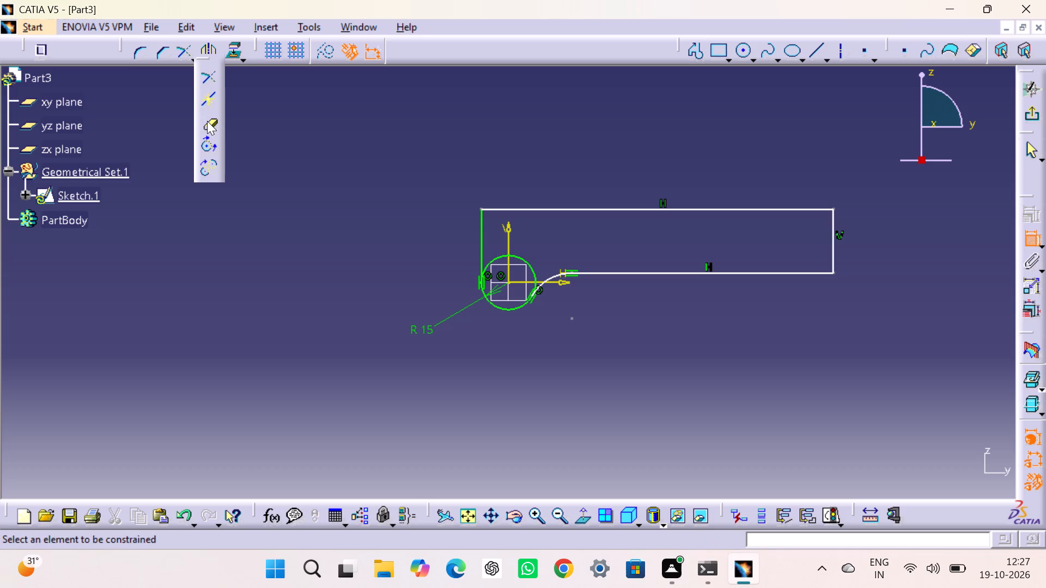
pyautogui.click(527, 264)
pyautogui.click(537, 147)
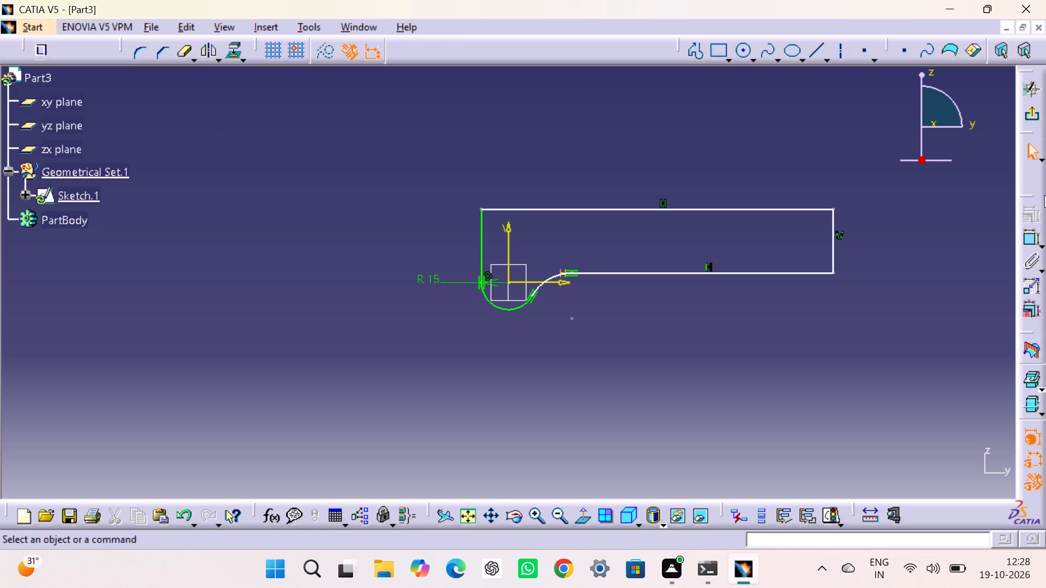
# Dimension the tangent arc joining the lower horizontal line to the circle and set its radius to 20 mm.
pyautogui.doubleClick(1028, 236)
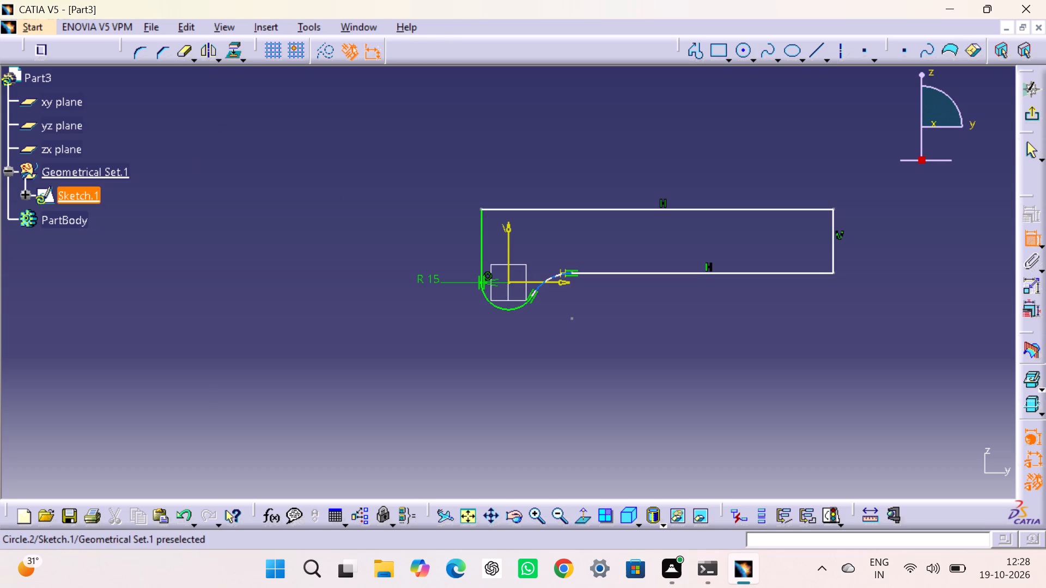
pyautogui.click(548, 278)
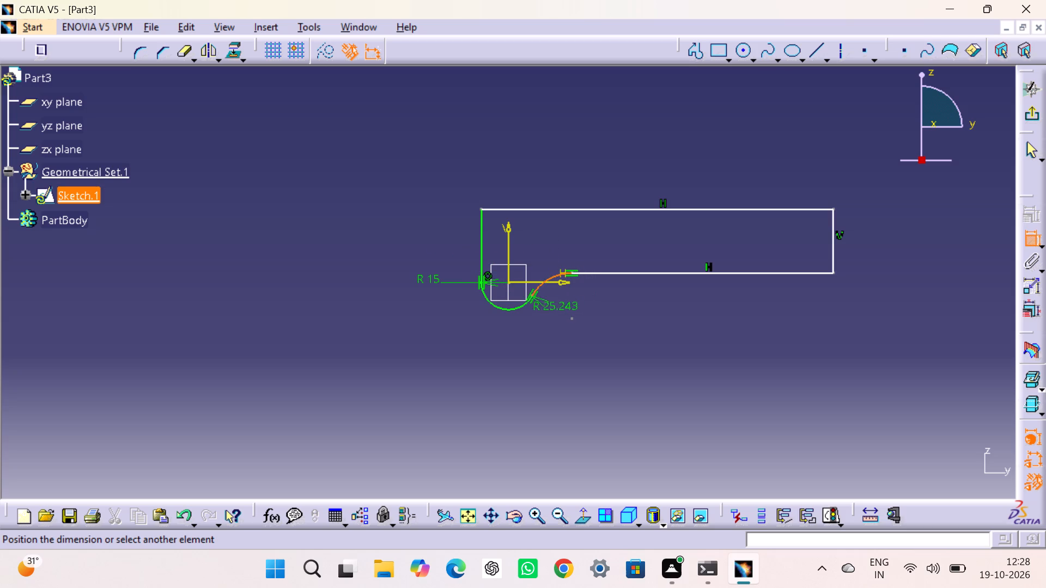
pyautogui.click(560, 301)
pyautogui.doubleClick(564, 299)
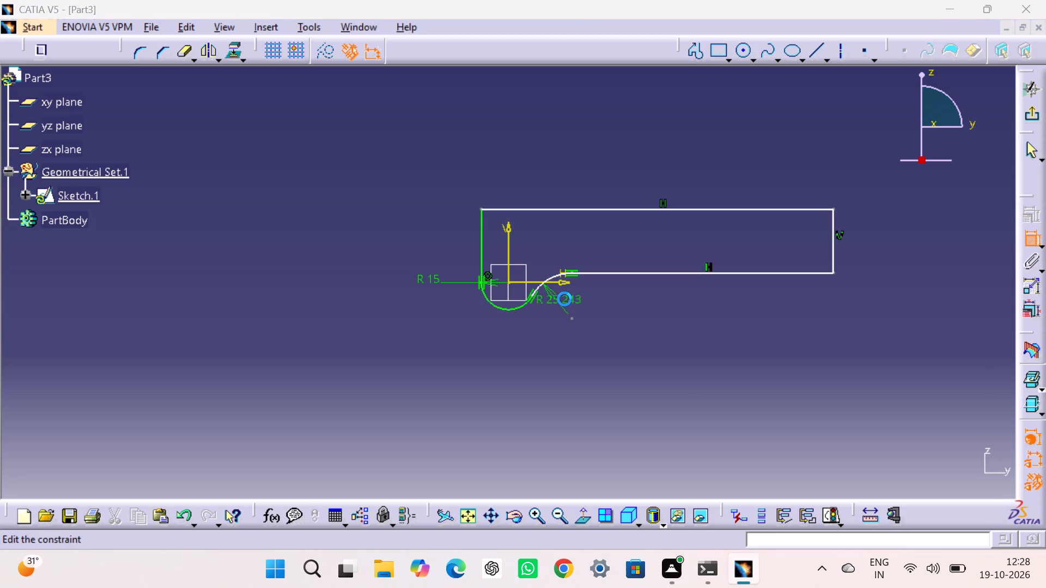
pyautogui.press('1')
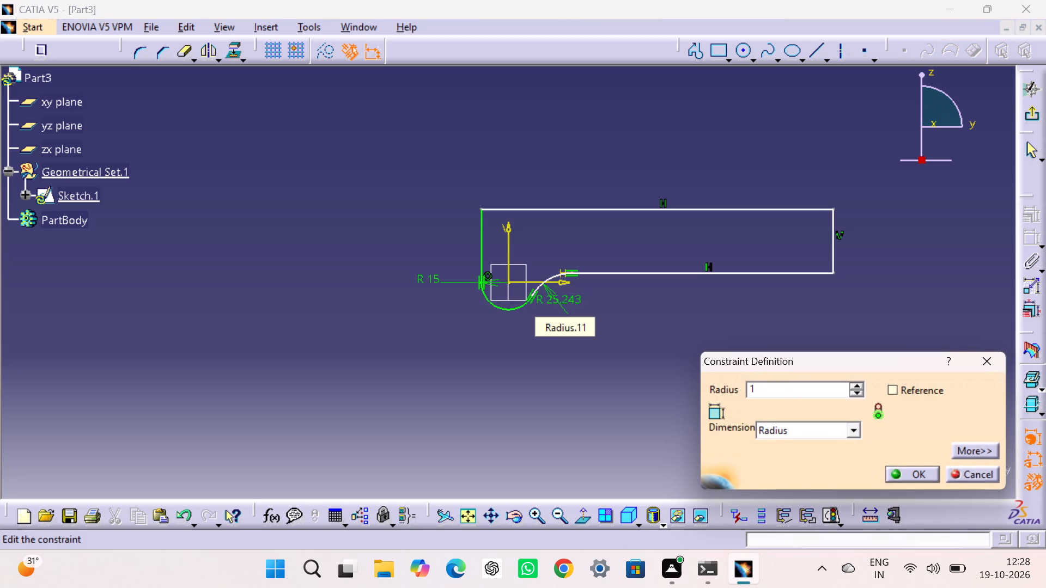
pyautogui.press('5')
pyautogui.press('BackSpace')
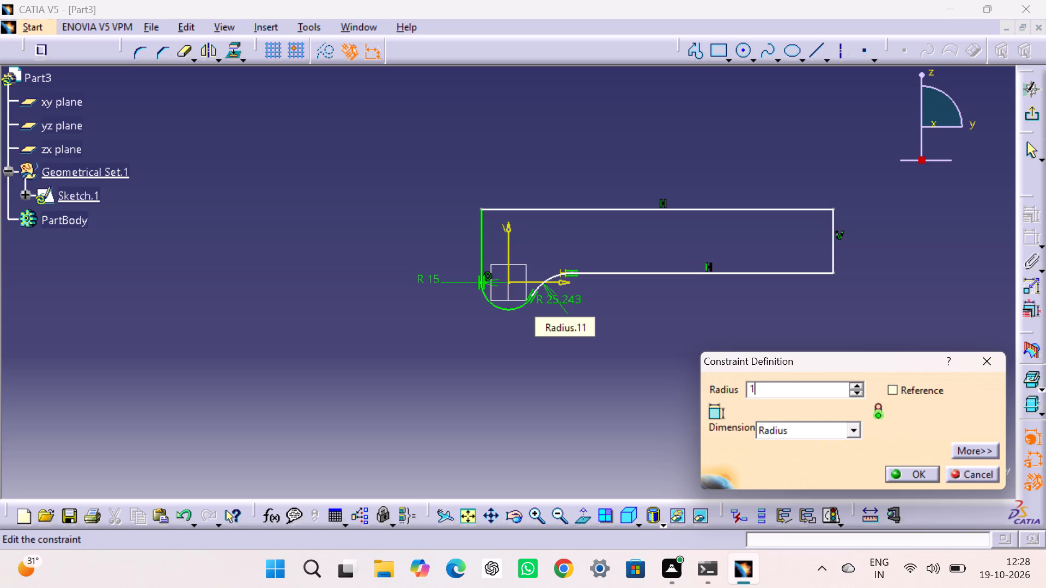
pyautogui.press('BackSpace')
pyautogui.write('20')
pyautogui.press('Return')
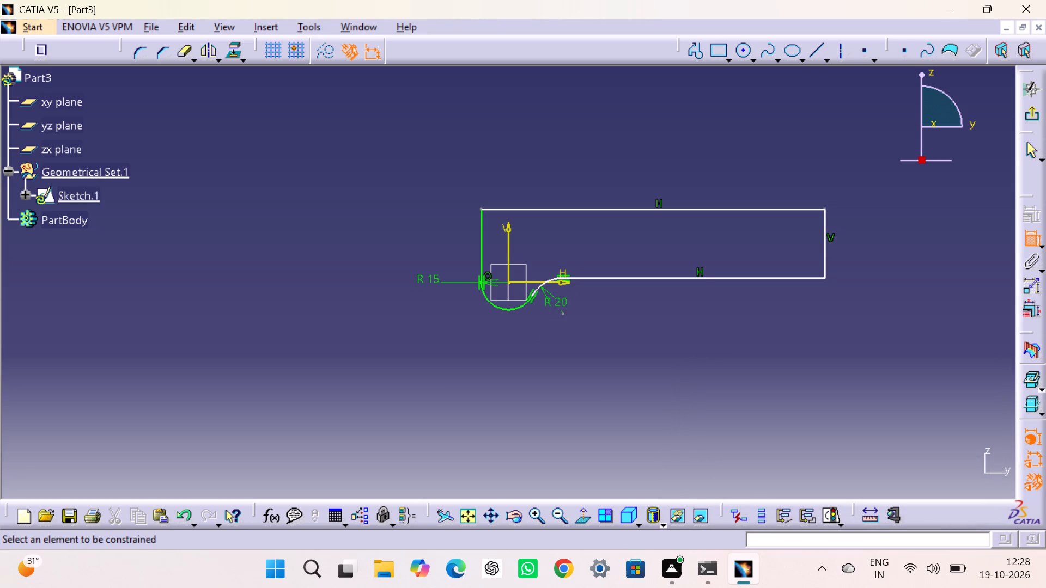
# Dimension the vertical distance between the upper and lower horizontal lines and set it to 25 mm.
pyautogui.click(750, 278)
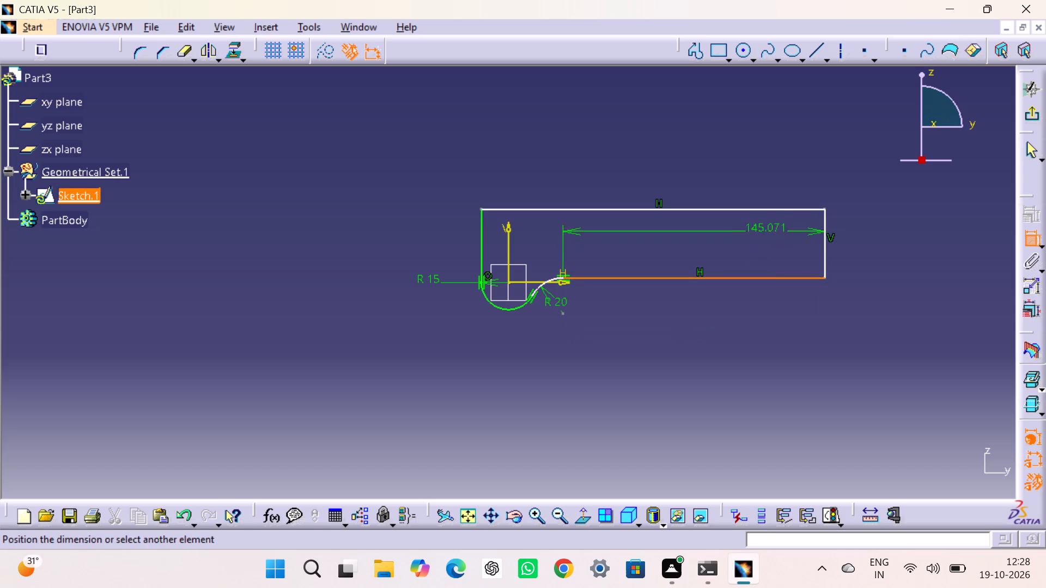
pyautogui.click(768, 209)
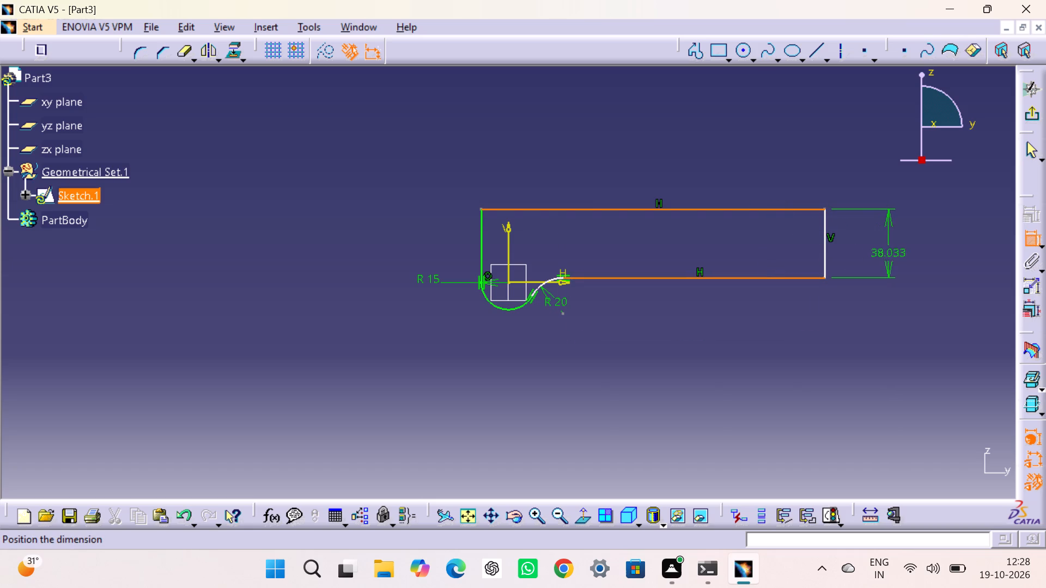
pyautogui.click(889, 256)
pyautogui.doubleClick(890, 250)
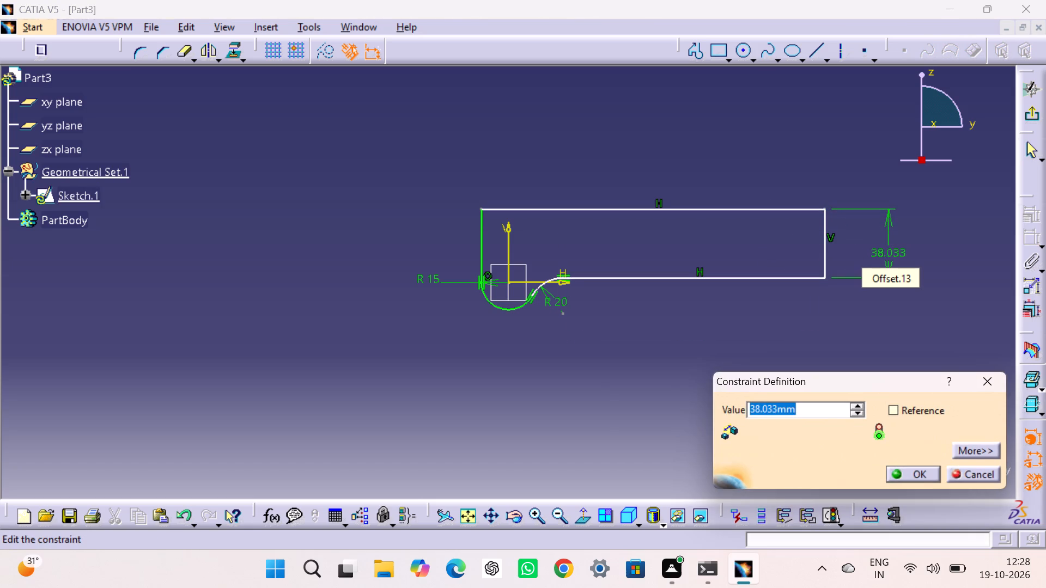
pyautogui.write('25')
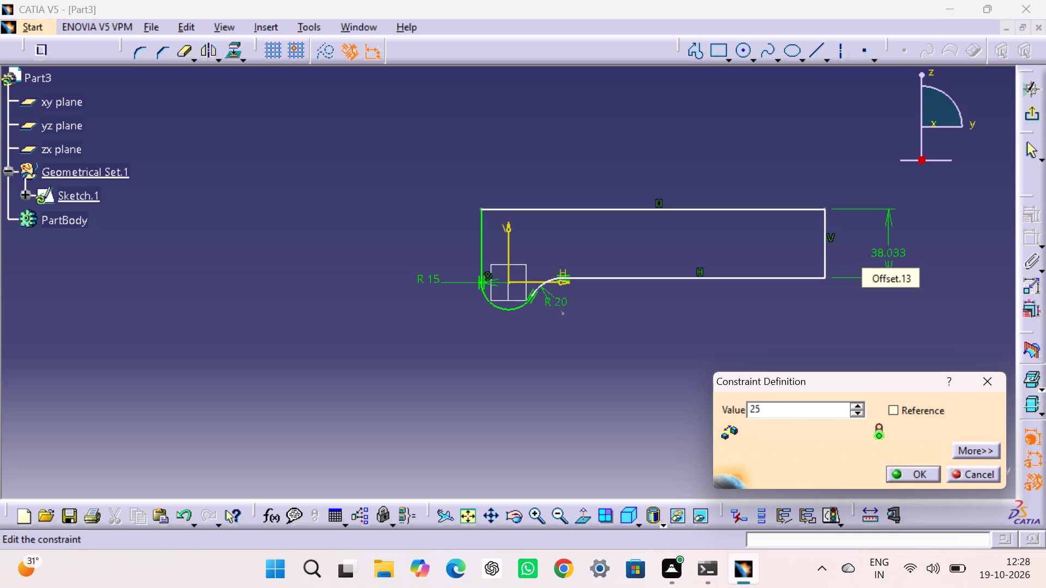
pyautogui.press('Return')
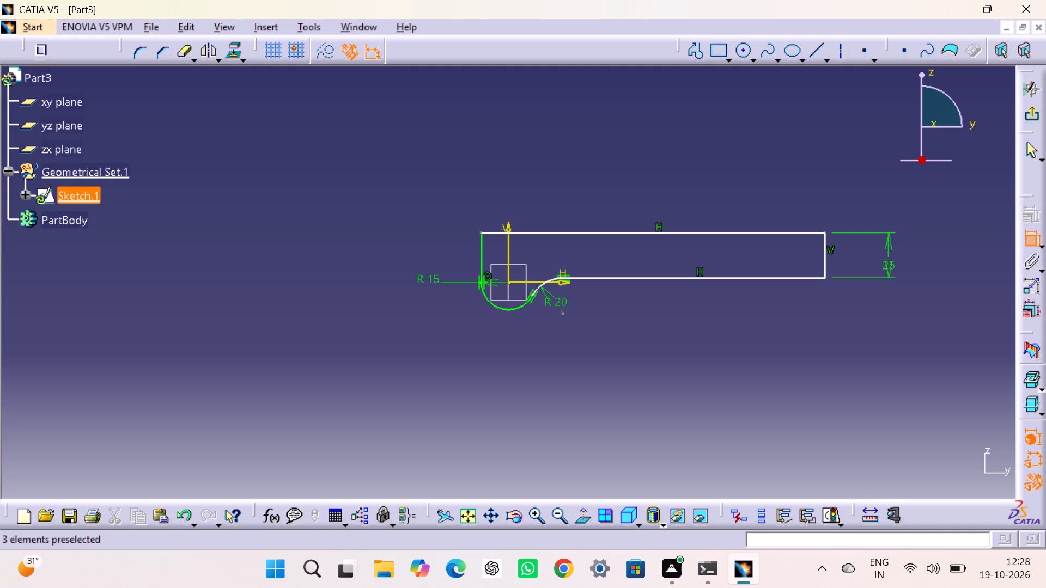
# Dimension the overall width between the left and right vertical lines and set it to 150 mm.
pyautogui.click(479, 257)
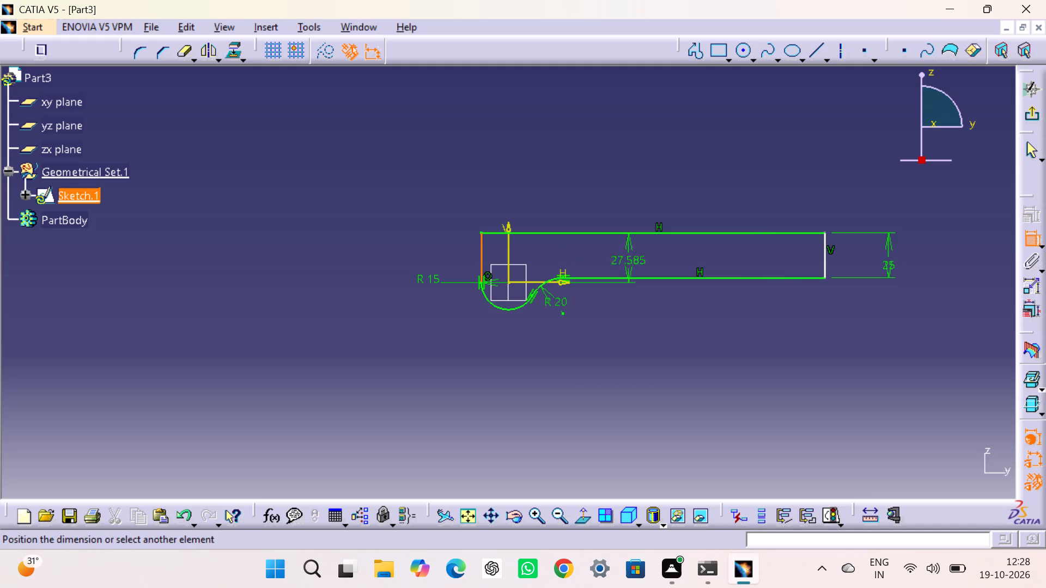
pyautogui.click(824, 254)
pyautogui.click(684, 351)
pyautogui.doubleClick(684, 346)
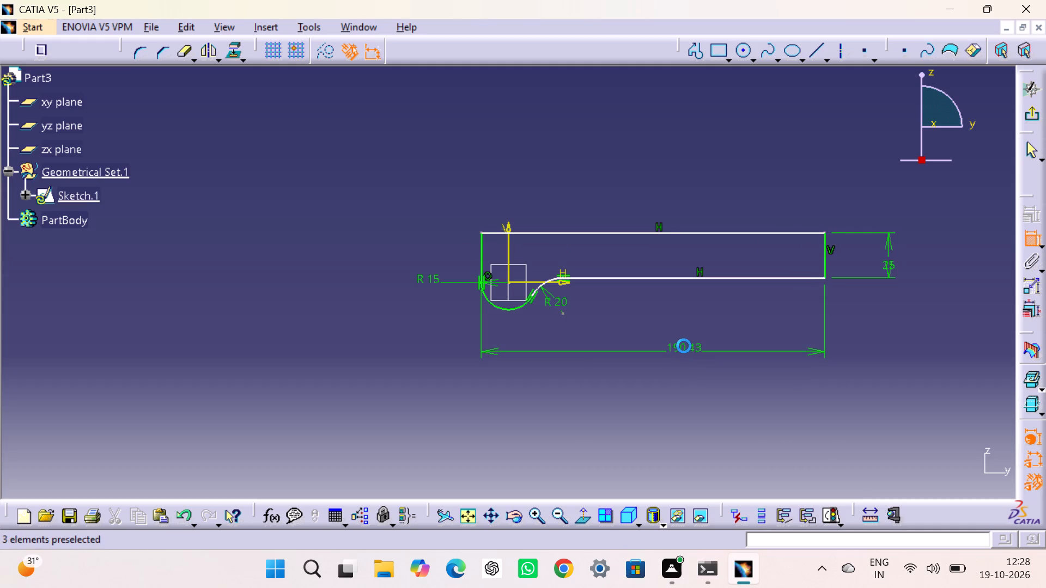
pyautogui.press('1')
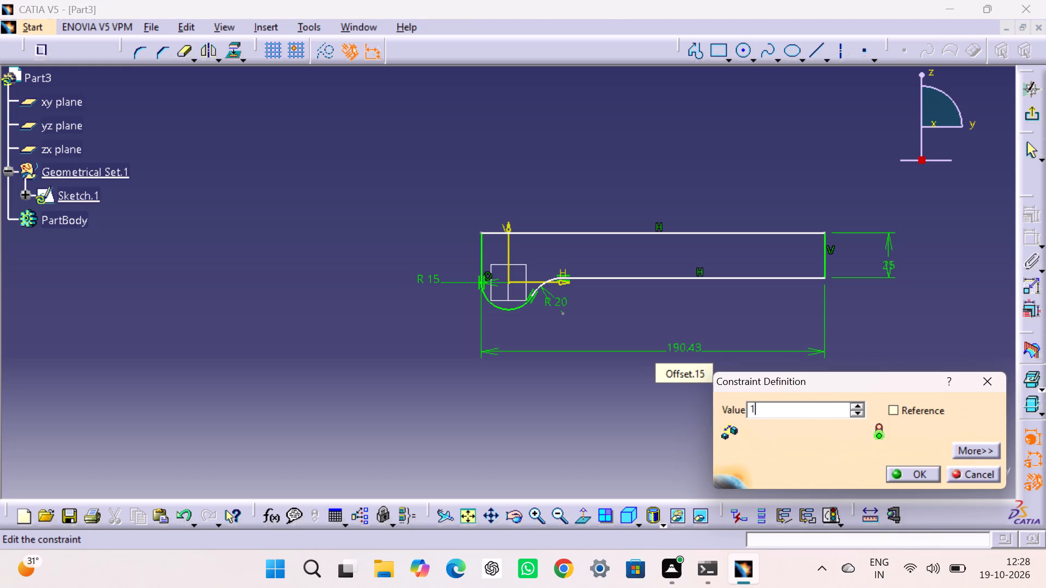
pyautogui.write('50')
pyautogui.press('Return')
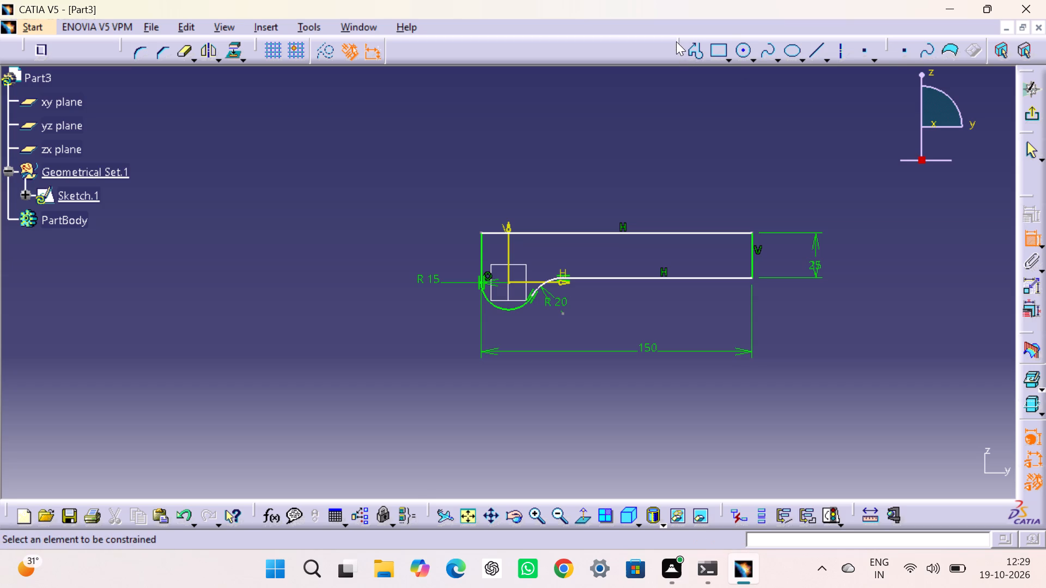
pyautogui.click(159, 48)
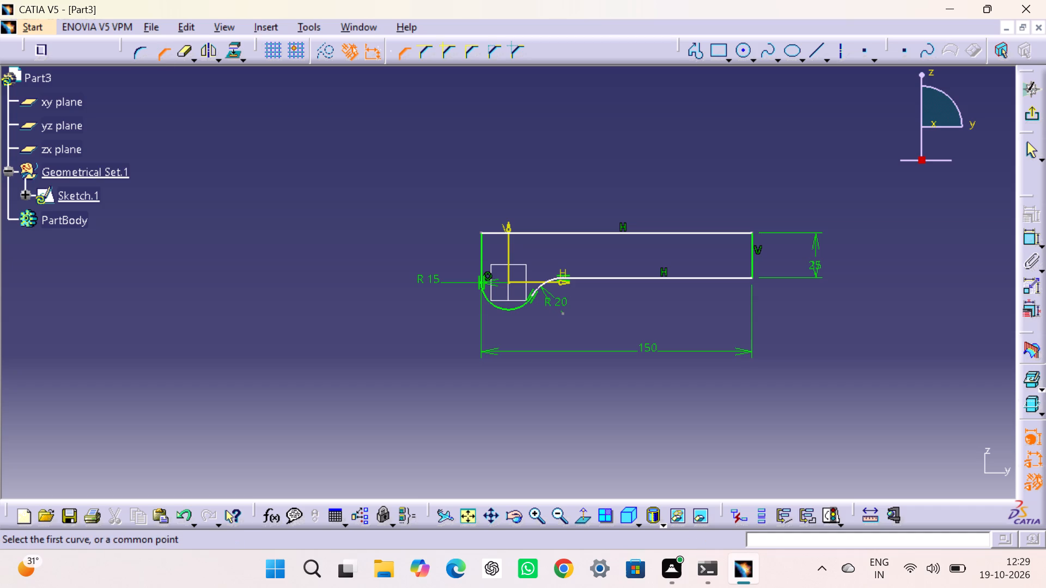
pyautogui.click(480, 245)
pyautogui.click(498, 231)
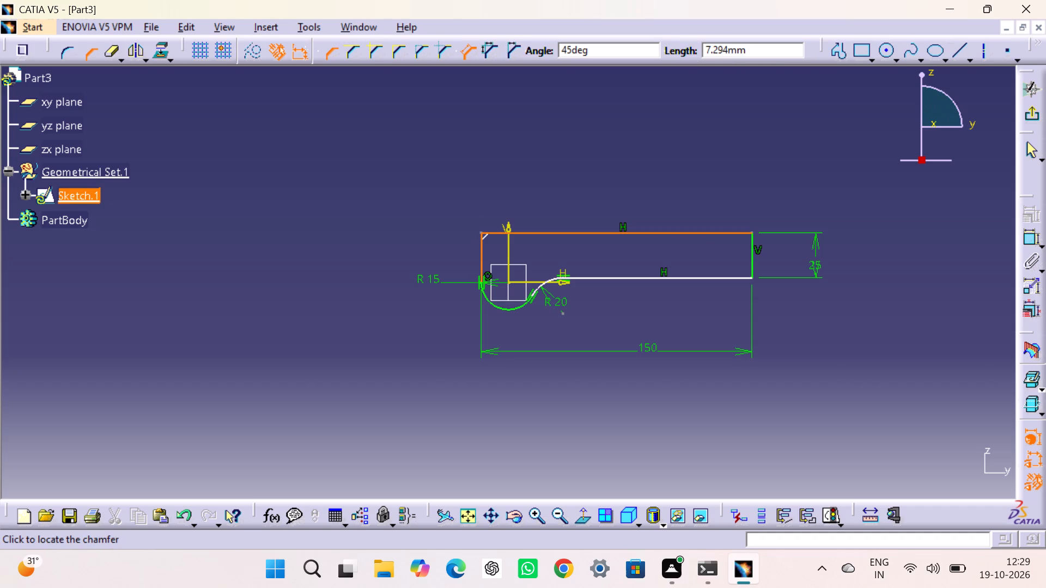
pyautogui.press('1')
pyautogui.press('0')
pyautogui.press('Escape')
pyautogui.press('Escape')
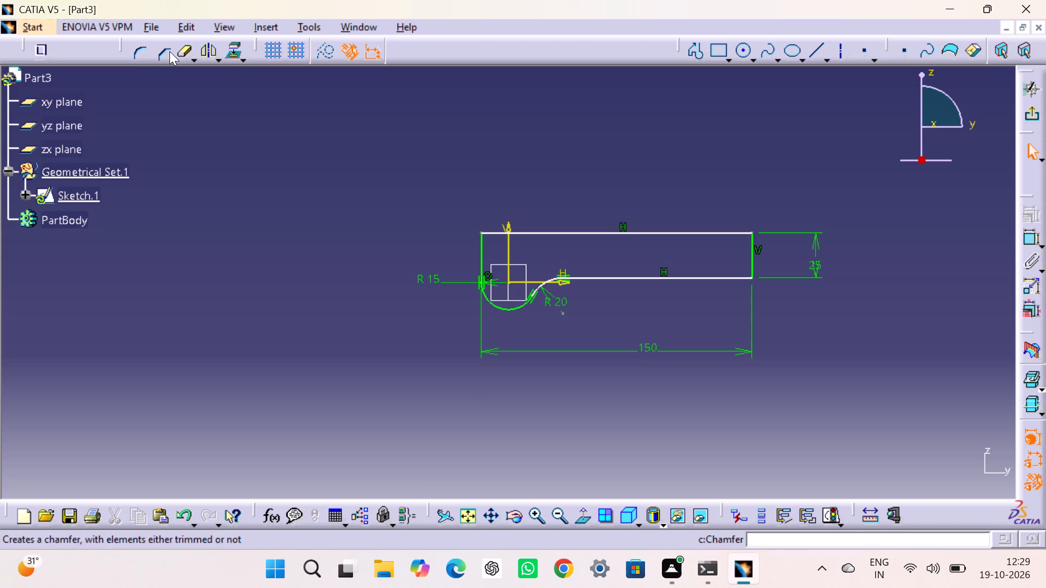
# Chamfer the upper-left corner between the left vertical and top horizontal lines at 45° with a 10 mm length.
pyautogui.click(162, 51)
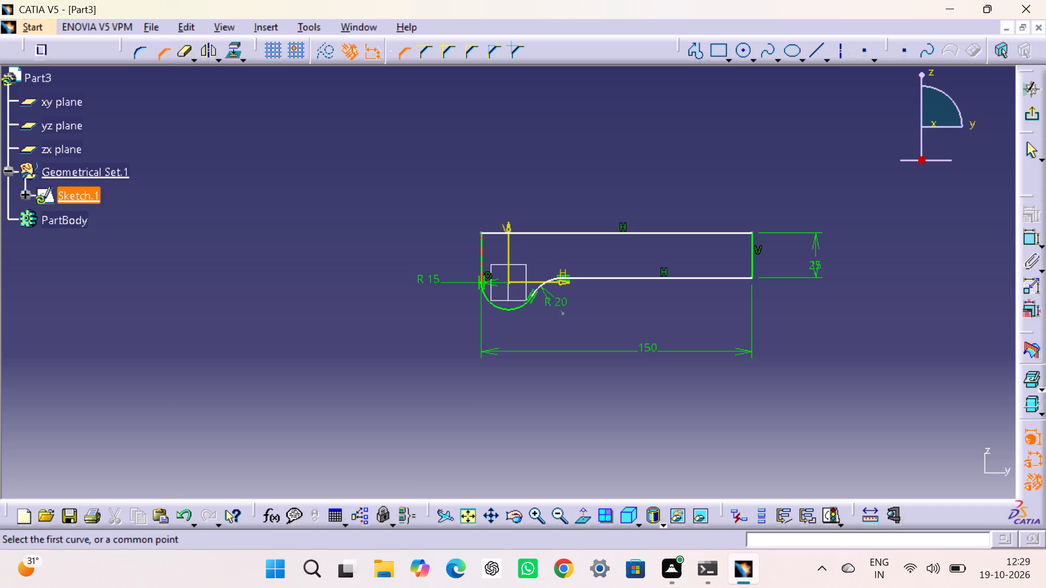
pyautogui.click(483, 247)
pyautogui.click(506, 231)
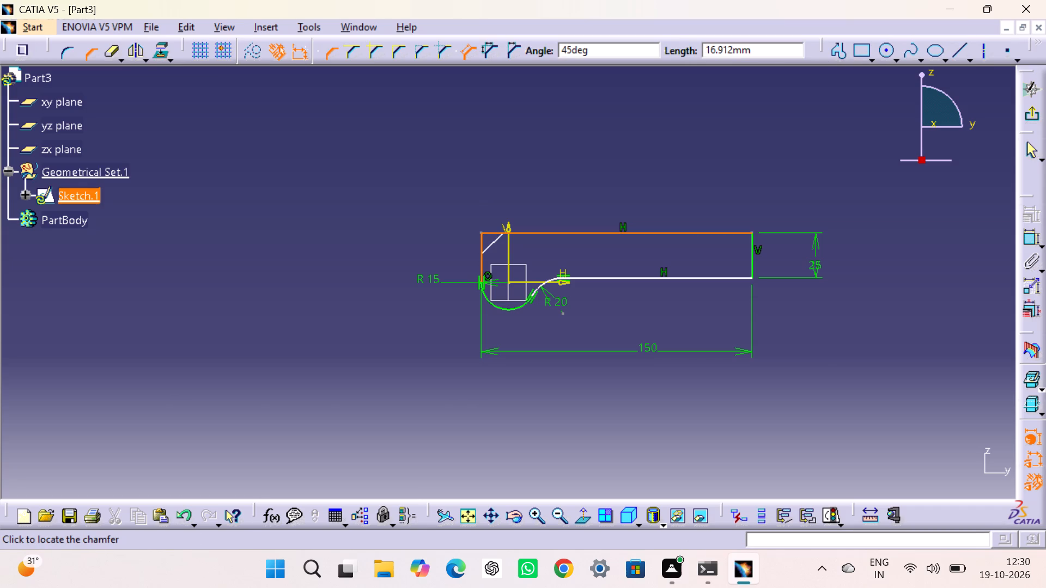
pyautogui.press('Tab')
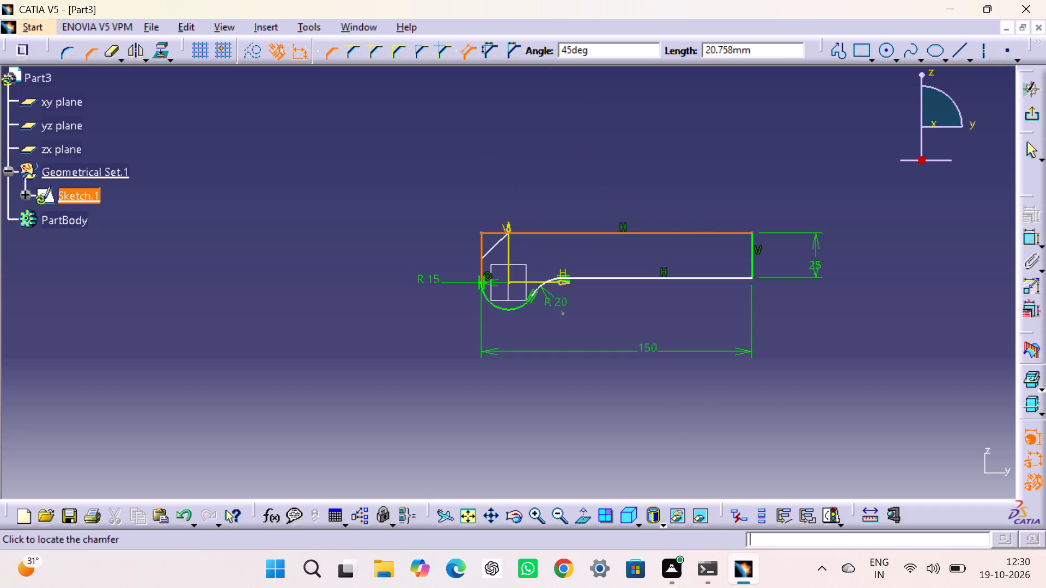
pyautogui.press('1')
pyautogui.press('1')
pyautogui.press('0')
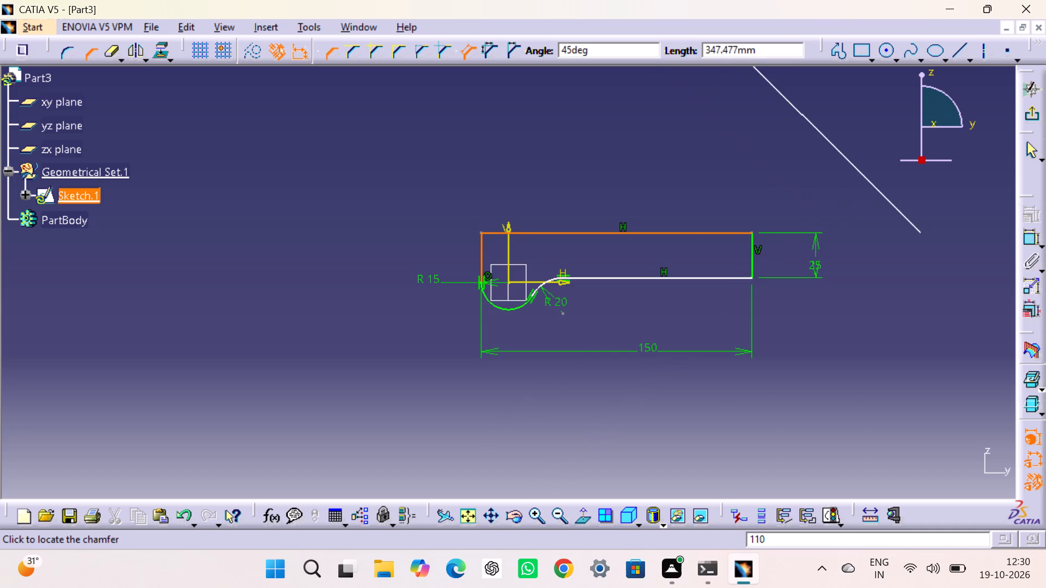
pyautogui.click(763, 49)
pyautogui.doubleClick(763, 49)
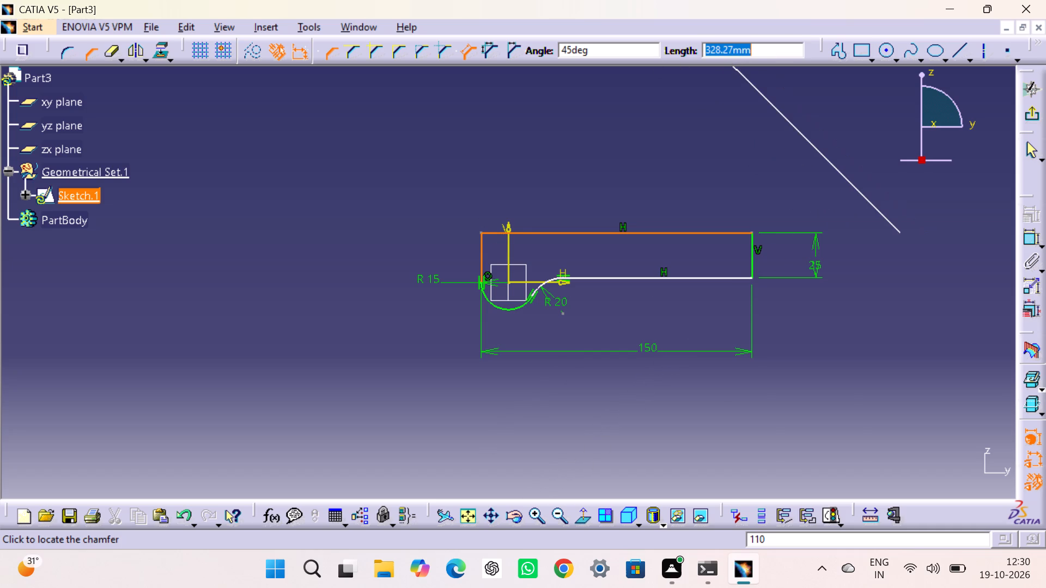
pyautogui.write('10')
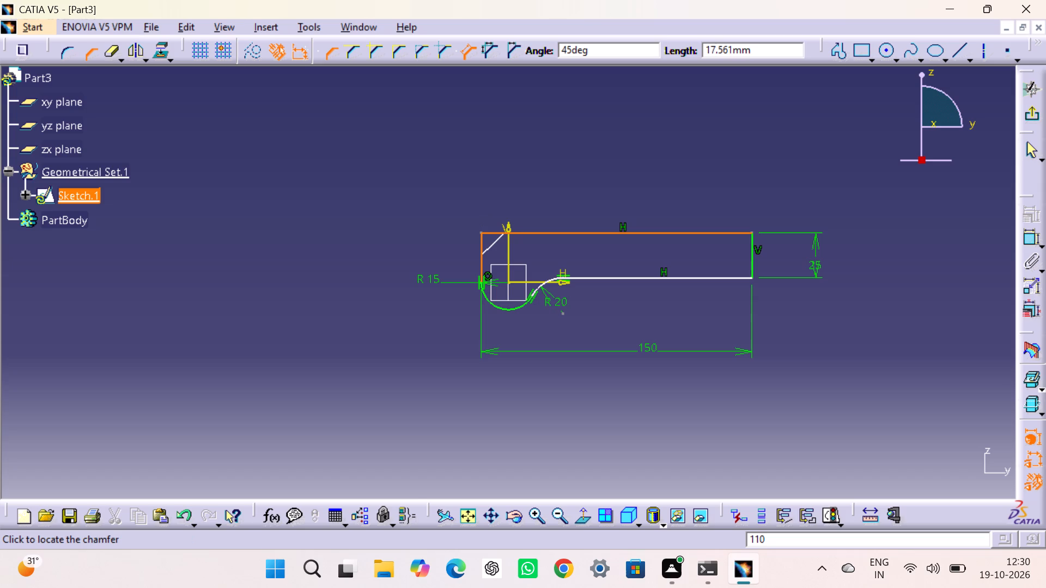
pyautogui.press('Right')
pyautogui.press('Right')
pyautogui.press('Right')
pyautogui.press('Right')
pyautogui.press('Right')
pyautogui.press('Right')
pyautogui.press('BackSpace')
pyautogui.press('BackSpace')
pyautogui.press('BackSpace')
pyautogui.press('BackSpace')
pyautogui.press('BackSpace')
pyautogui.press('BackSpace')
pyautogui.press('BackSpace')
pyautogui.press('BackSpace')
pyautogui.write('10')
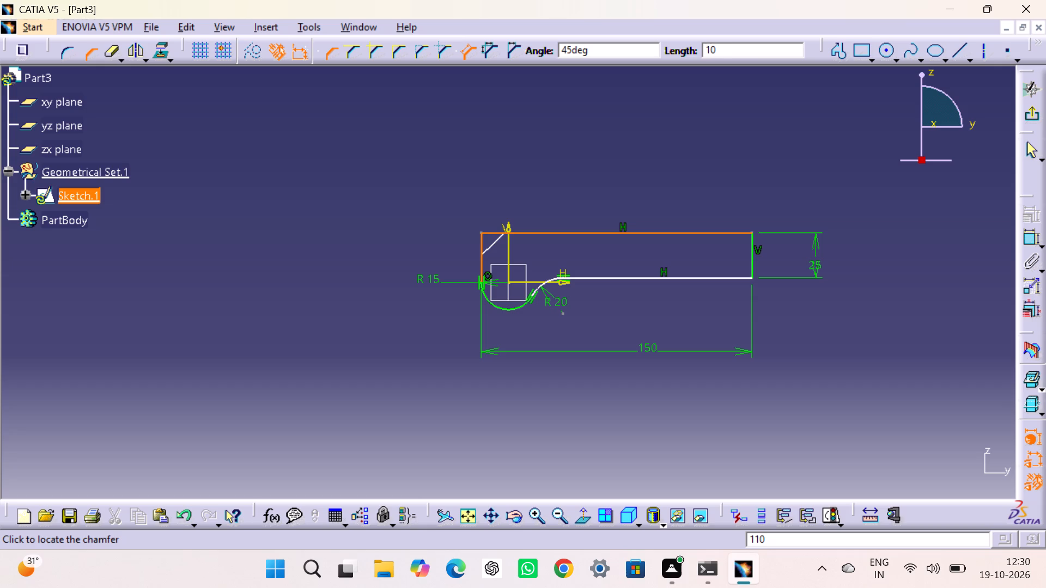
pyautogui.press('Return')
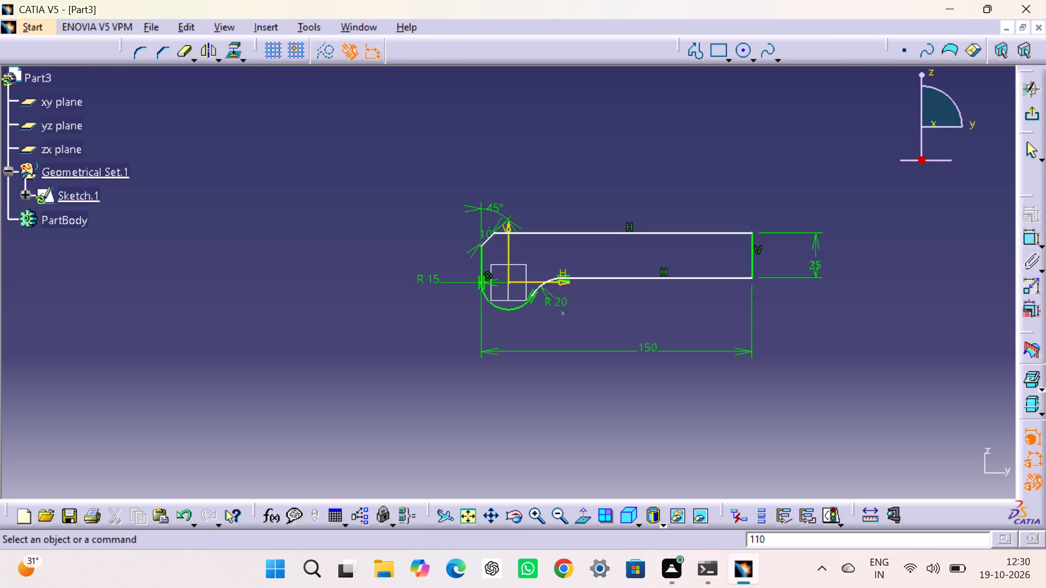
pyautogui.click(621, 155)
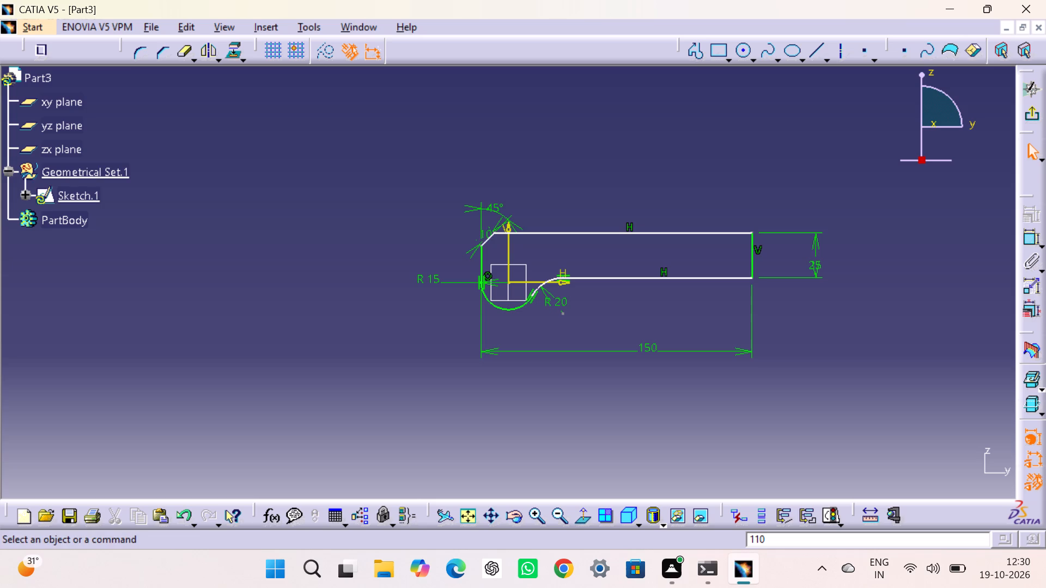
# Move the chamfer's length dimension text outward from the profile's upper-left corner.
pyautogui.moveTo(485, 231); pyautogui.dragTo(461, 215)
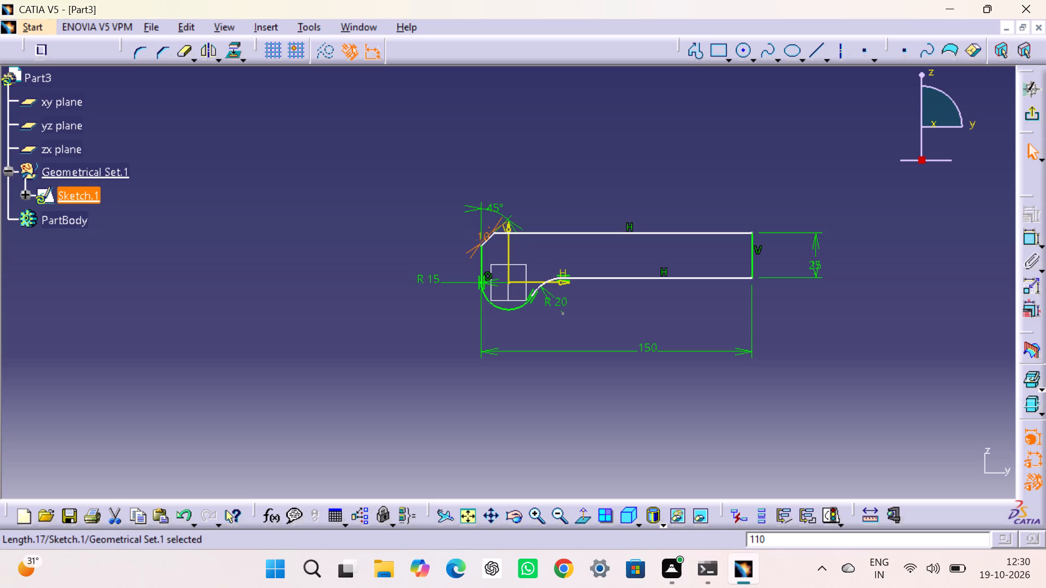
pyautogui.moveTo(461, 215); pyautogui.dragTo(462, 209)
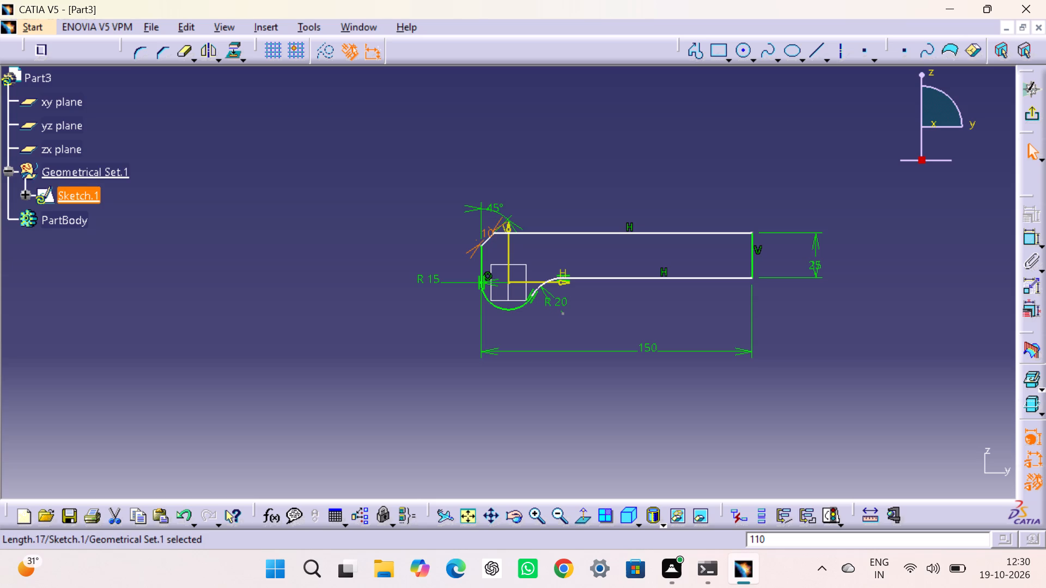
pyautogui.click(568, 187)
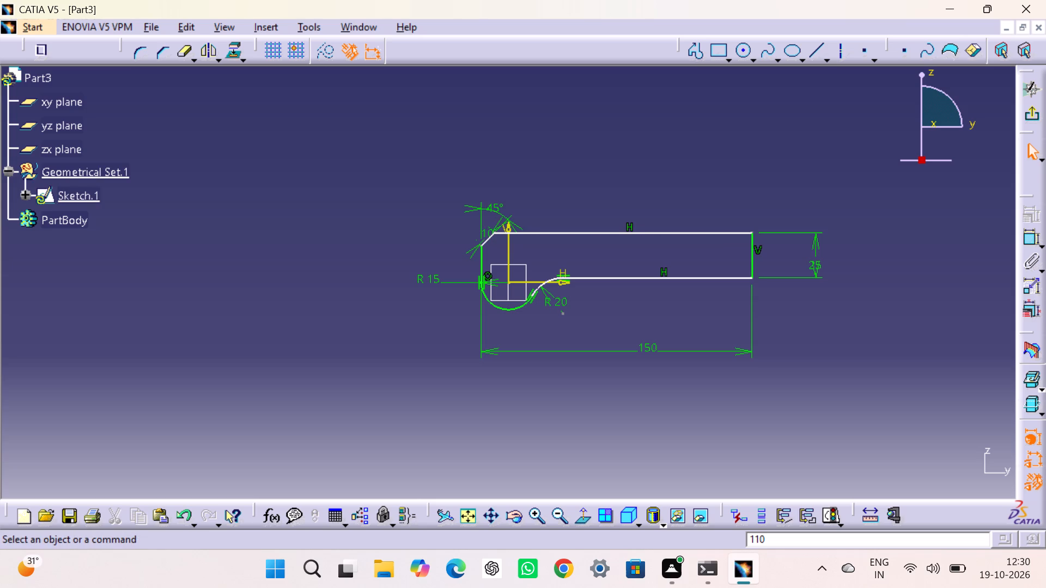
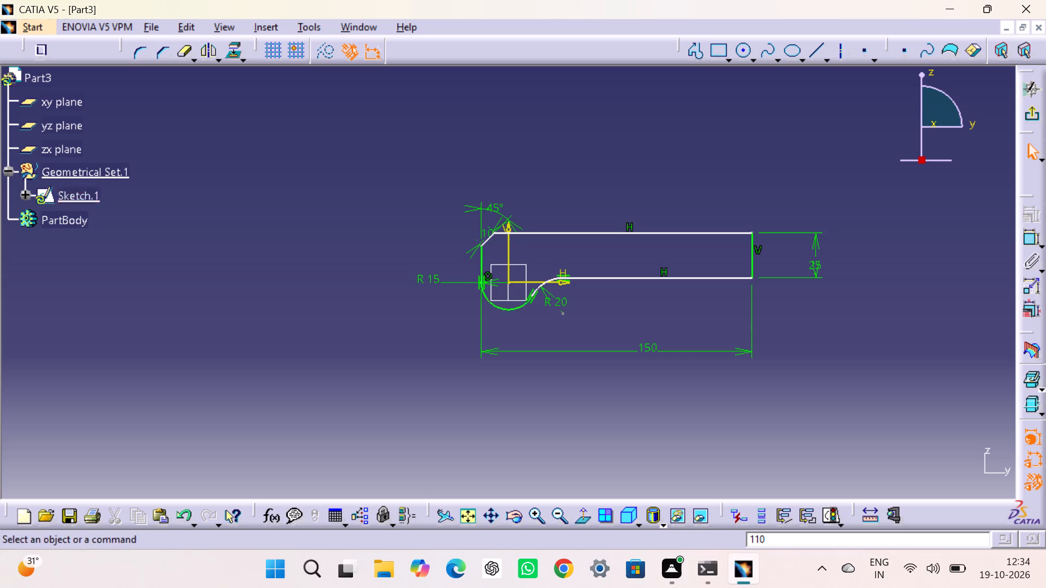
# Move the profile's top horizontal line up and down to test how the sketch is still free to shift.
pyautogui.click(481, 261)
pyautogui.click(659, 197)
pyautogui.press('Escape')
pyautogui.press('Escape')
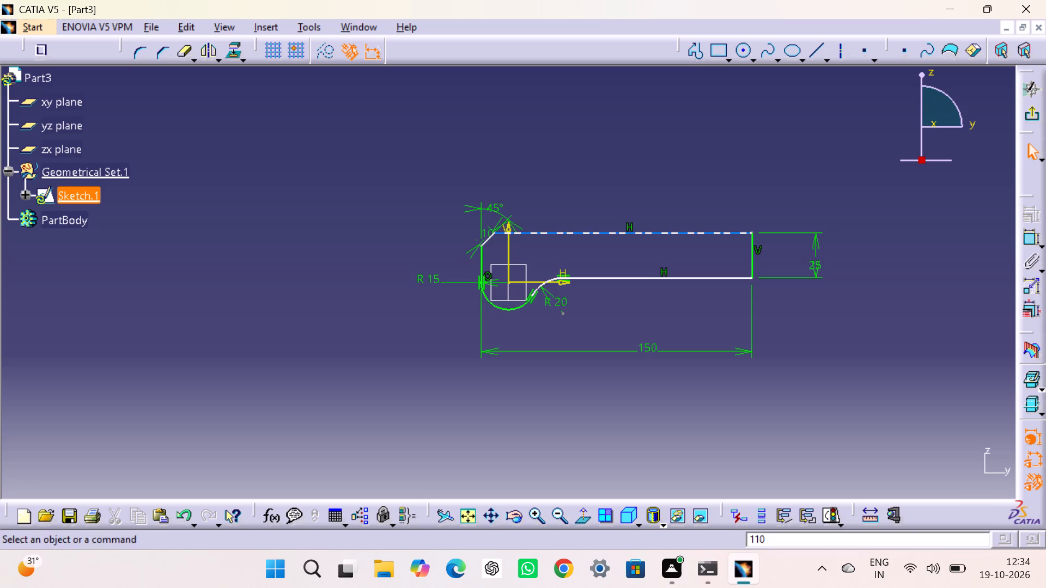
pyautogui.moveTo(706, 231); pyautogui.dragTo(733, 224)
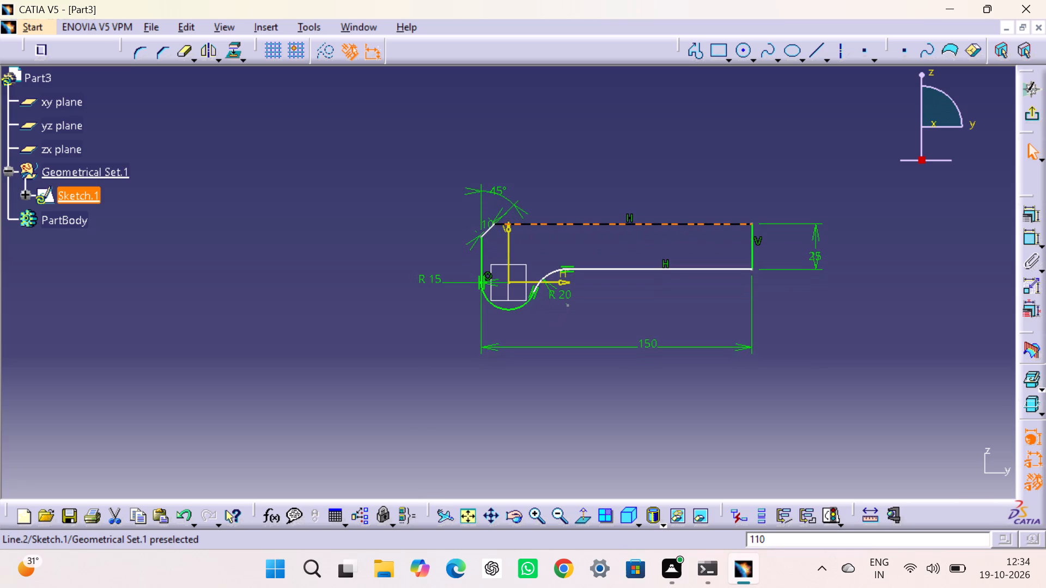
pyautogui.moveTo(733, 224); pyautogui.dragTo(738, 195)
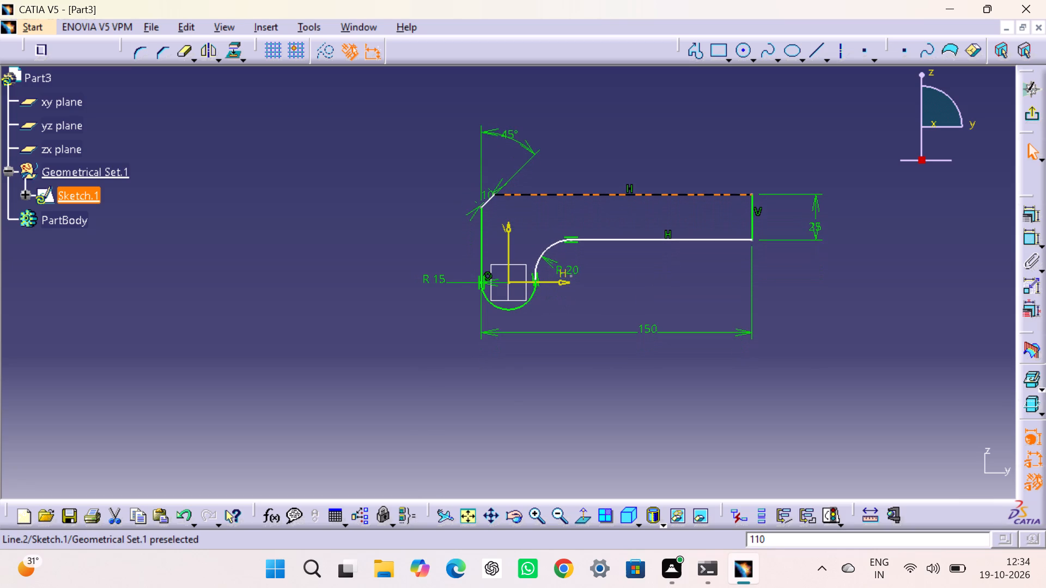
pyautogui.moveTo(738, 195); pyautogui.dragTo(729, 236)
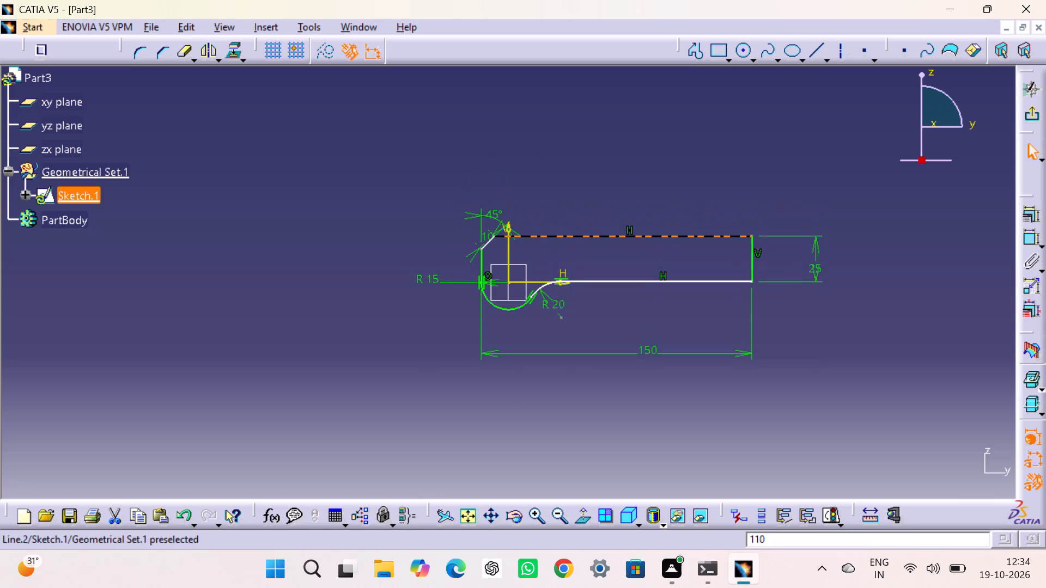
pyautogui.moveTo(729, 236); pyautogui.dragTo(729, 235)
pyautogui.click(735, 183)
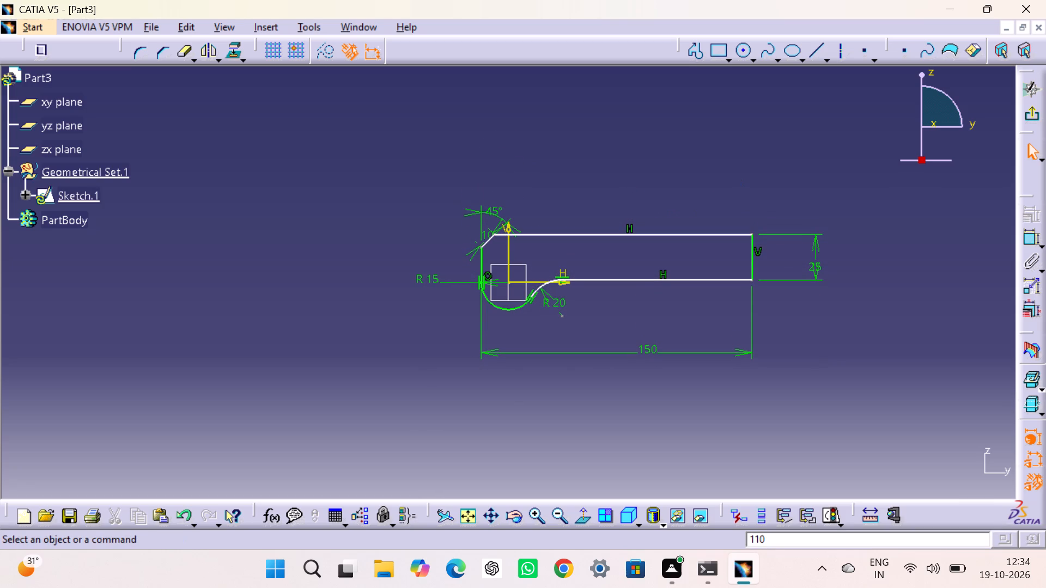
# Dimension the length of the profile's left vertical line, set it to 15 mm, and exit the sketch.
pyautogui.click(1027, 234)
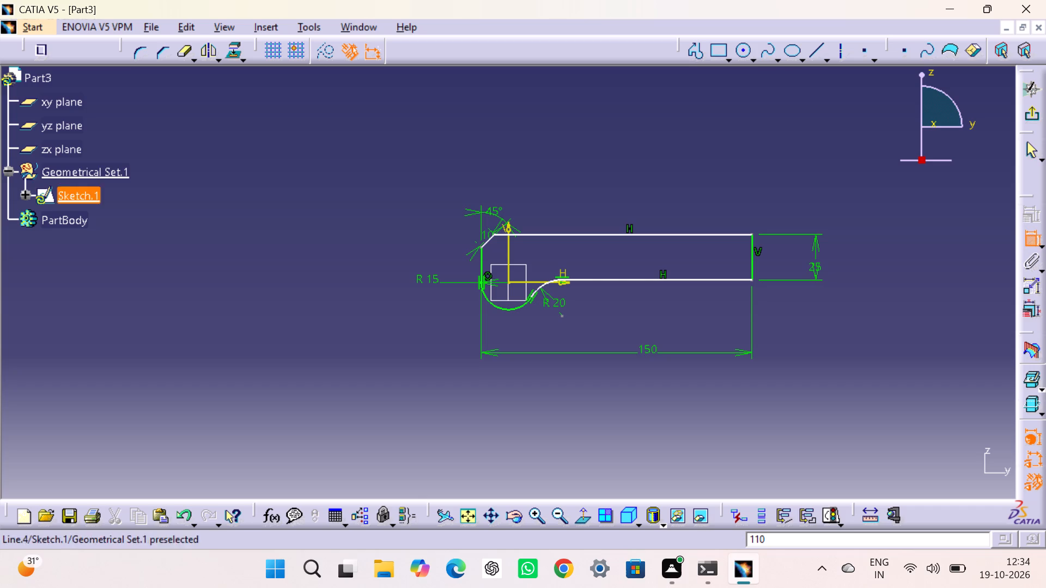
pyautogui.click(481, 264)
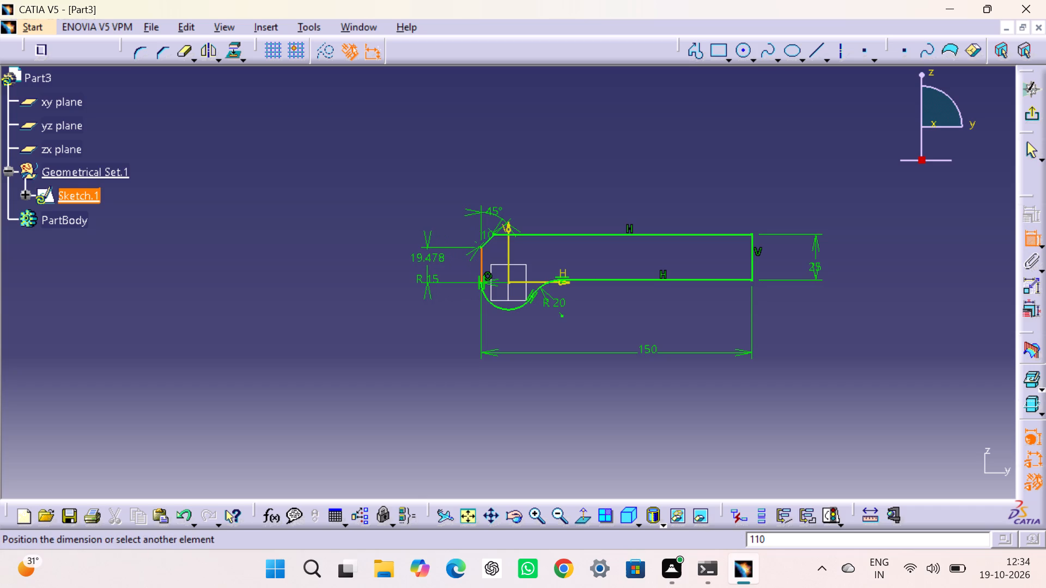
pyautogui.click(384, 268)
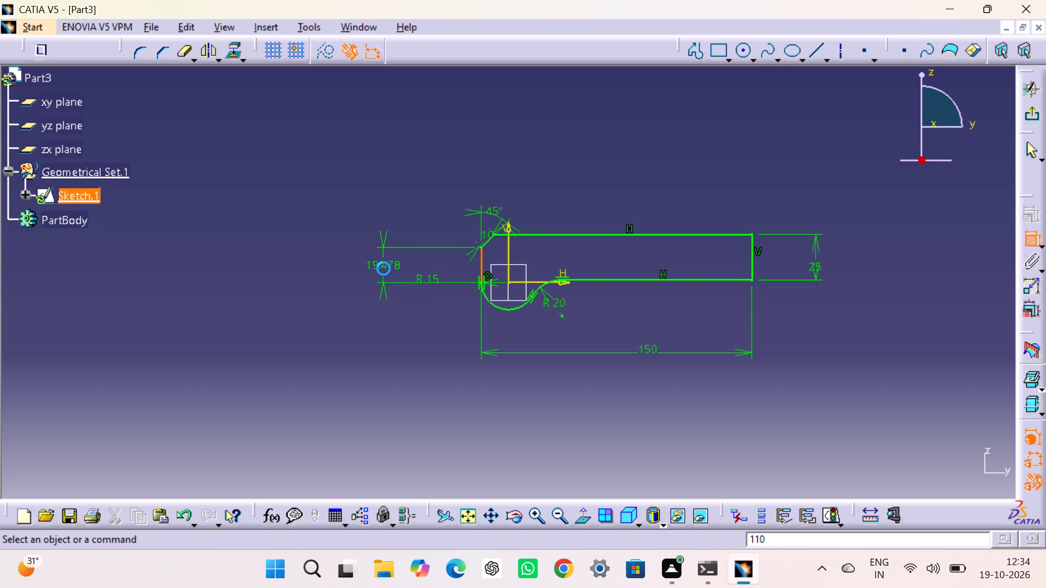
pyautogui.doubleClick(384, 264)
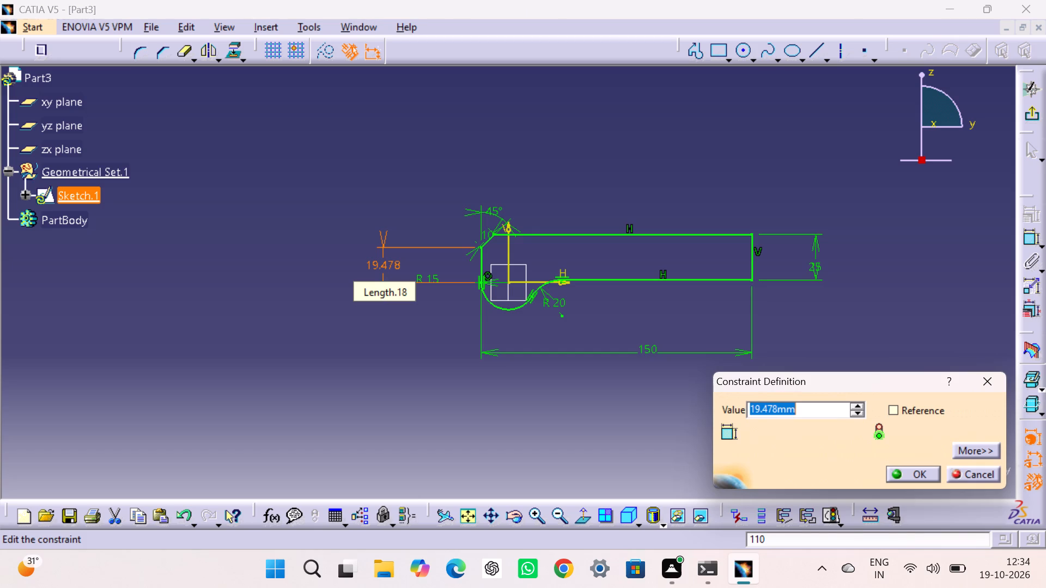
pyautogui.press('1')
pyautogui.press('5')
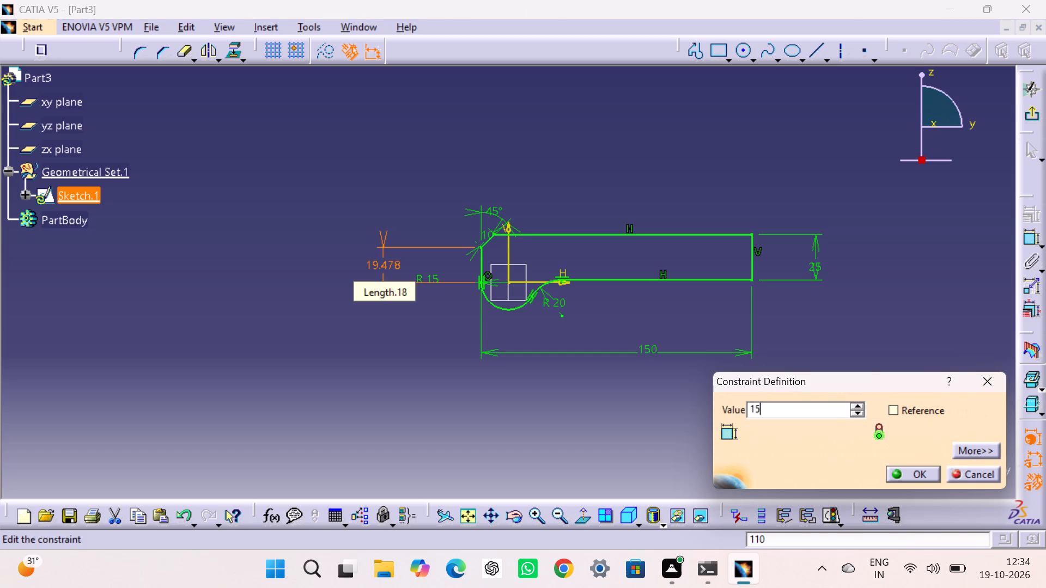
pyautogui.press('Return')
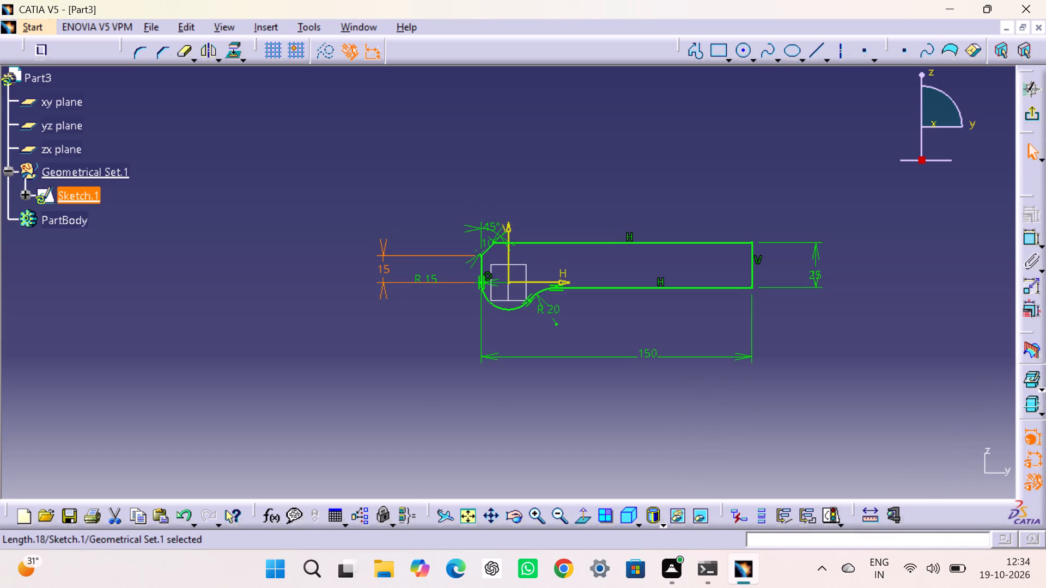
pyautogui.click(1031, 117)
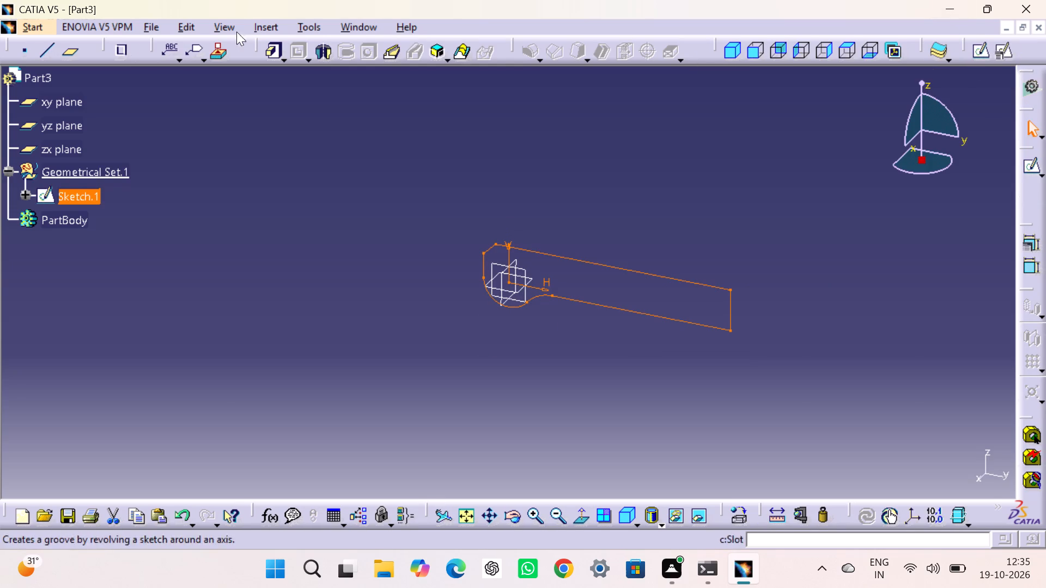
# Pad the profile sketch with a length of 27 mm and mirrored extent.
pyautogui.click(269, 48)
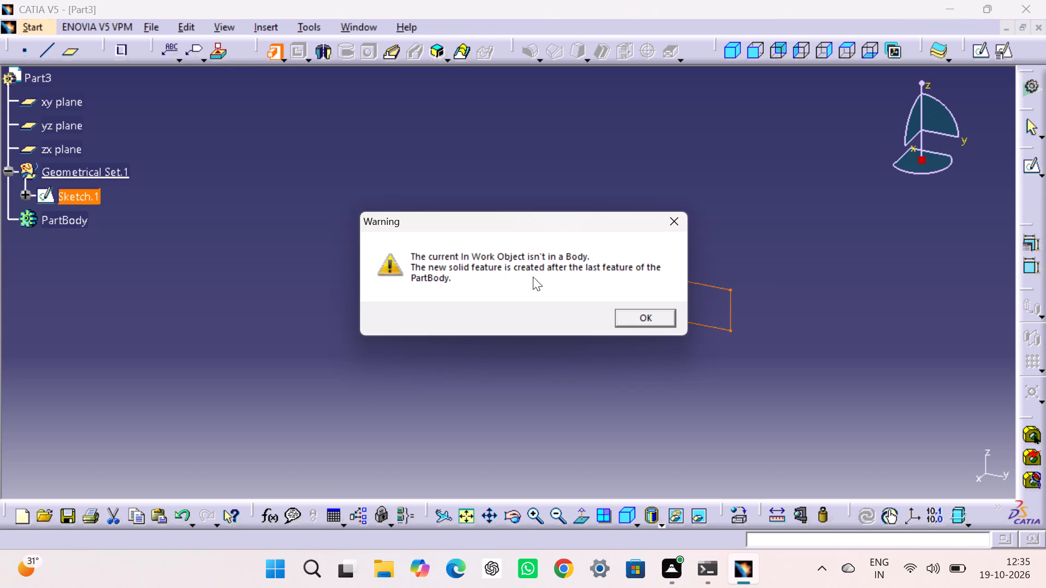
pyautogui.click(631, 319)
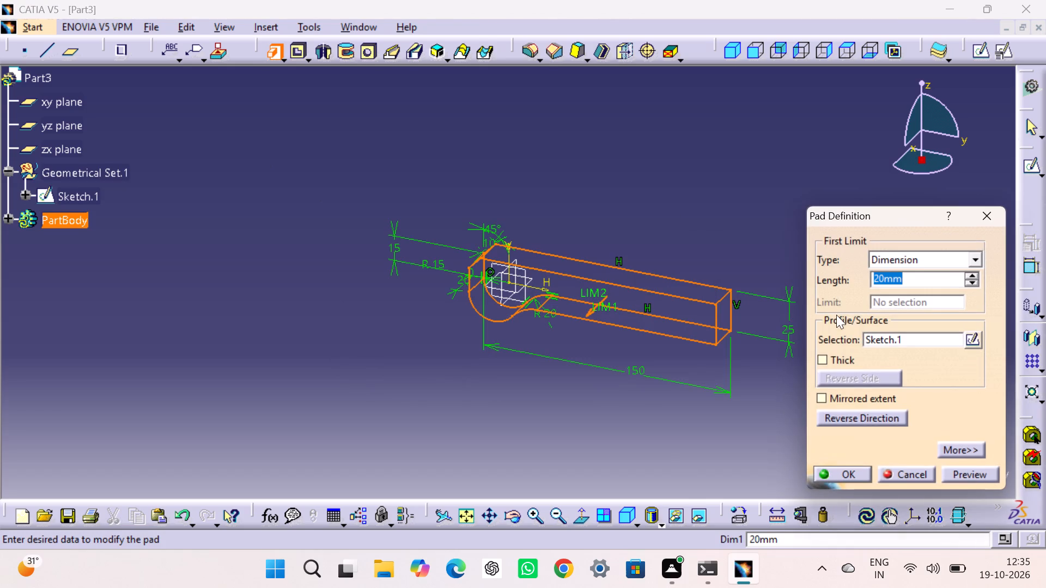
pyautogui.click(819, 394)
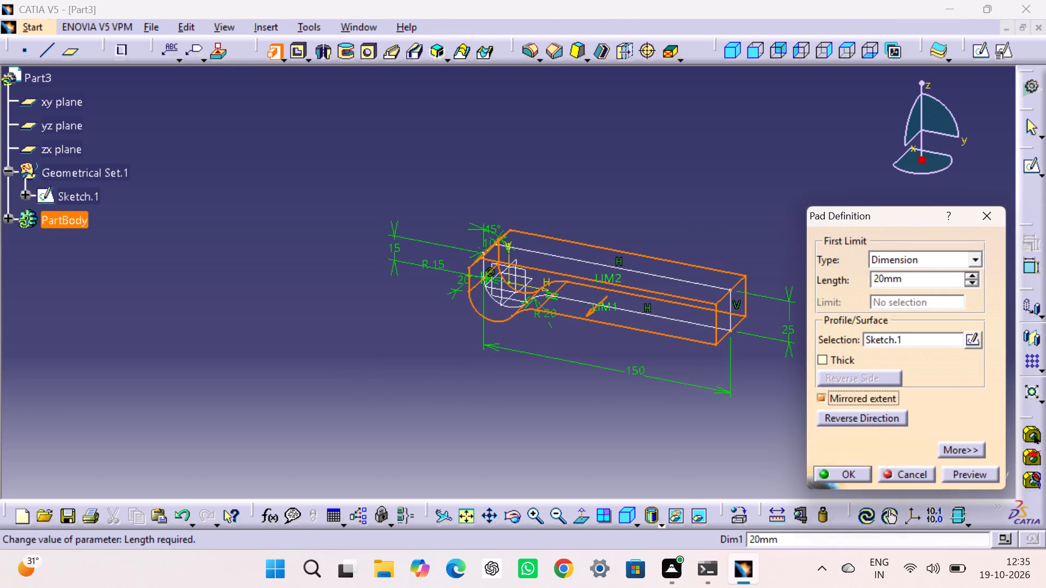
pyautogui.doubleClick(903, 279)
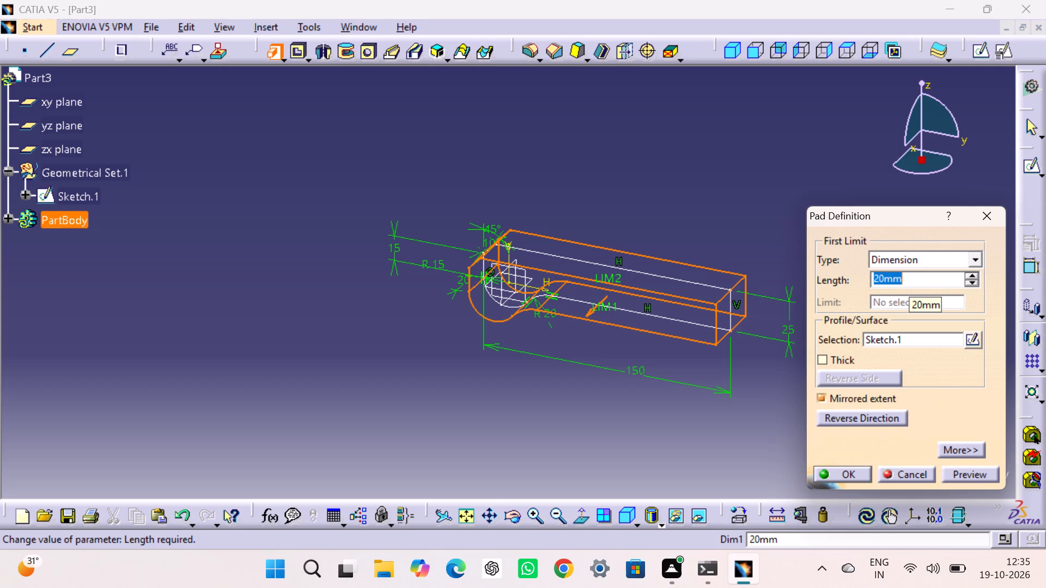
pyautogui.press('2')
pyautogui.press('7')
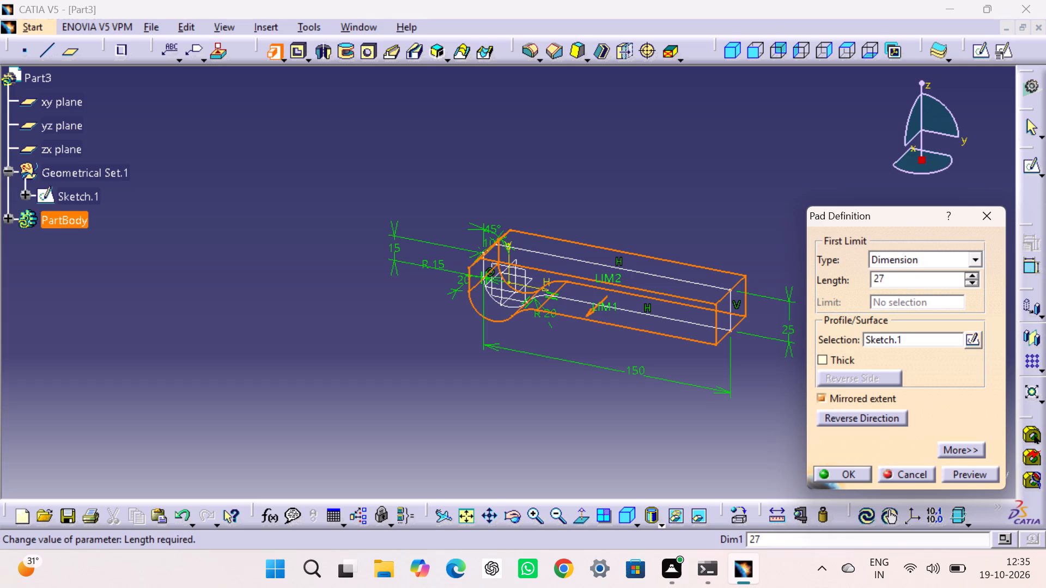
pyautogui.click(957, 470)
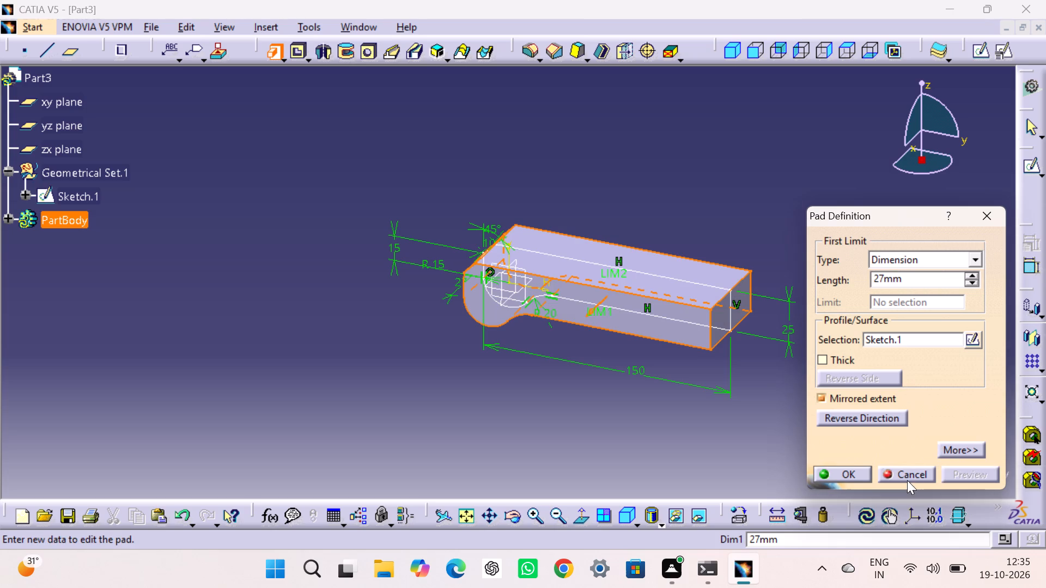
pyautogui.click(852, 467)
pyautogui.click(897, 261)
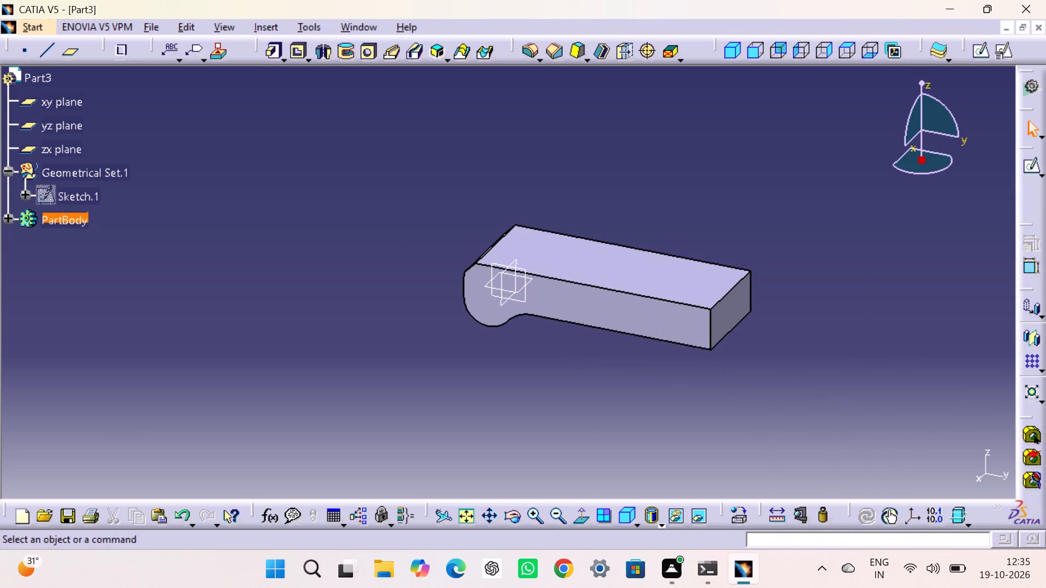
# Examine the padded solid from several angles, including its chamfered and rounded end.
pyautogui.moveTo(747, 238); pyautogui.dragTo(801, 247, button='middle')
pyautogui.moveTo(747, 238); pyautogui.dragTo(801, 247, button='right')
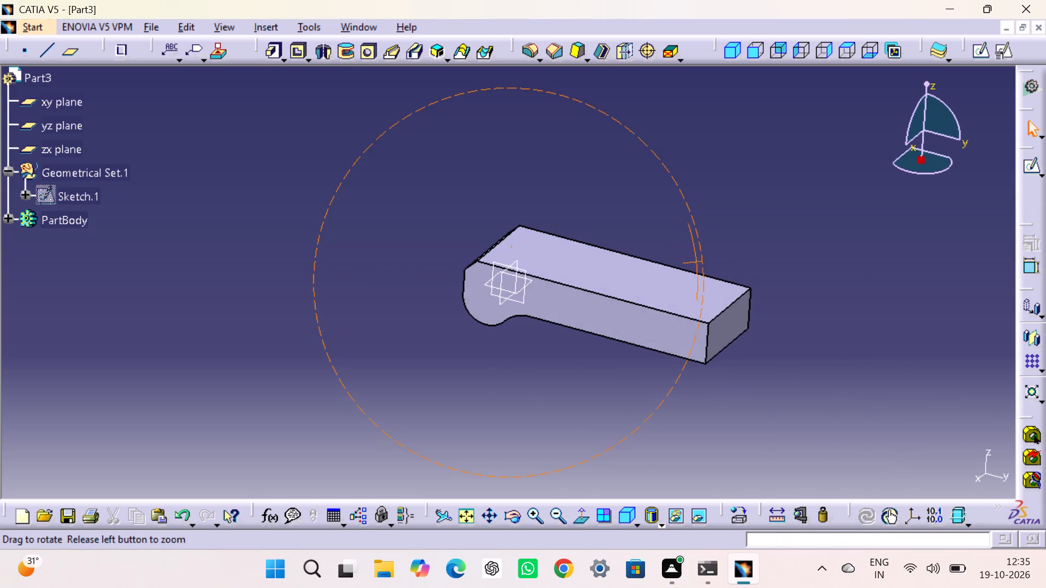
pyautogui.moveTo(801, 247); pyautogui.dragTo(844, 235, button='right')
pyautogui.moveTo(801, 247); pyautogui.dragTo(844, 234, button='middle')
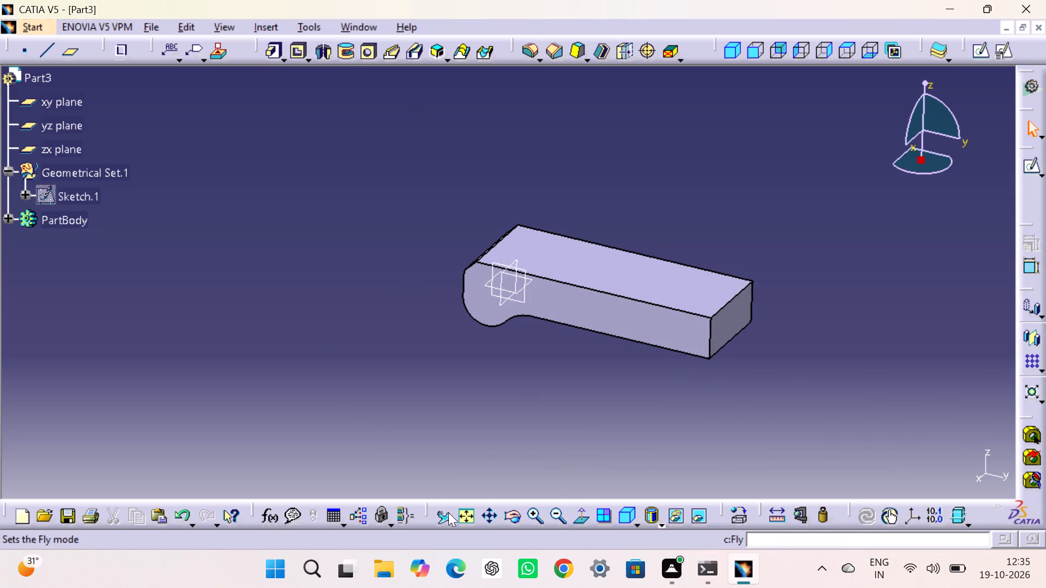
pyautogui.click(506, 513)
pyautogui.moveTo(495, 364); pyautogui.dragTo(501, 363)
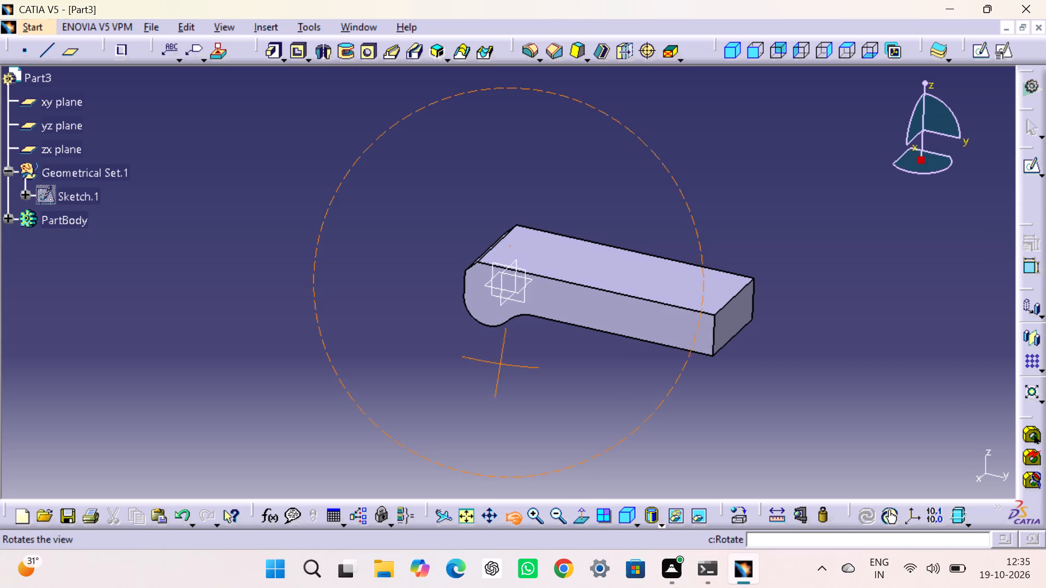
pyautogui.moveTo(501, 363); pyautogui.dragTo(555, 336)
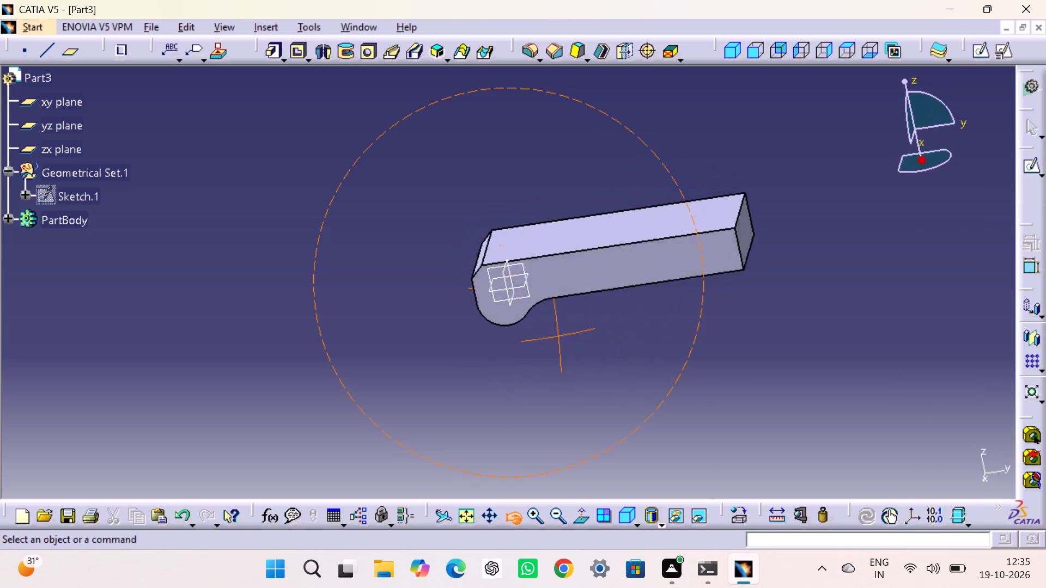
pyautogui.moveTo(555, 336); pyautogui.dragTo(600, 310)
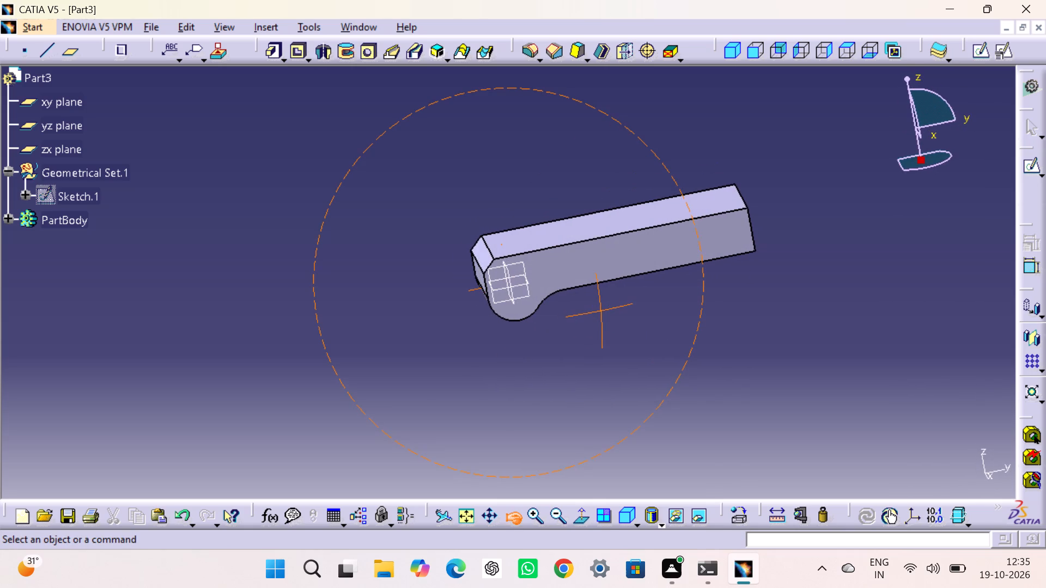
pyautogui.moveTo(600, 310); pyautogui.dragTo(637, 350)
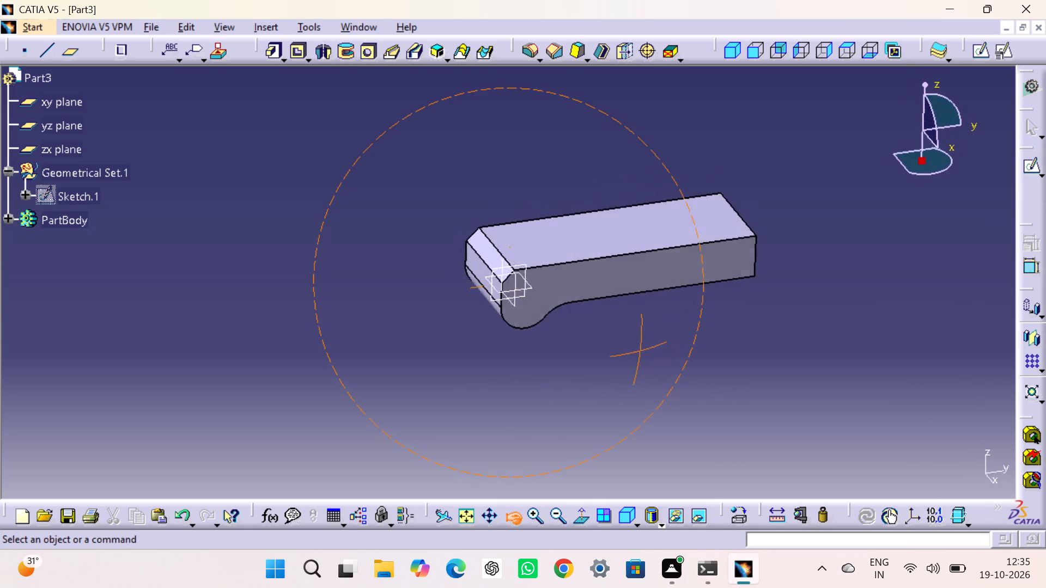
pyautogui.moveTo(637, 350); pyautogui.dragTo(596, 319)
pyautogui.click(596, 319)
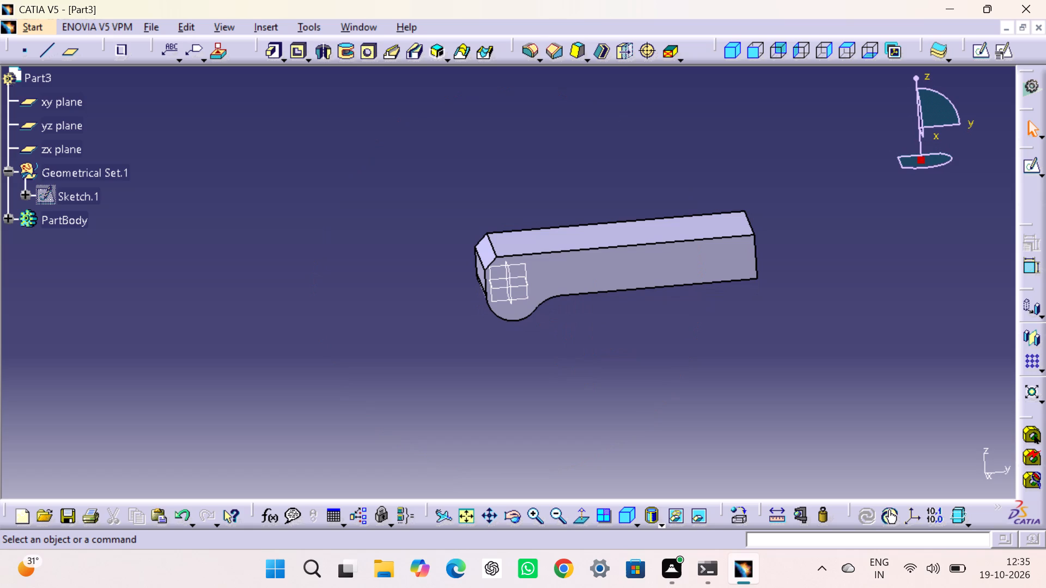
pyautogui.moveTo(652, 329); pyautogui.dragTo(623, 338)
# Create a positioned sketch on the pad's long flat top face, with V reversed and the H and V axes swapped.
pyautogui.click(662, 230)
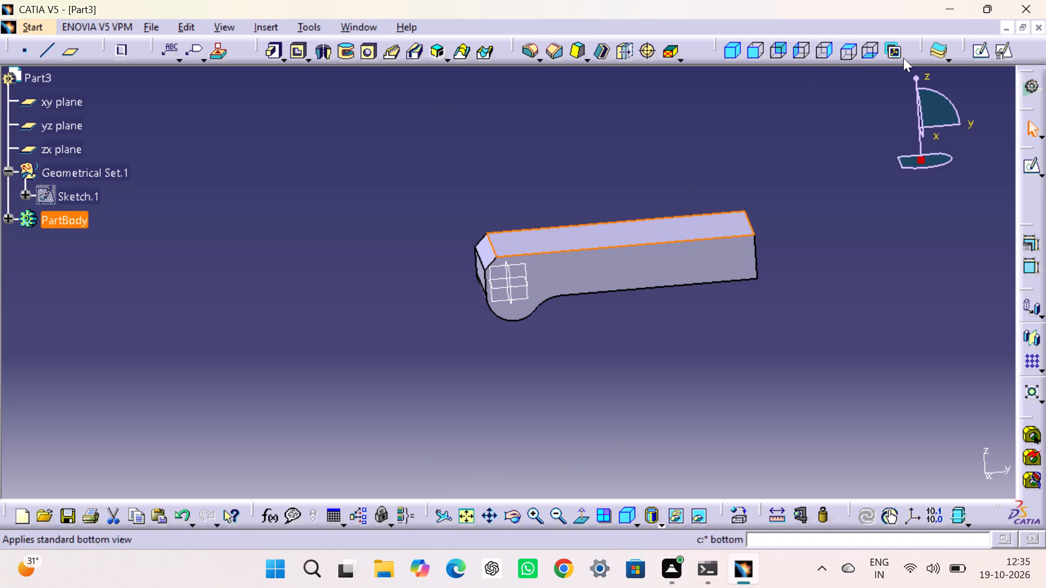
pyautogui.click(1007, 54)
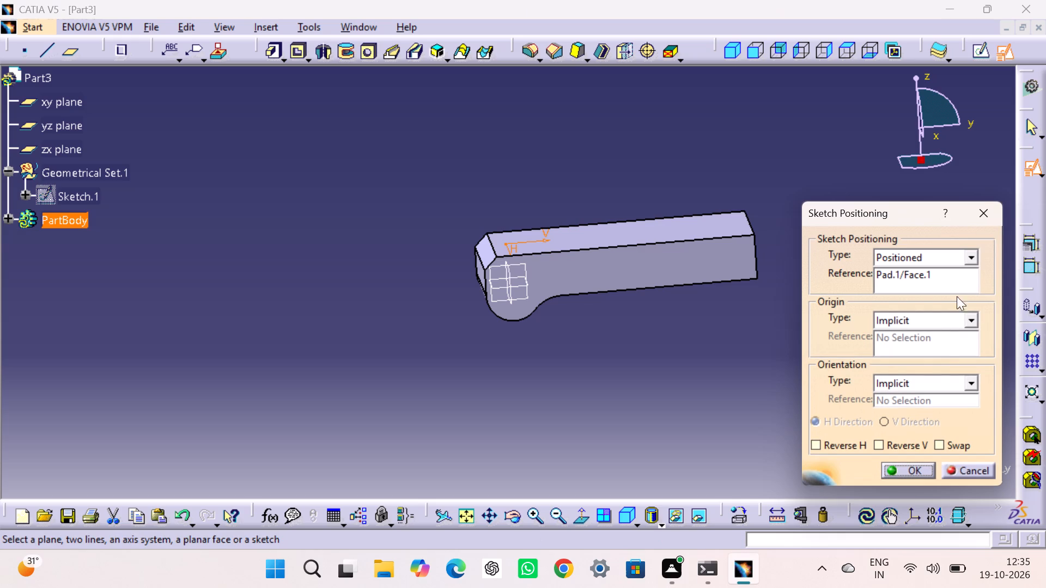
pyautogui.click(928, 449)
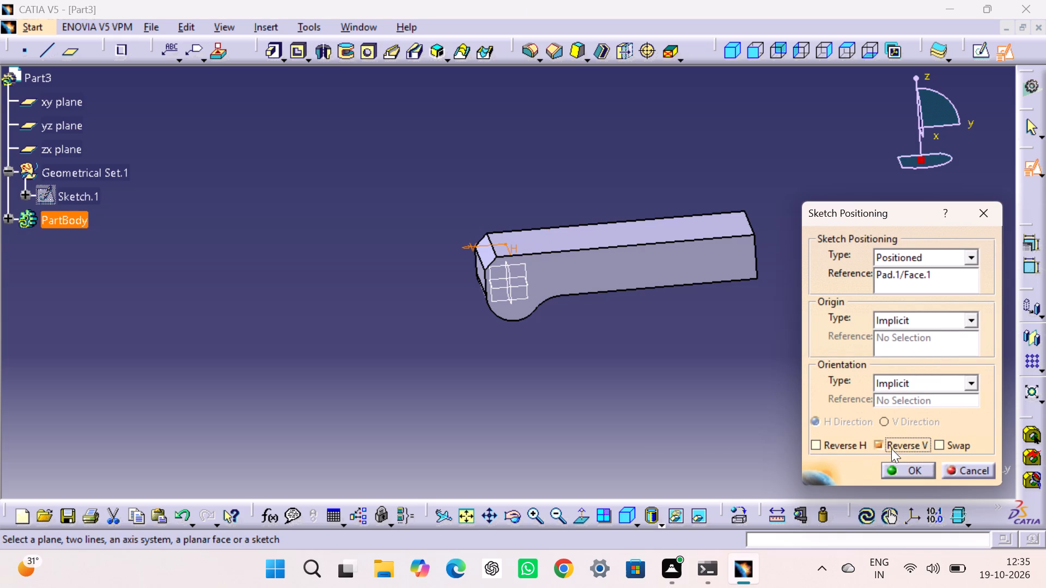
pyautogui.click(897, 440)
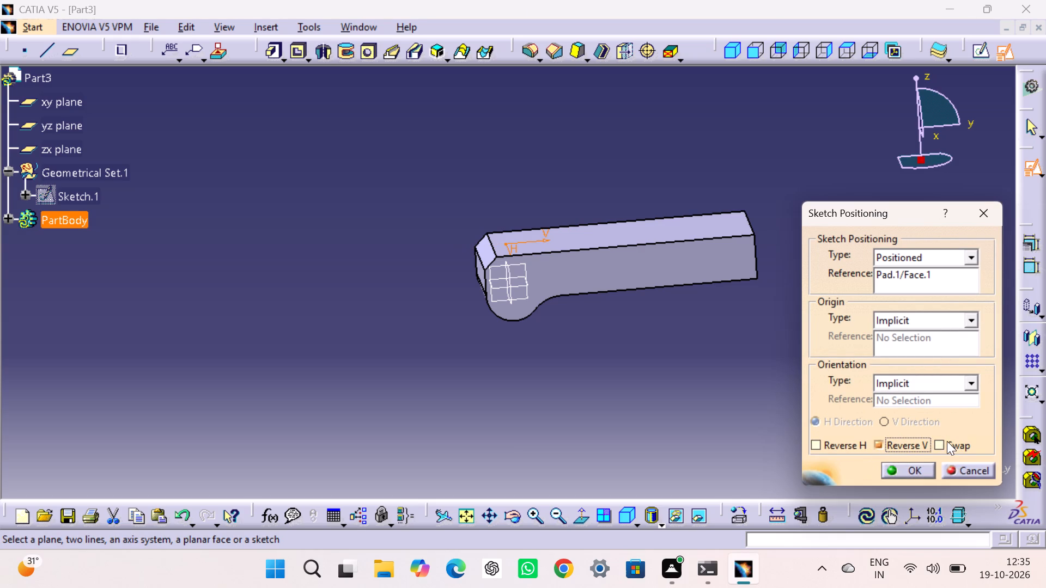
pyautogui.click(943, 441)
pyautogui.click(898, 442)
pyautogui.click(901, 468)
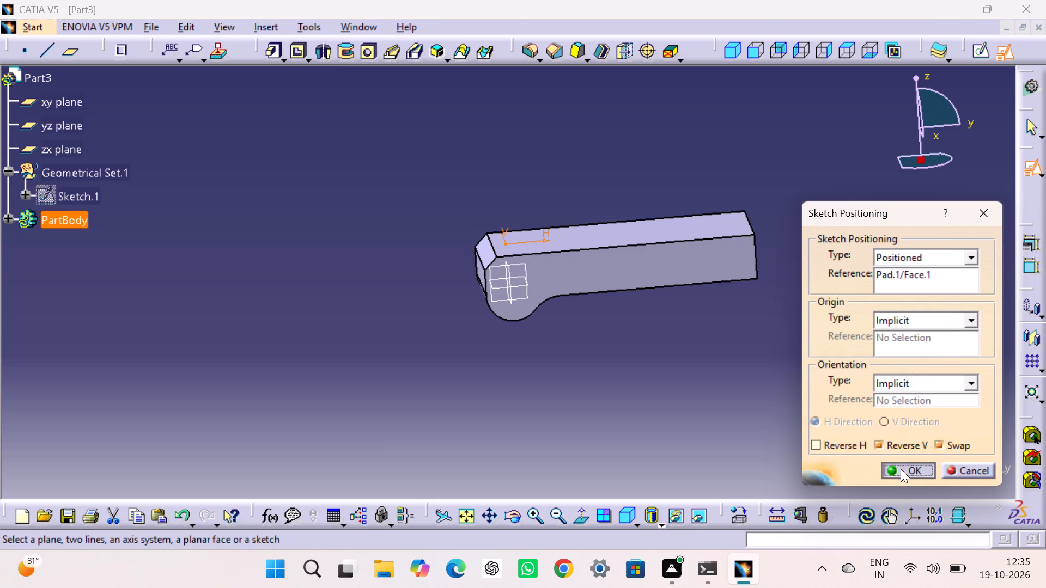
pyautogui.click(807, 302)
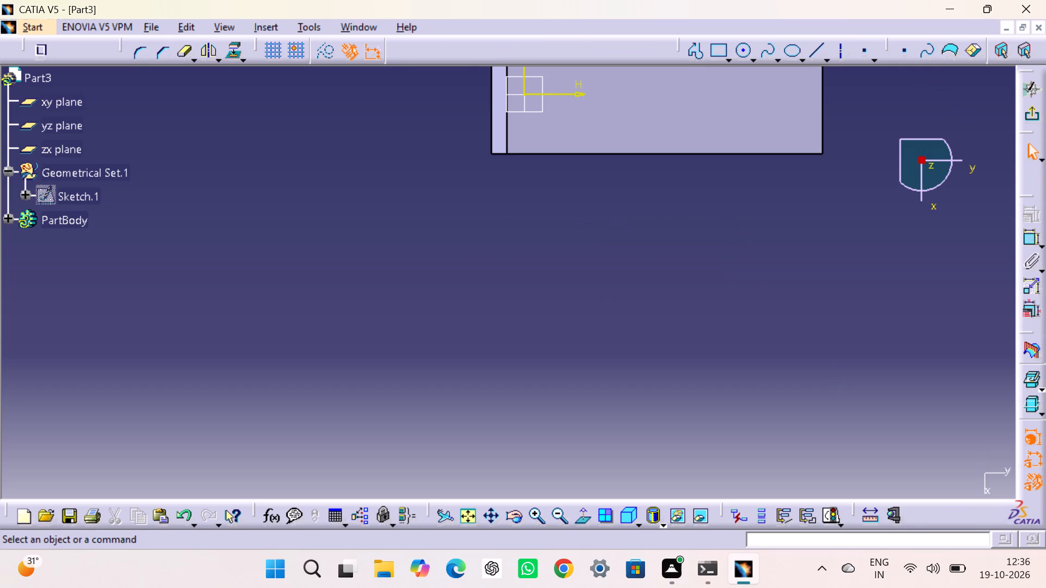
pyautogui.moveTo(802, 263); pyautogui.dragTo(625, 401, button='middle')
pyautogui.moveTo(777, 249); pyautogui.dragTo(777, 241)
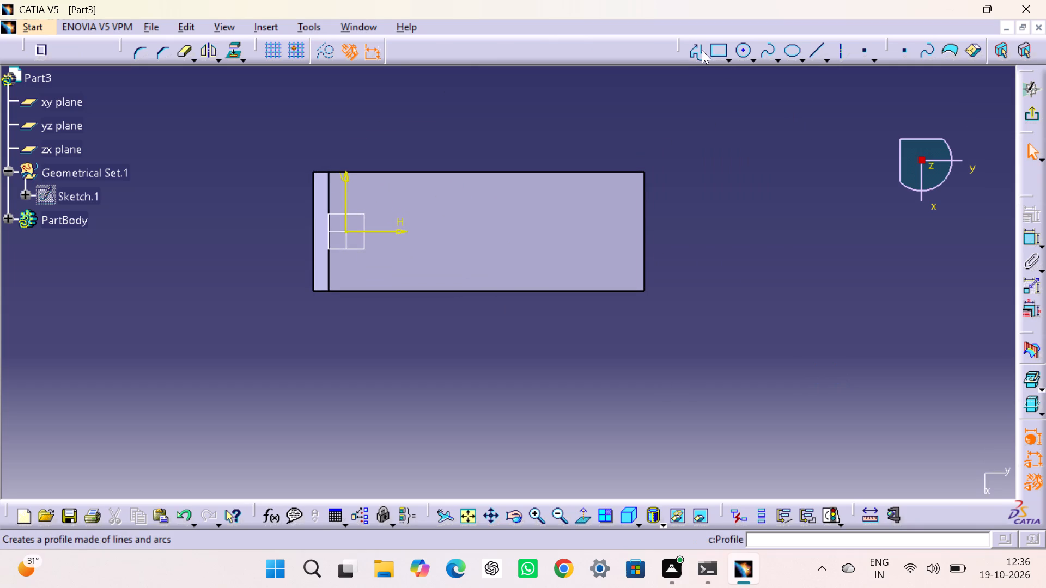
# Sketch a rectangle about 51 mm long and 21 mm high near the square end of the pad's top face.
pyautogui.click(719, 50)
pyautogui.click(641, 207)
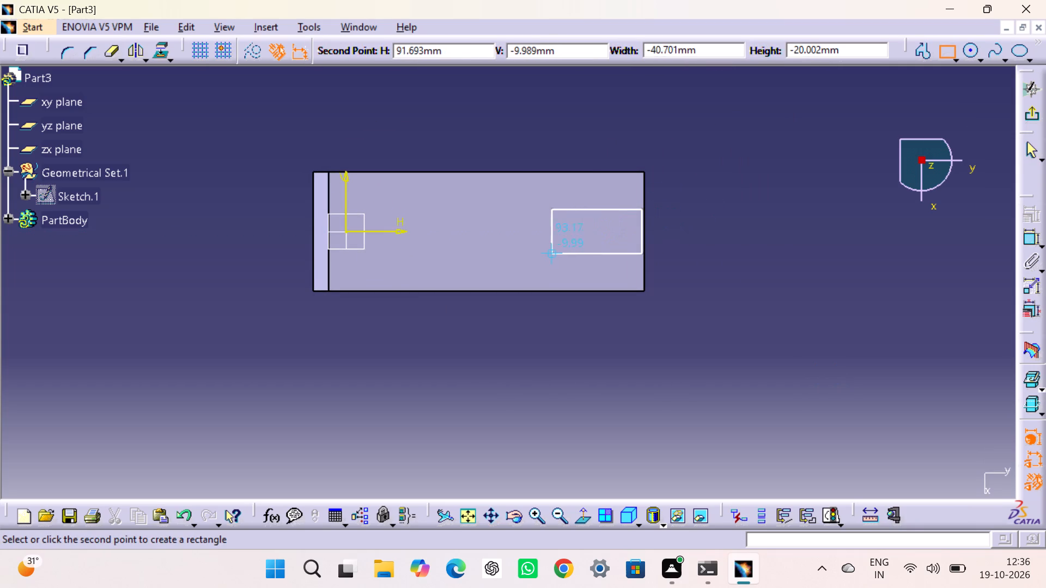
pyautogui.click(527, 258)
pyautogui.click(788, 258)
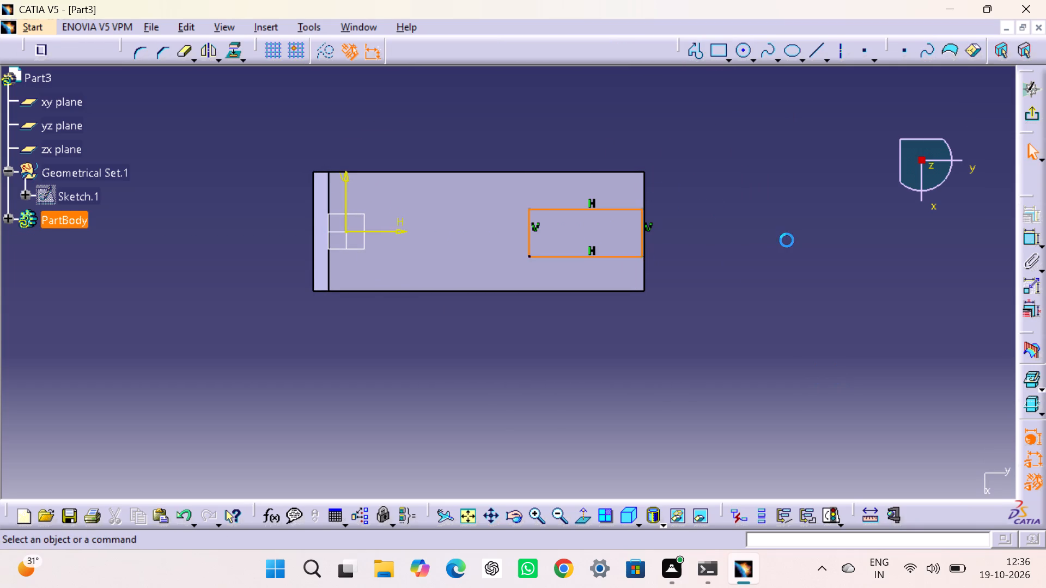
# Constrain the rectangle's two horizontal lines to be symmetric about the H axis.
pyautogui.doubleClick(1025, 236)
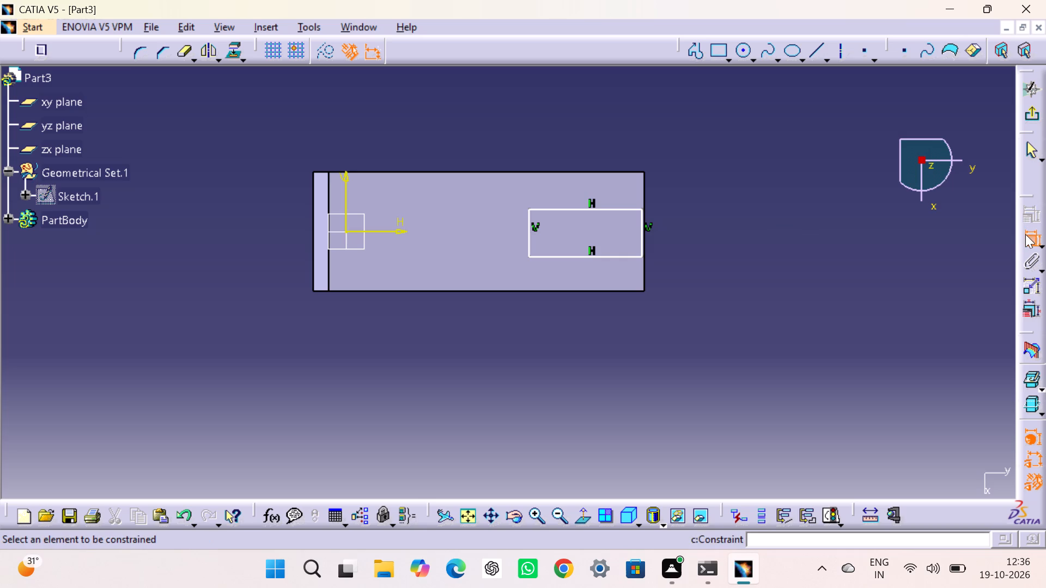
pyautogui.click(629, 255)
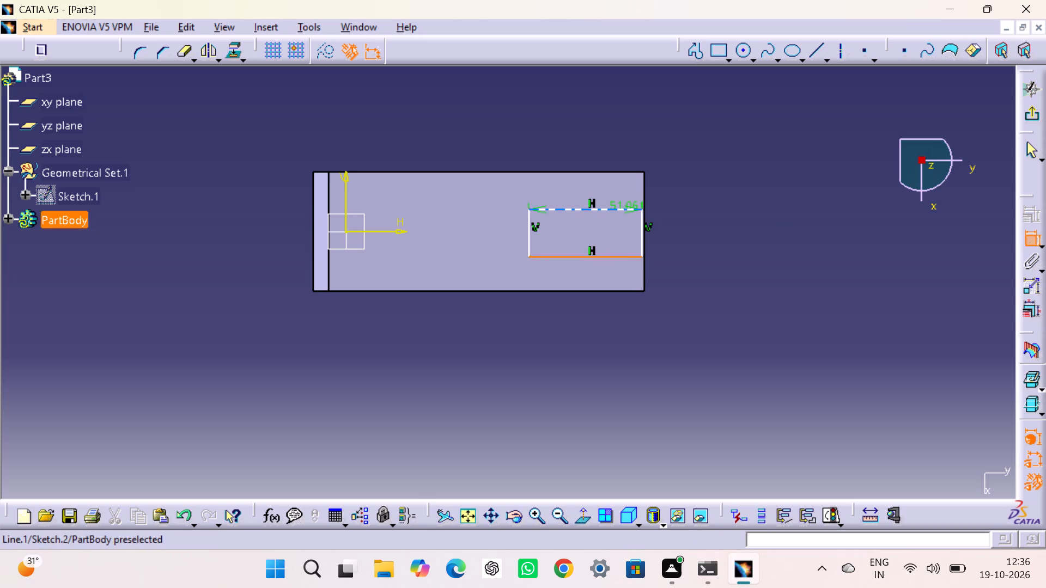
pyautogui.click(627, 210)
pyautogui.rightClick(701, 217)
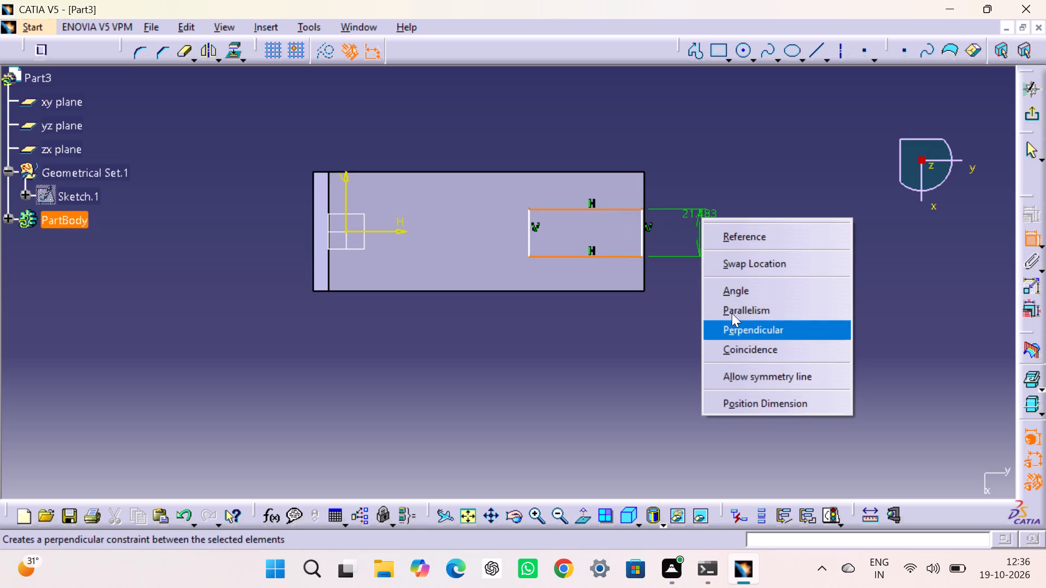
pyautogui.click(744, 380)
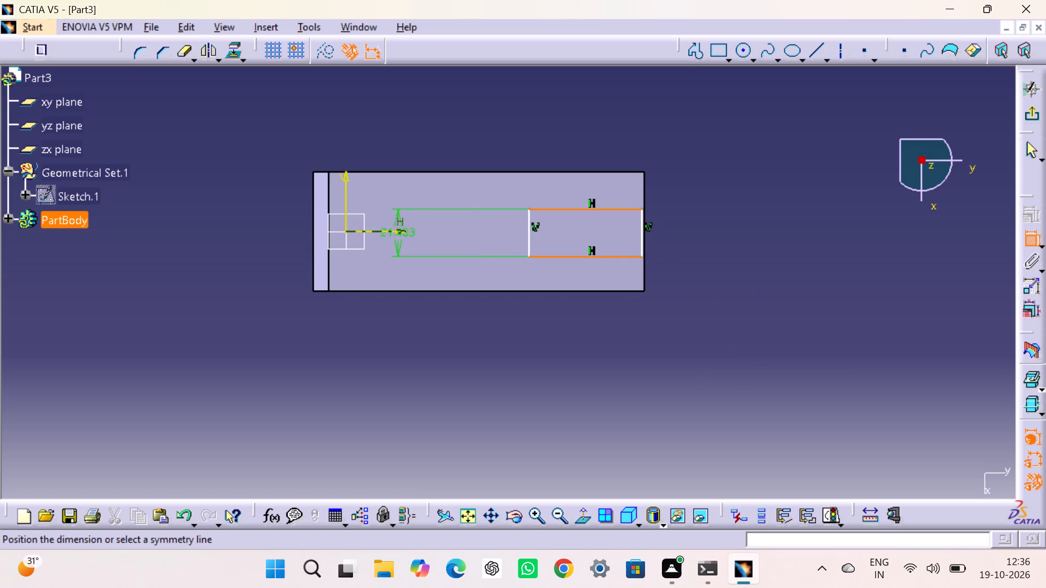
pyautogui.click(392, 234)
pyautogui.click(847, 240)
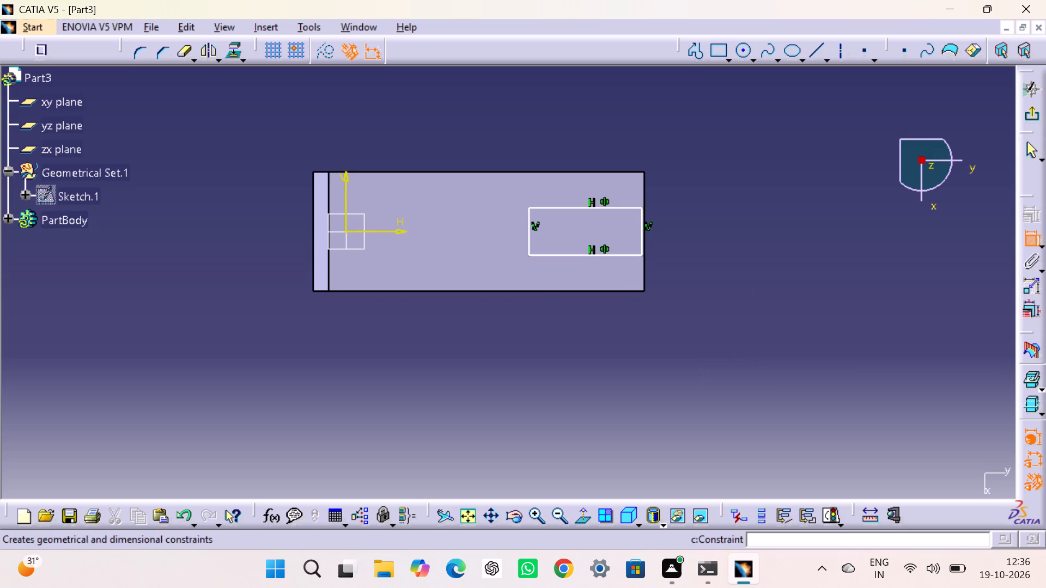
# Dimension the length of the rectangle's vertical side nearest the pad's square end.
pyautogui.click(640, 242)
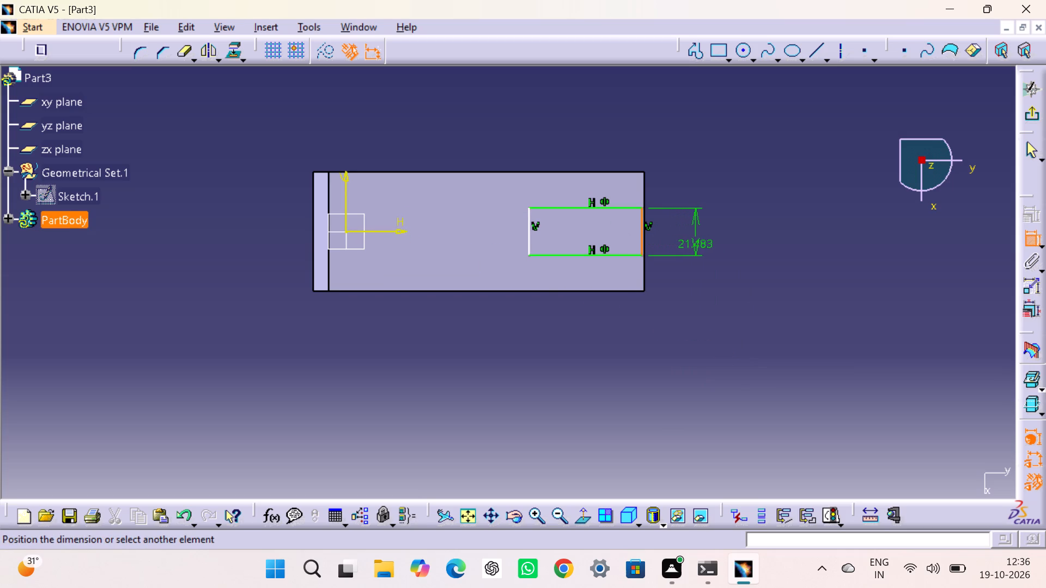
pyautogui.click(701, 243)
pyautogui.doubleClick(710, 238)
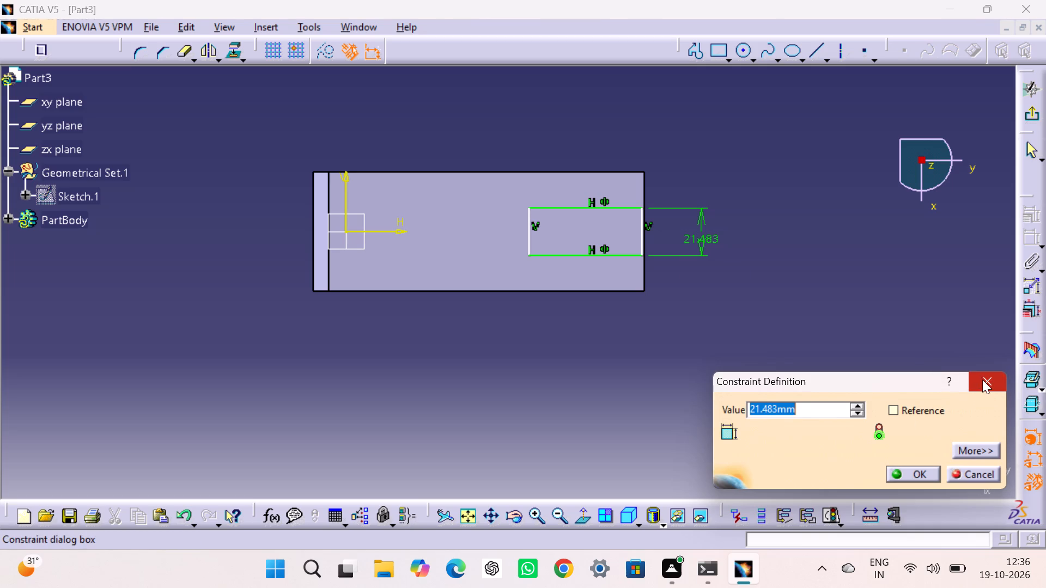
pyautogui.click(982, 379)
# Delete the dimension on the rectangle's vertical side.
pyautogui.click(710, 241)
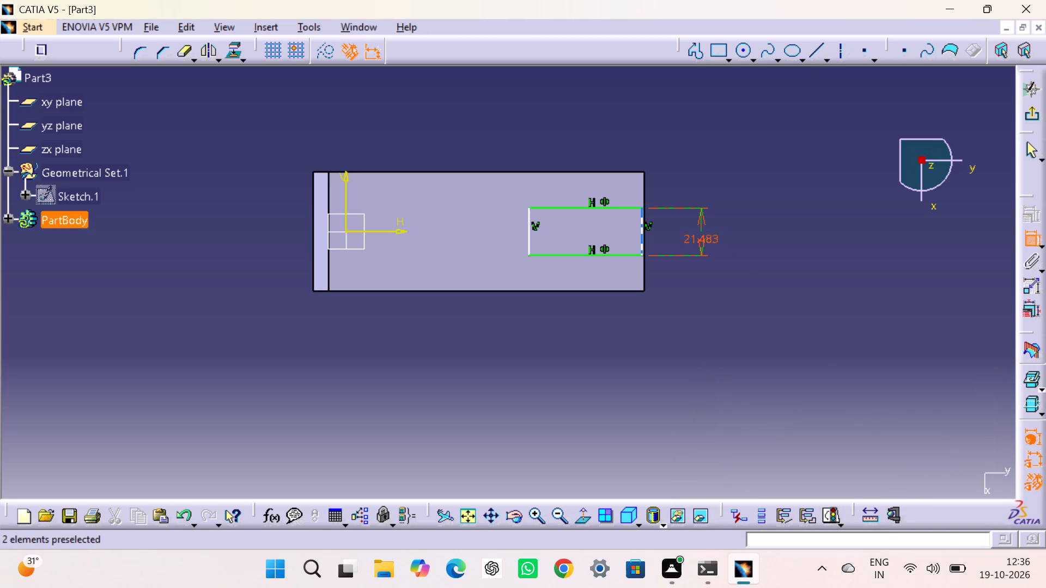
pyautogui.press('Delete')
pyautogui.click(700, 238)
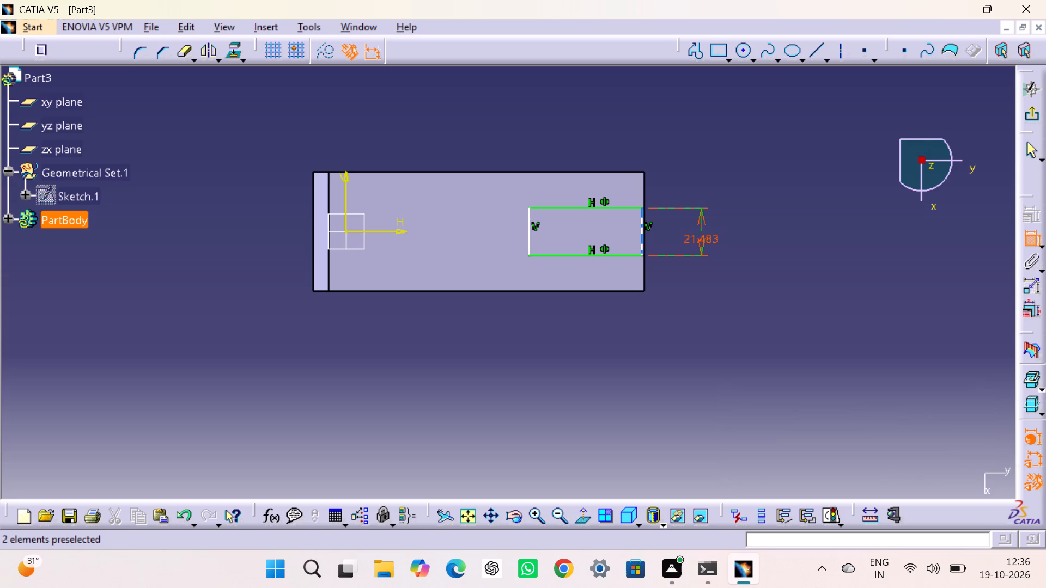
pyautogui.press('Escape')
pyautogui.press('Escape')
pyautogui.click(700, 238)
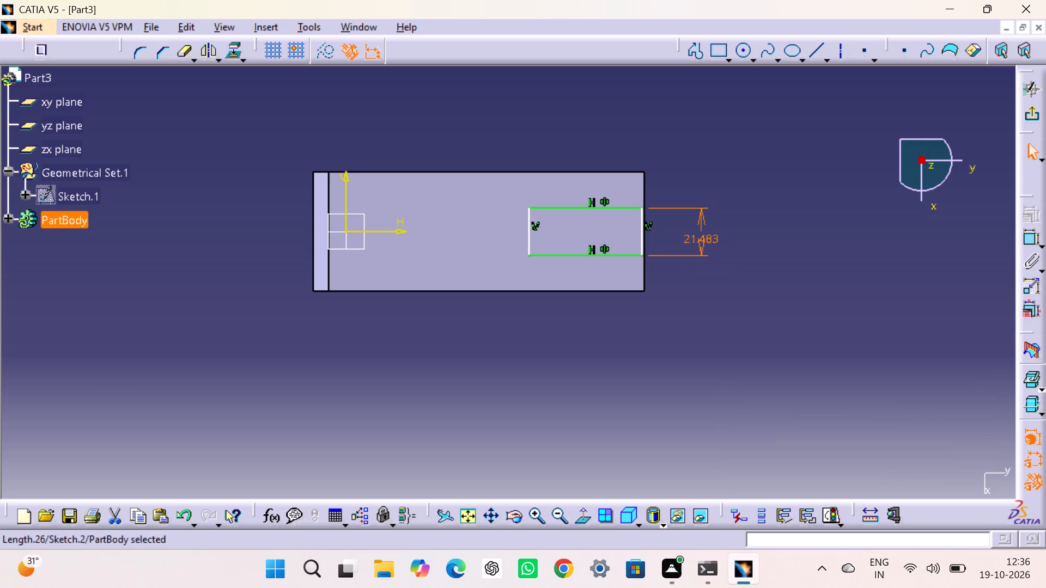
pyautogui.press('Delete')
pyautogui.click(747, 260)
# Dimension the length of the rectangle's upper horizontal line and set it to 34 mm.
pyautogui.doubleClick(1029, 236)
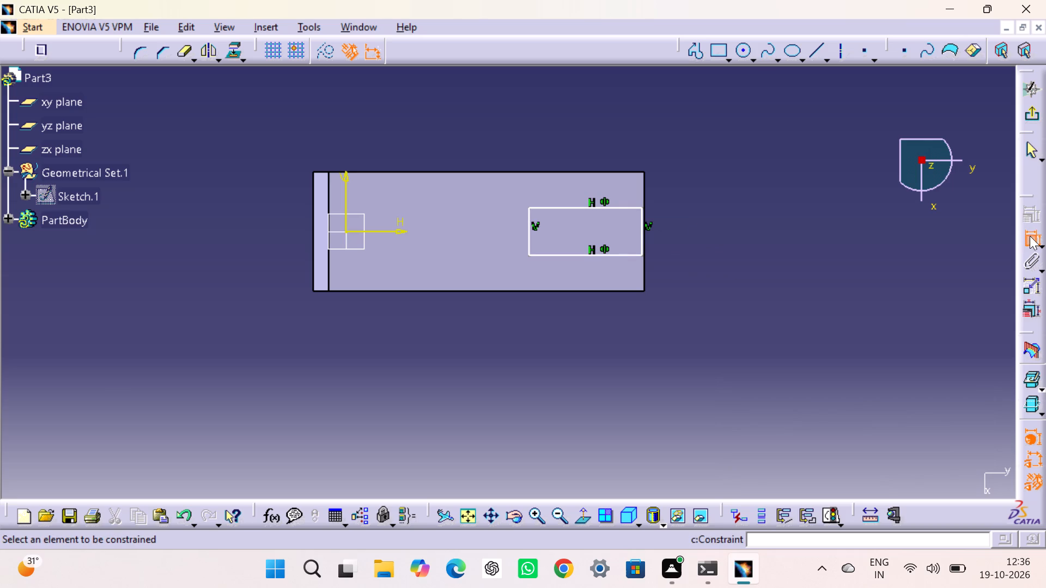
pyautogui.click(612, 209)
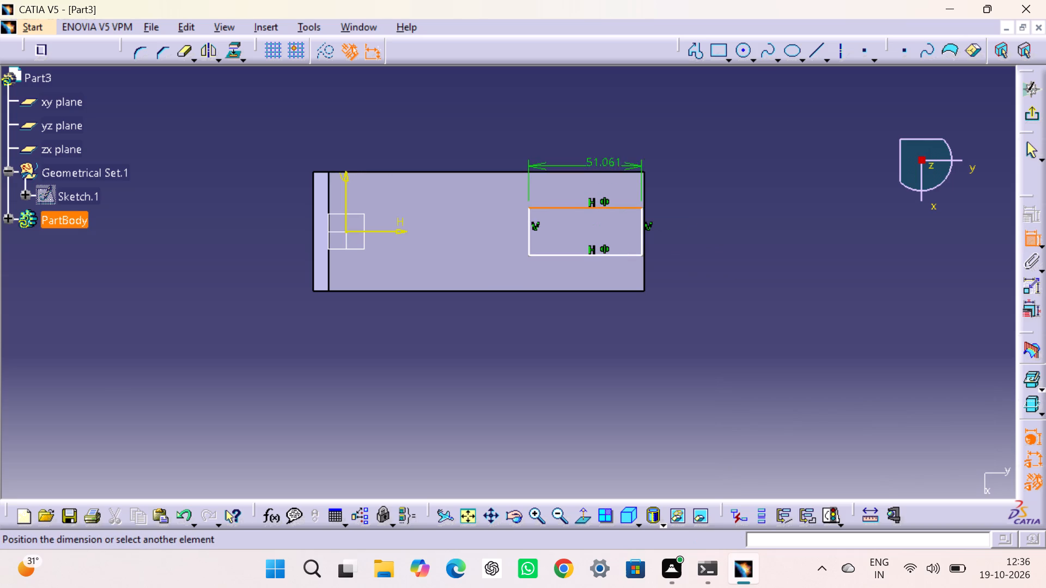
pyautogui.click(600, 152)
pyautogui.doubleClick(600, 148)
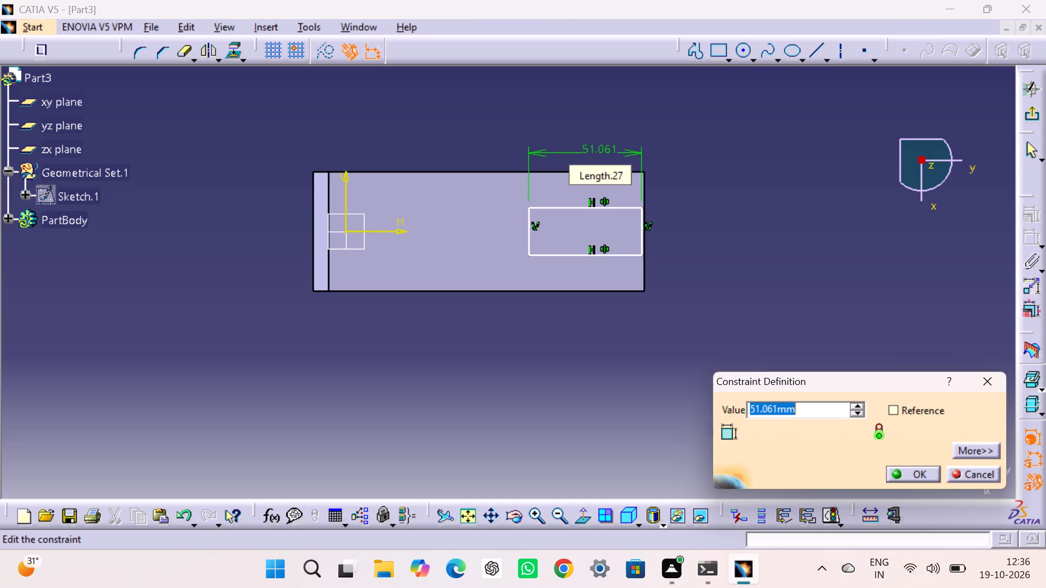
pyautogui.write('34')
pyautogui.press('Return')
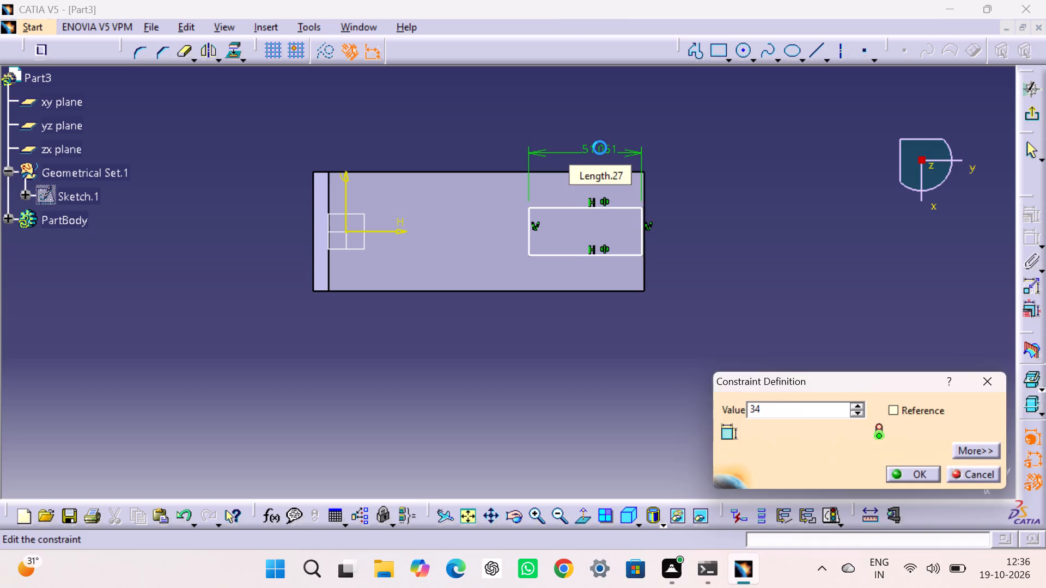
pyautogui.click(731, 227)
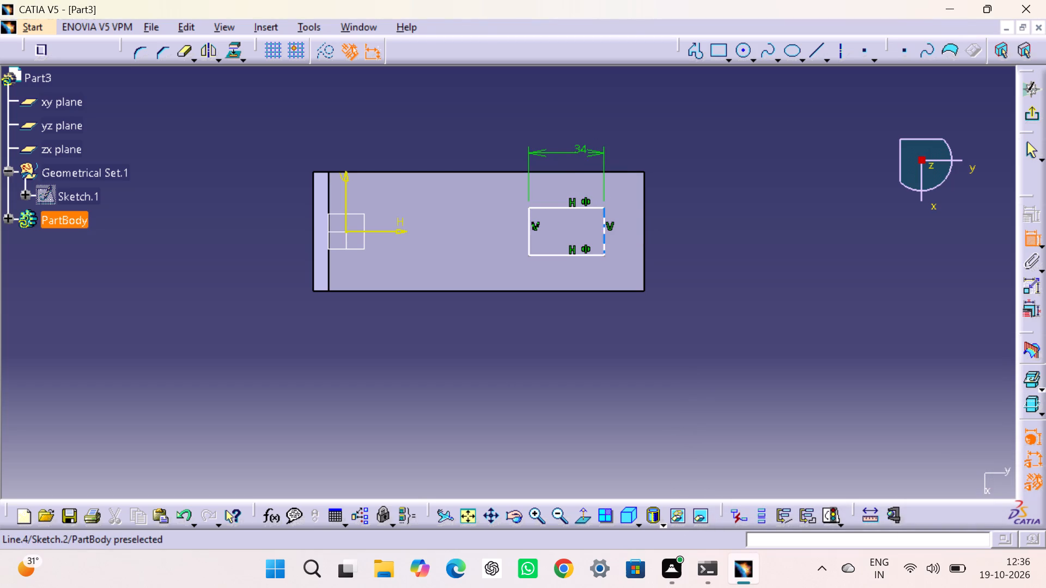
# Make the rectangle's outer vertical side coincident with the square end edge of the face.
pyautogui.click(605, 235)
pyautogui.click(644, 227)
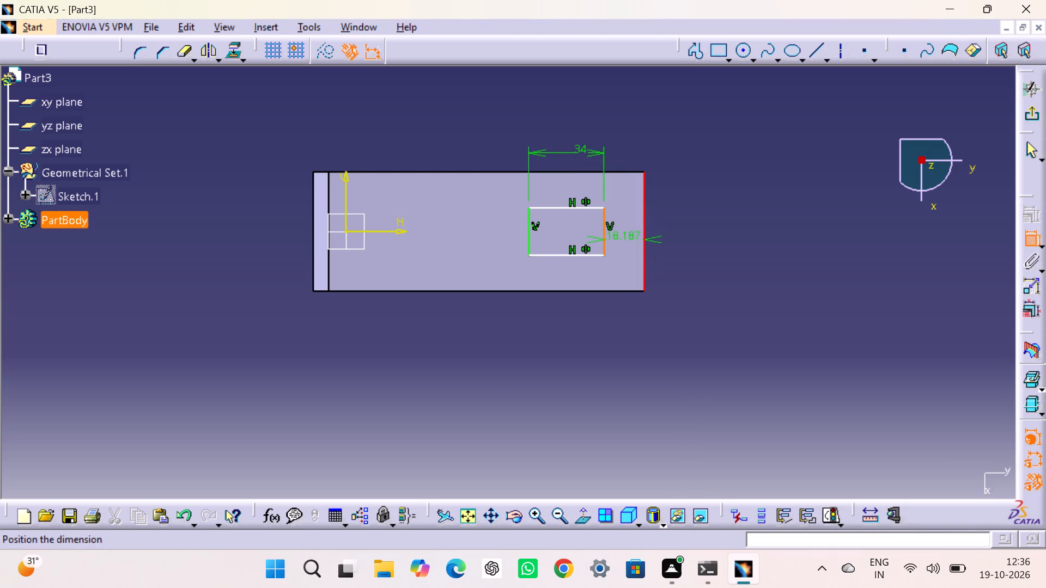
pyautogui.rightClick(701, 227)
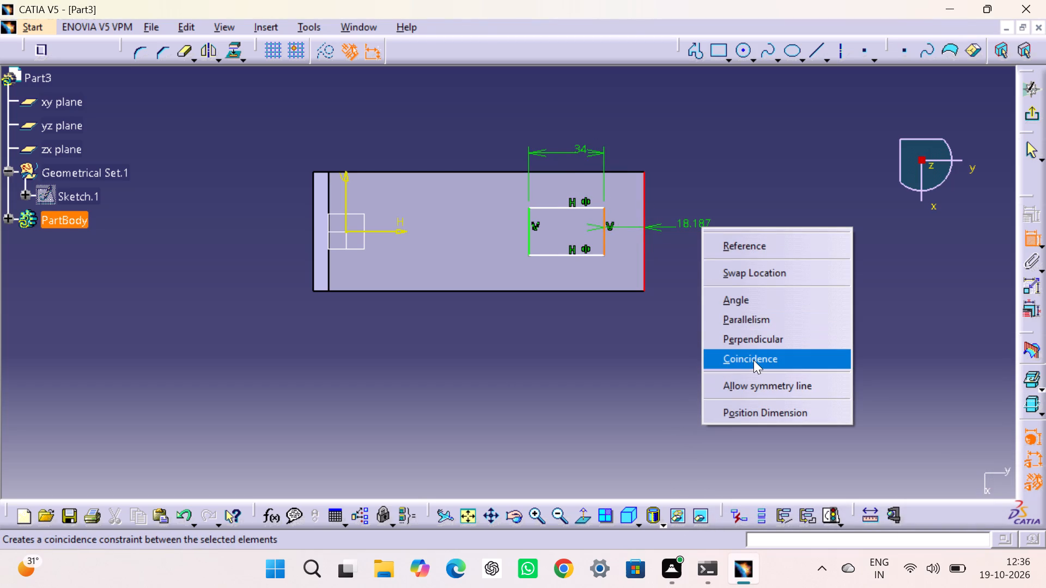
pyautogui.click(753, 360)
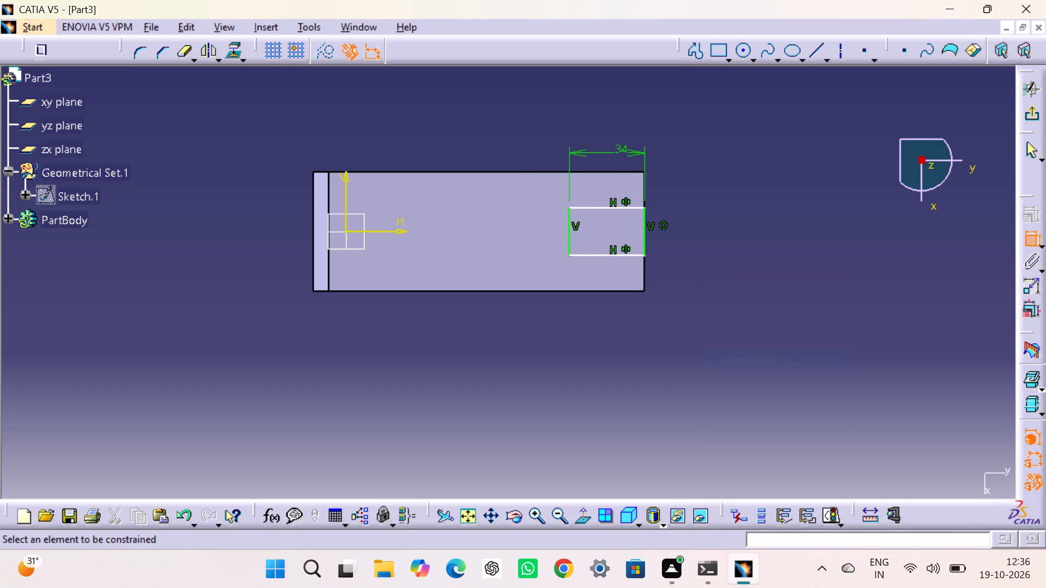
# Set the distance between the face's lower long edge and the rectangle's lower line to 12 mm, and exit the sketch.
pyautogui.click(618, 290)
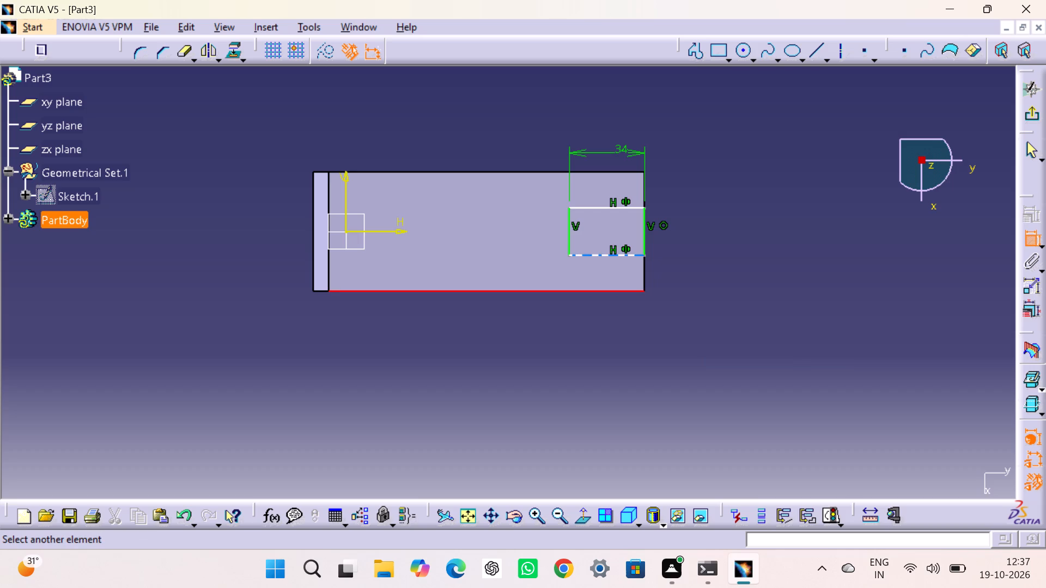
pyautogui.click(618, 256)
pyautogui.click(678, 281)
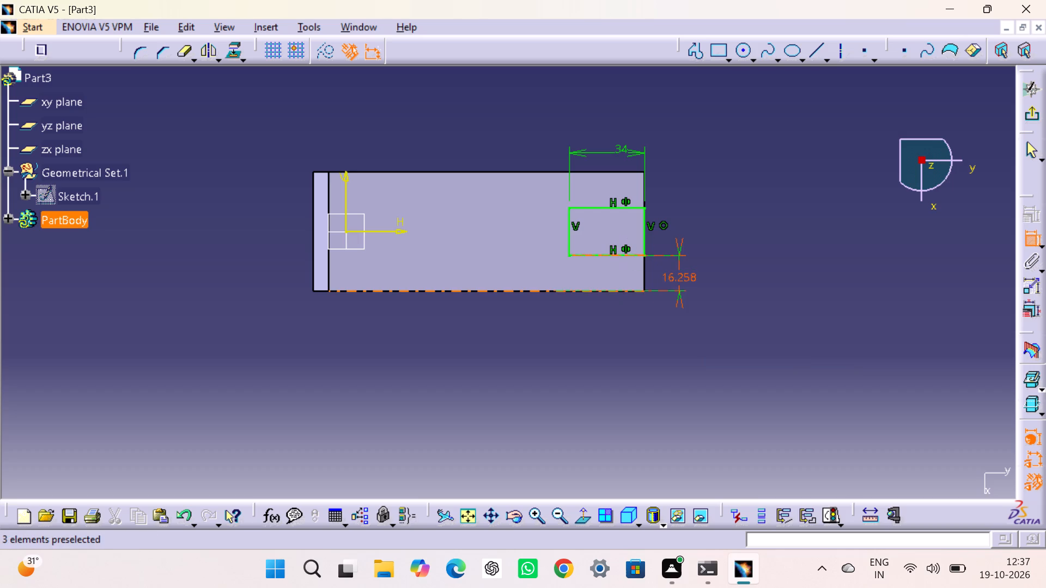
pyautogui.doubleClick(678, 278)
pyautogui.write('12')
pyautogui.press('Return')
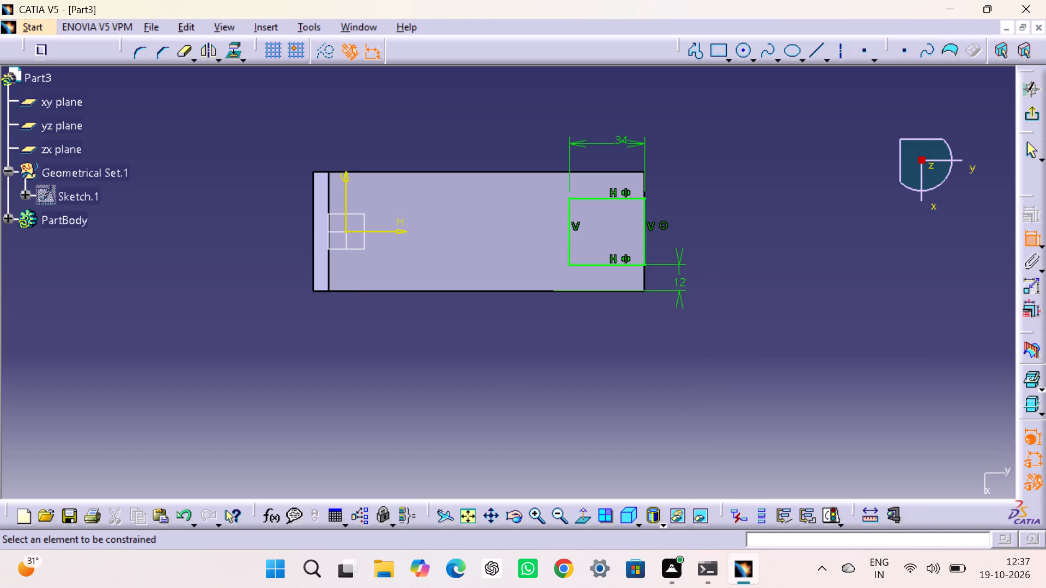
pyautogui.click(758, 238)
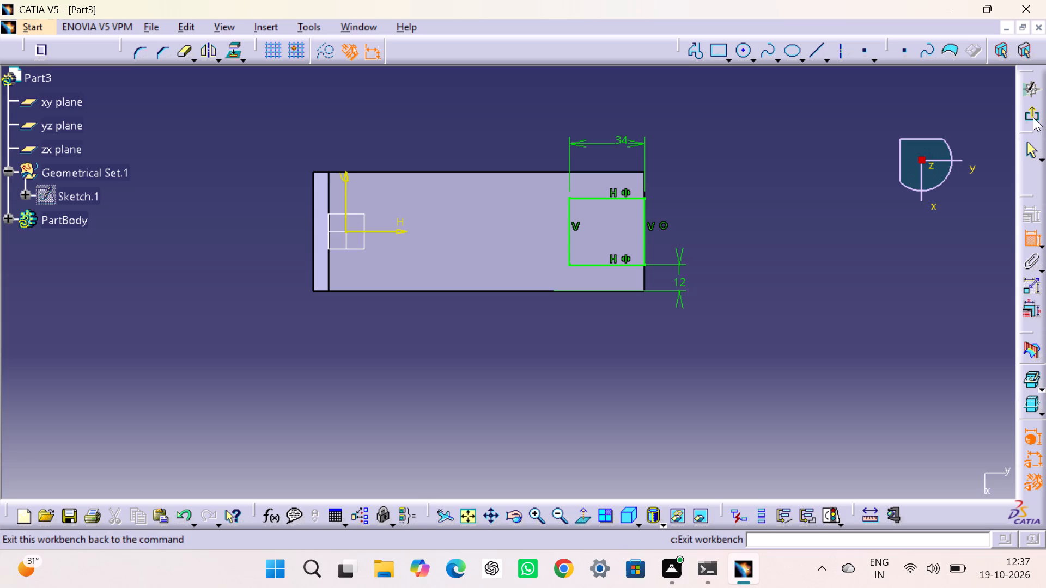
pyautogui.click(1033, 117)
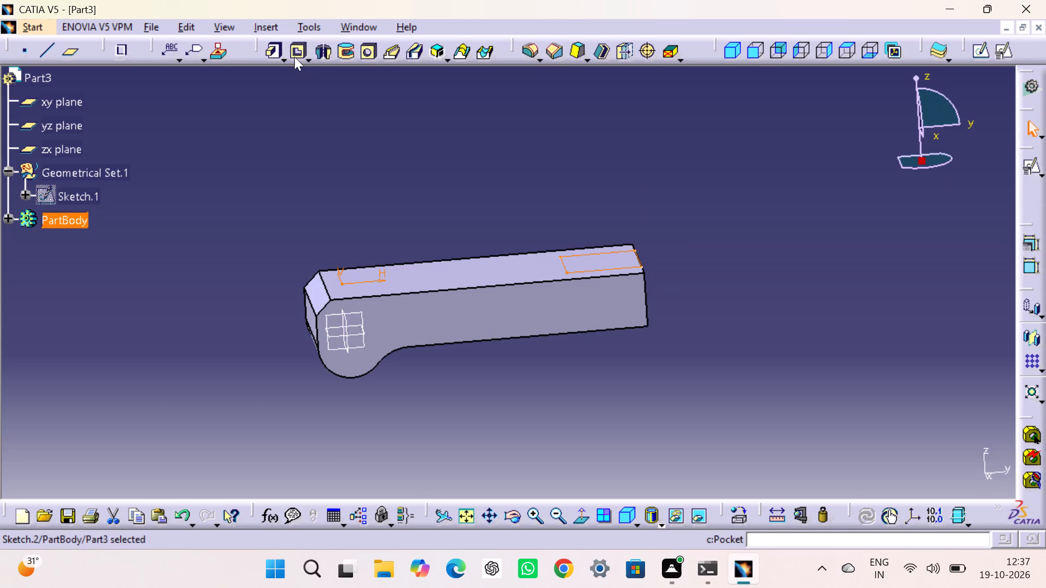
# Pocket the rectangle sketch to a depth of 31 mm to cut an open slot in the bar's square end.
pyautogui.click(295, 54)
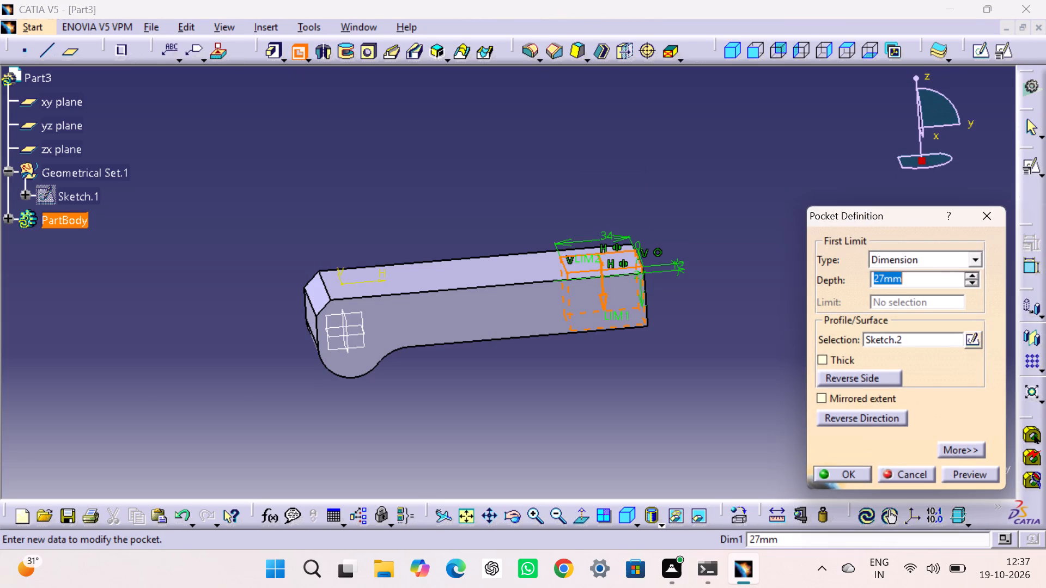
pyautogui.click(970, 478)
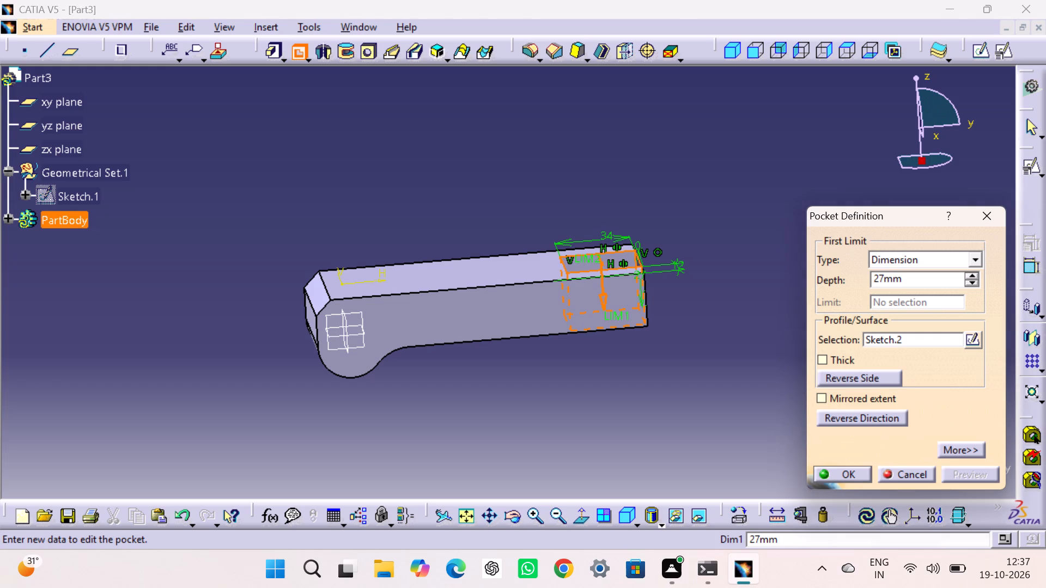
pyautogui.tripleClick(968, 277)
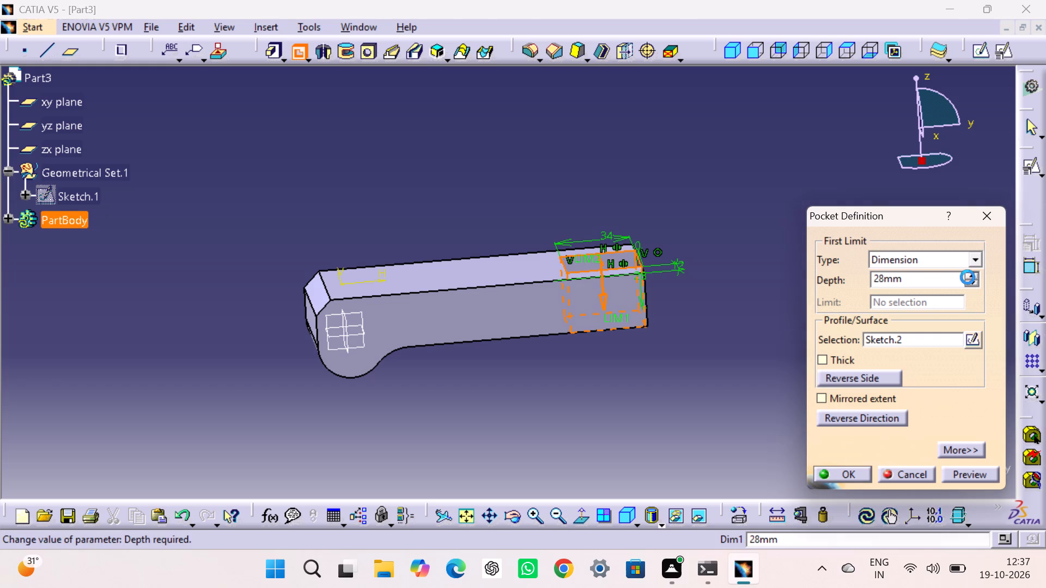
pyautogui.tripleClick(968, 277)
pyautogui.doubleClick(968, 277)
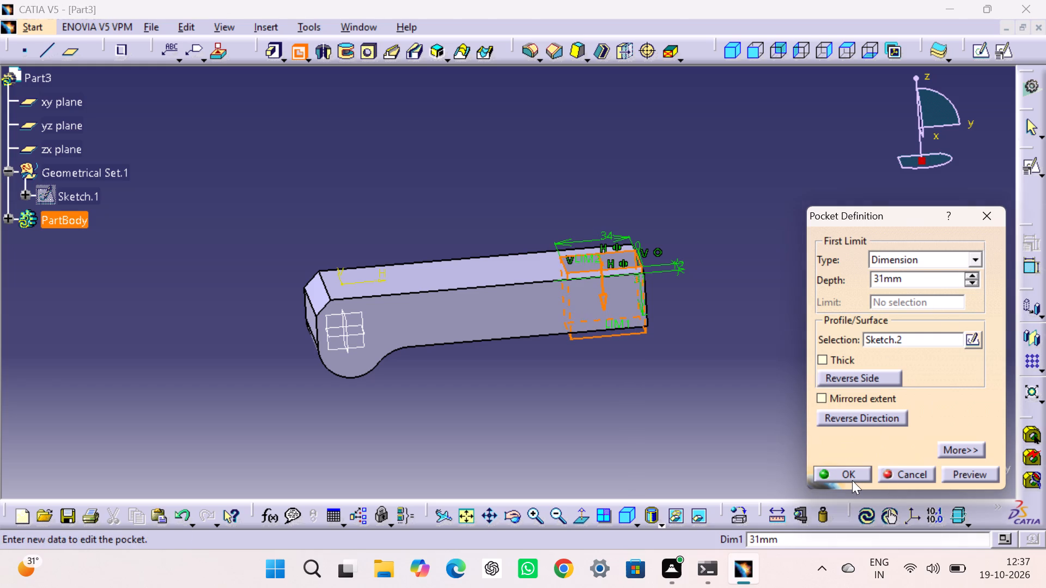
pyautogui.click(848, 475)
pyautogui.click(748, 395)
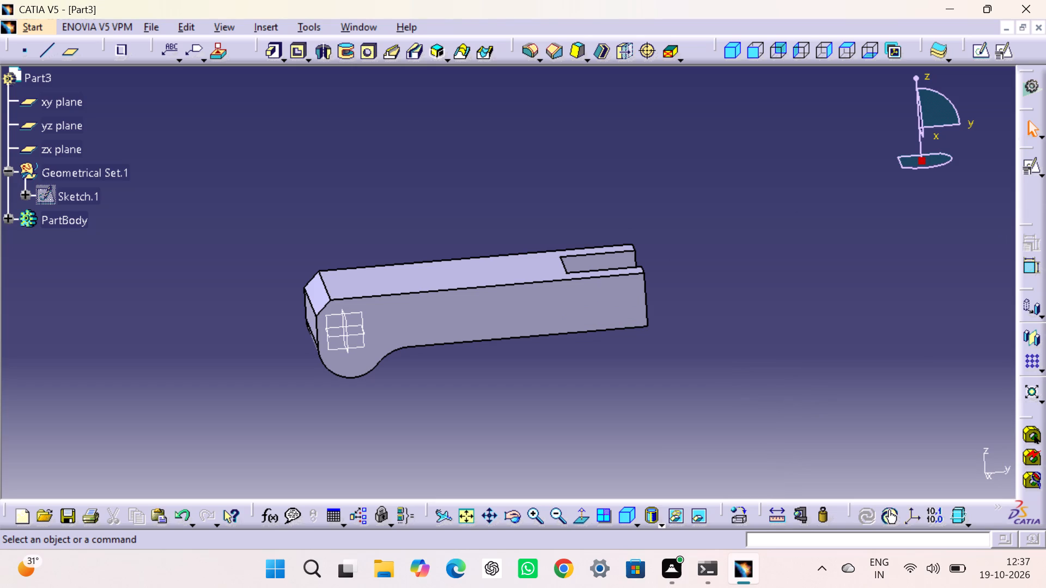
# Create a sketch on the solid's long side face and draw a small circle near the slotted end.
pyautogui.click(588, 303)
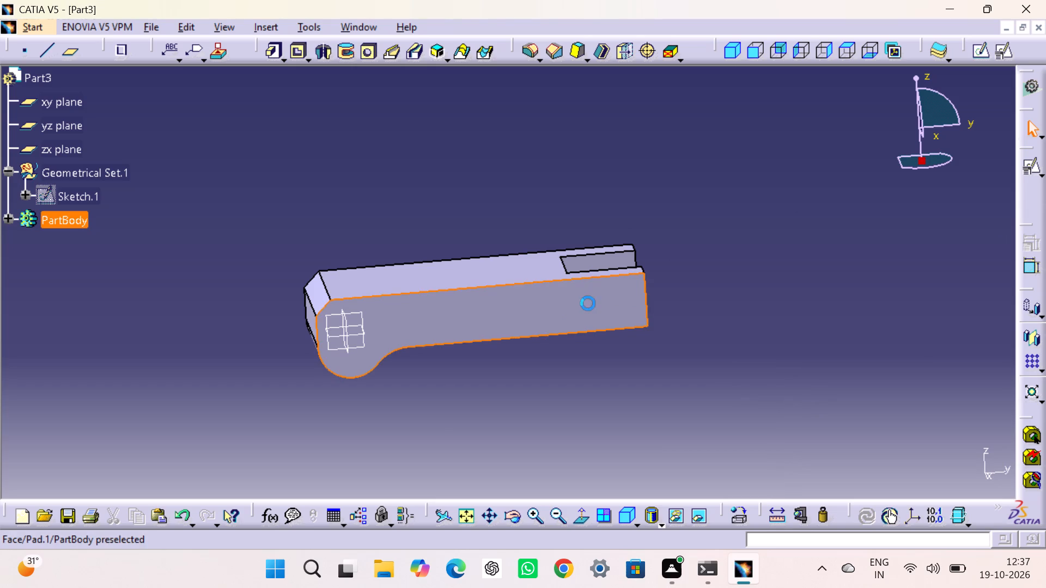
pyautogui.click(981, 52)
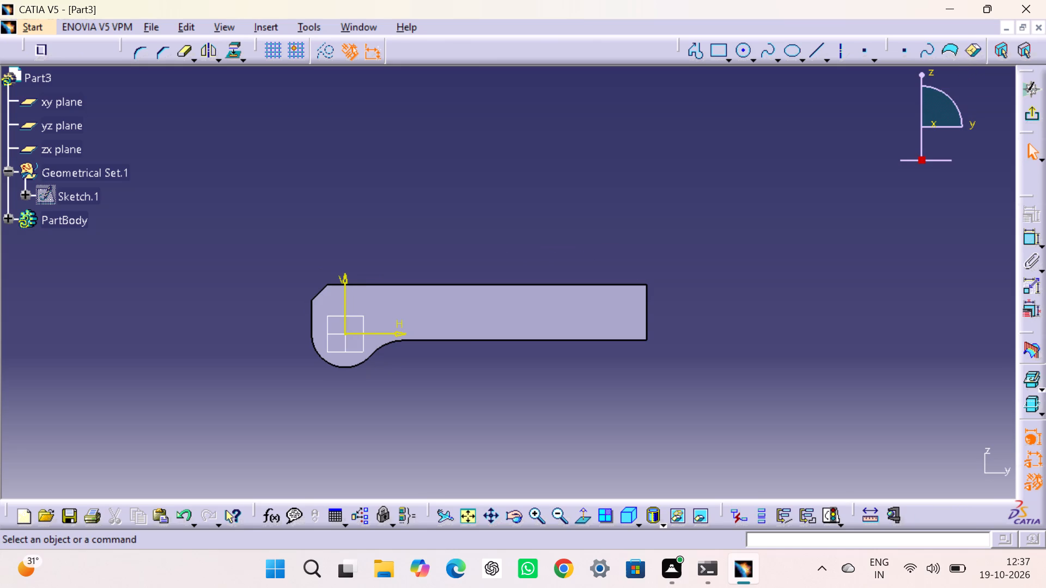
pyautogui.click(738, 49)
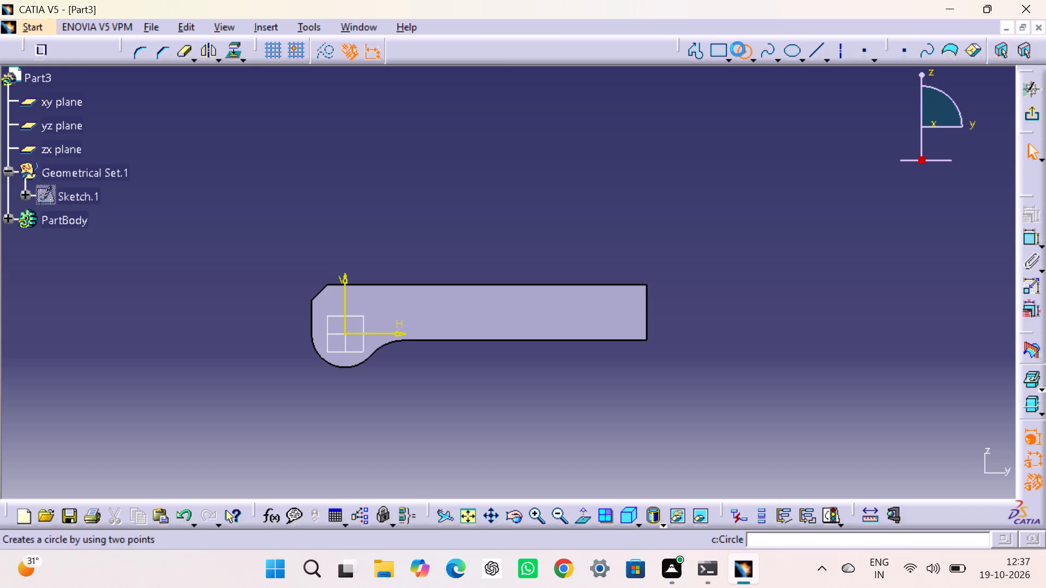
pyautogui.click(619, 313)
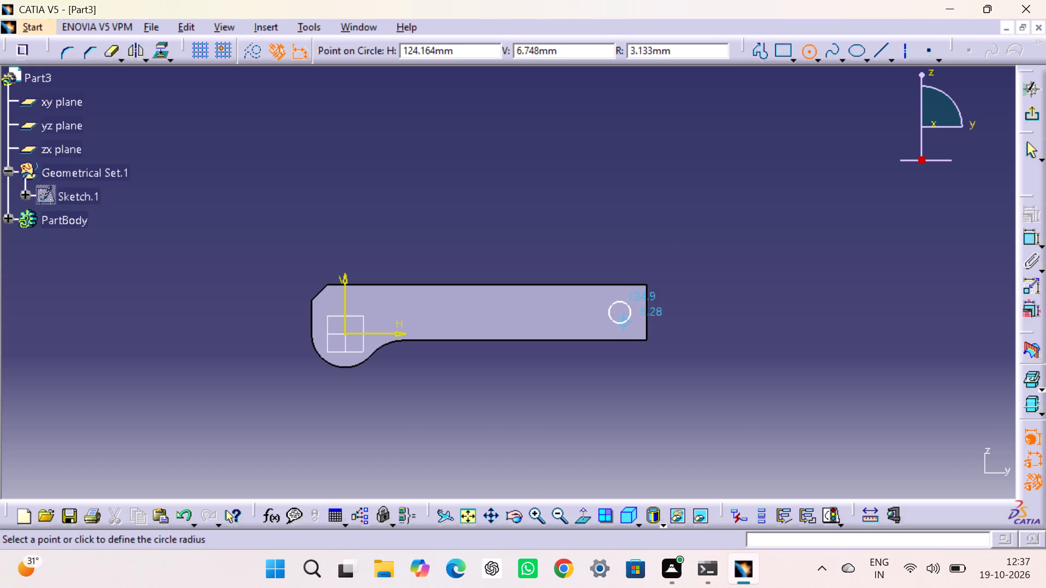
pyautogui.click(624, 322)
# Draw a second circle about 14 mm in diameter on the side face, level with the first and nearer the rounded end.
pyautogui.click(742, 51)
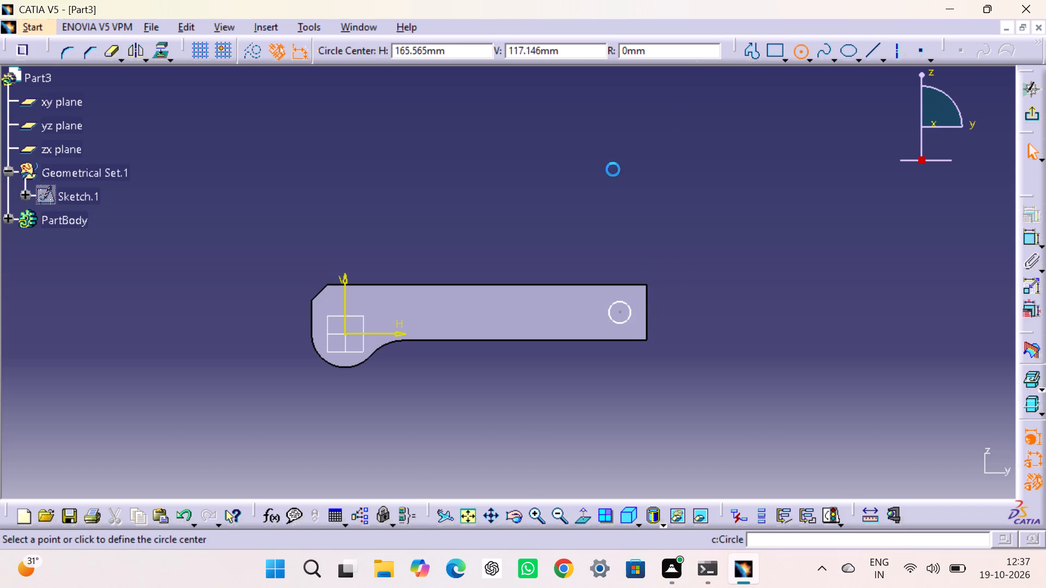
pyautogui.click(465, 312)
pyautogui.click(472, 328)
pyautogui.click(931, 241)
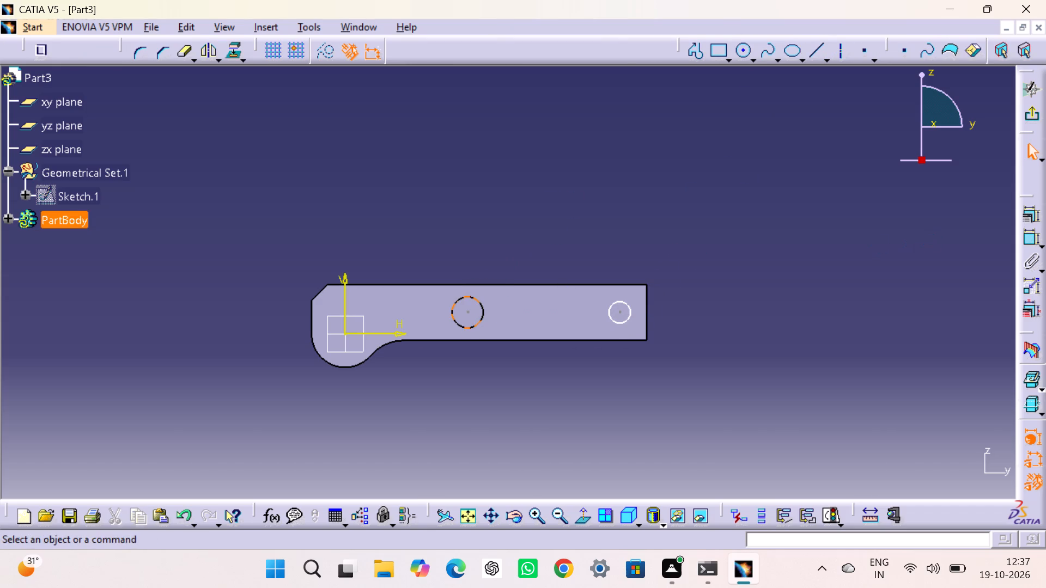
# Set the distance between the small circle's centre and the face's square end edge to 12 mm.
pyautogui.doubleClick(1030, 238)
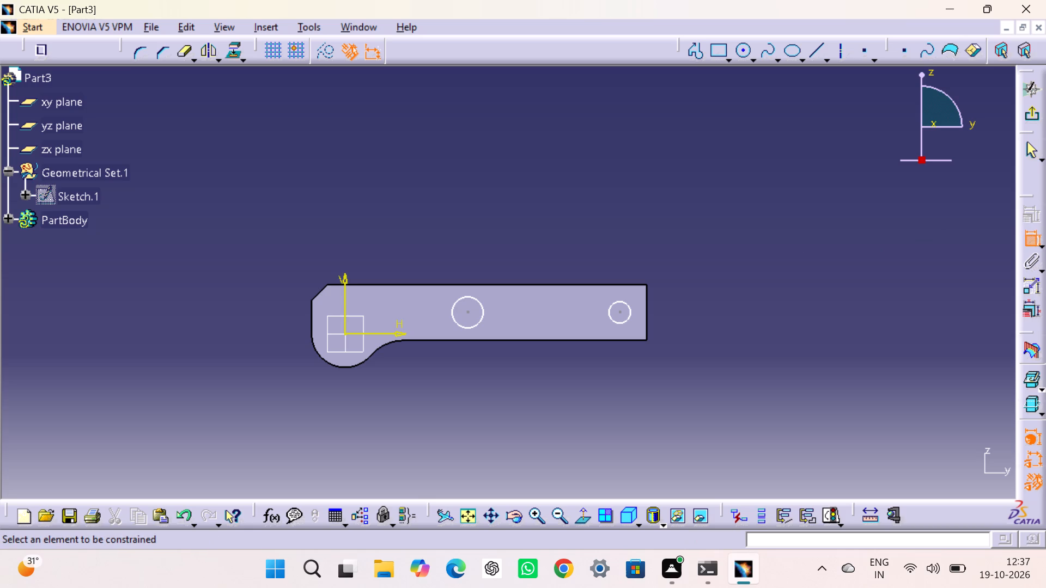
pyautogui.click(618, 312)
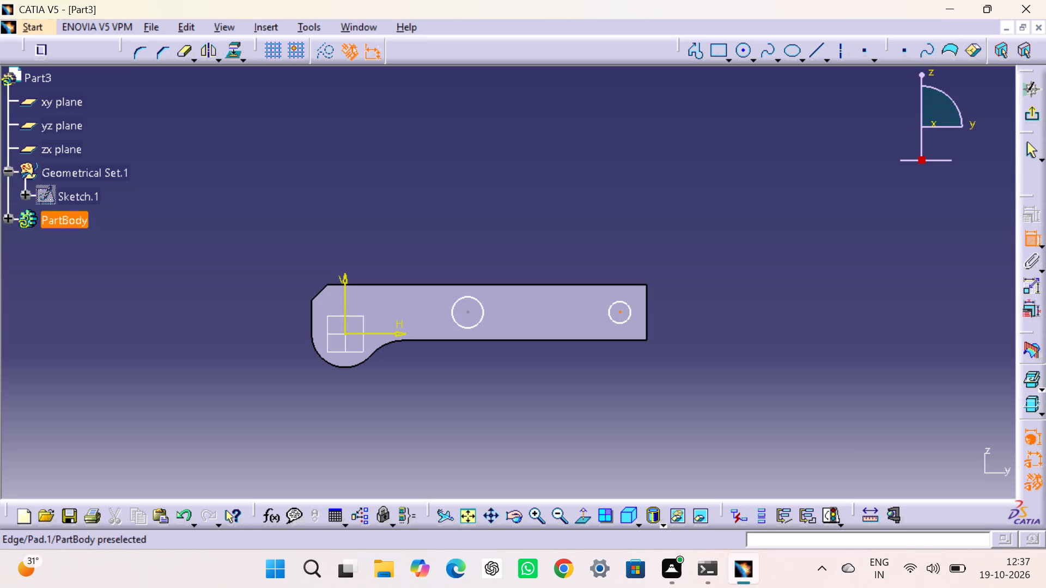
pyautogui.click(648, 313)
pyautogui.click(640, 248)
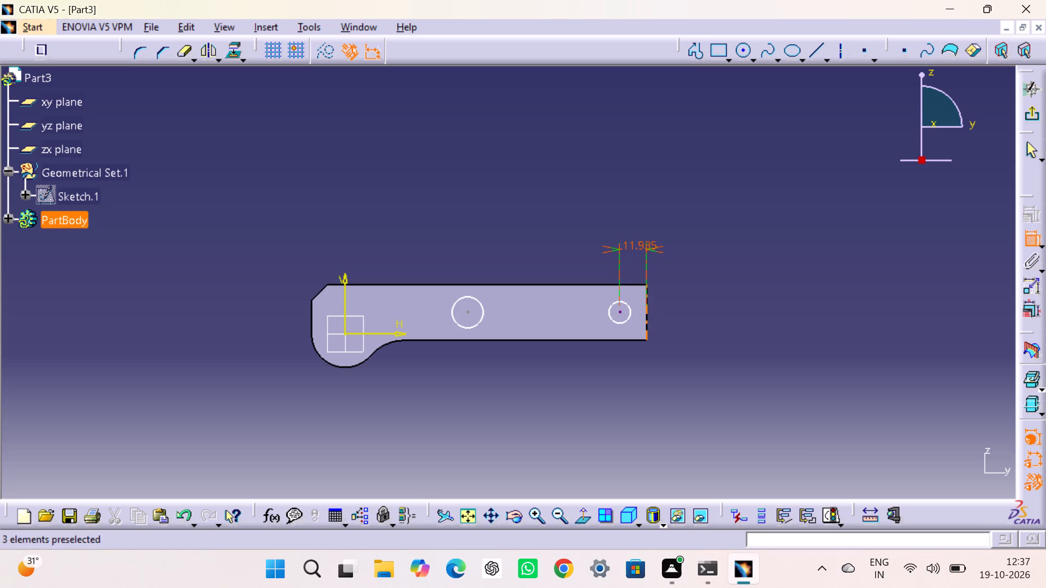
pyautogui.doubleClick(637, 243)
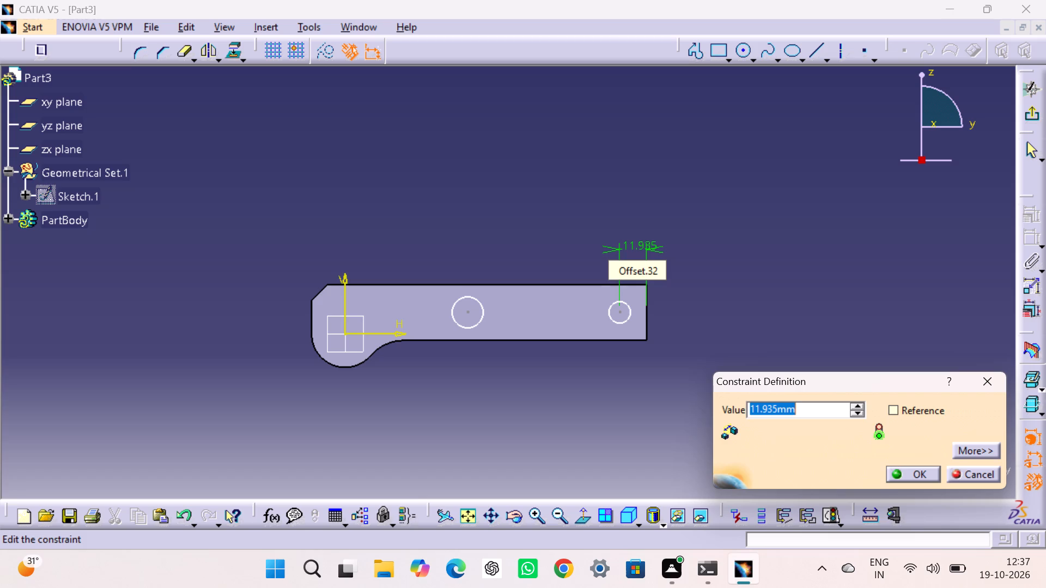
pyautogui.write('12')
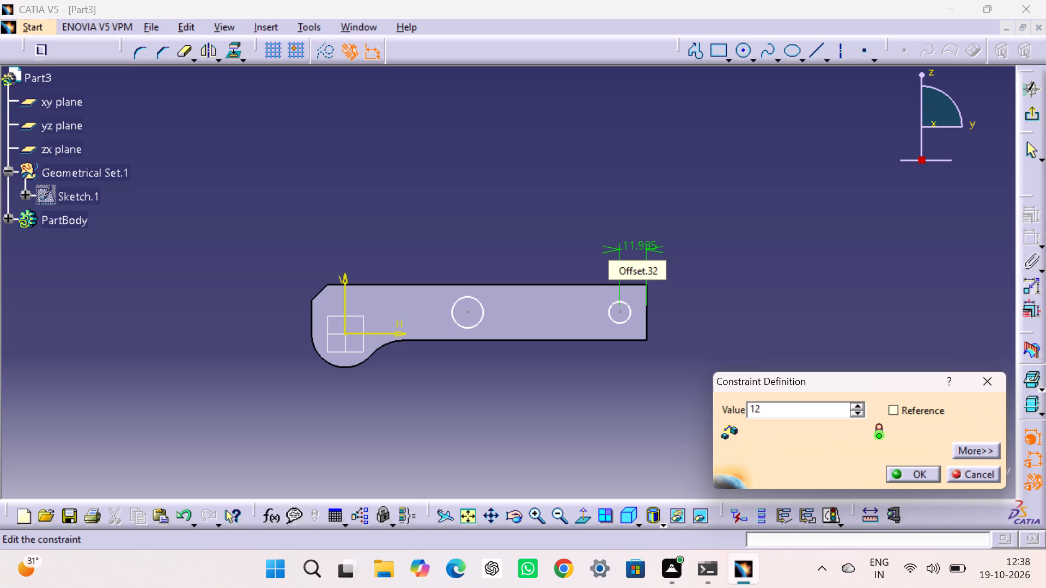
pyautogui.press('Return')
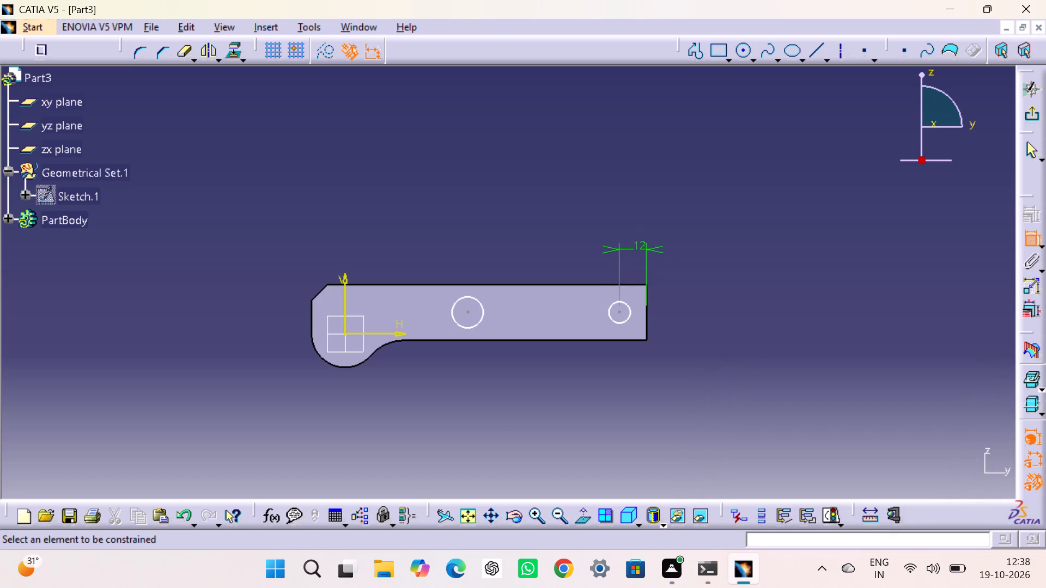
# Dimension the circle near the slotted end as a diameter of 6 mm.
pyautogui.click(628, 318)
pyautogui.click(684, 287)
pyautogui.doubleClick(691, 286)
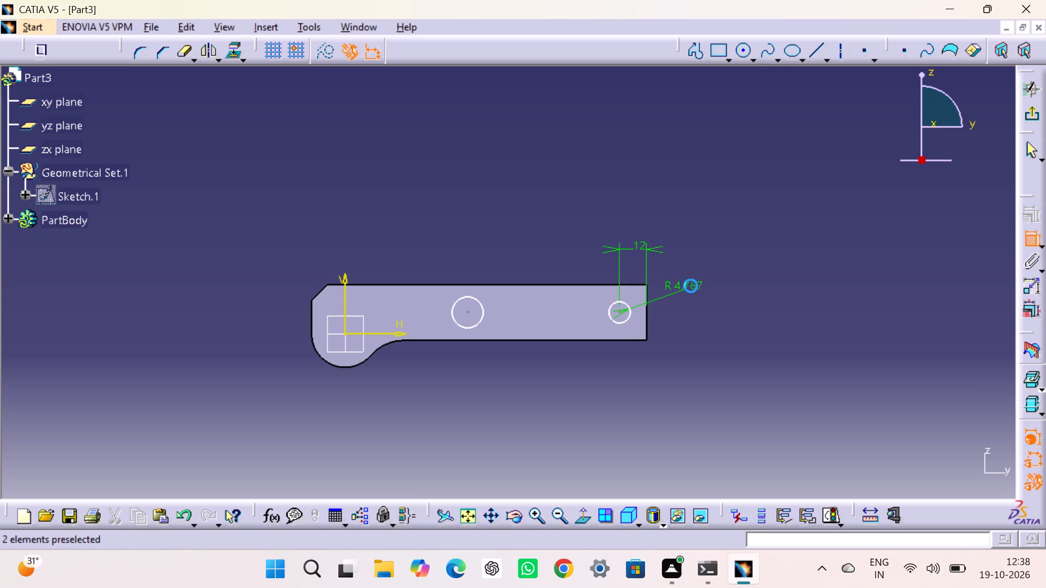
pyautogui.click(850, 426)
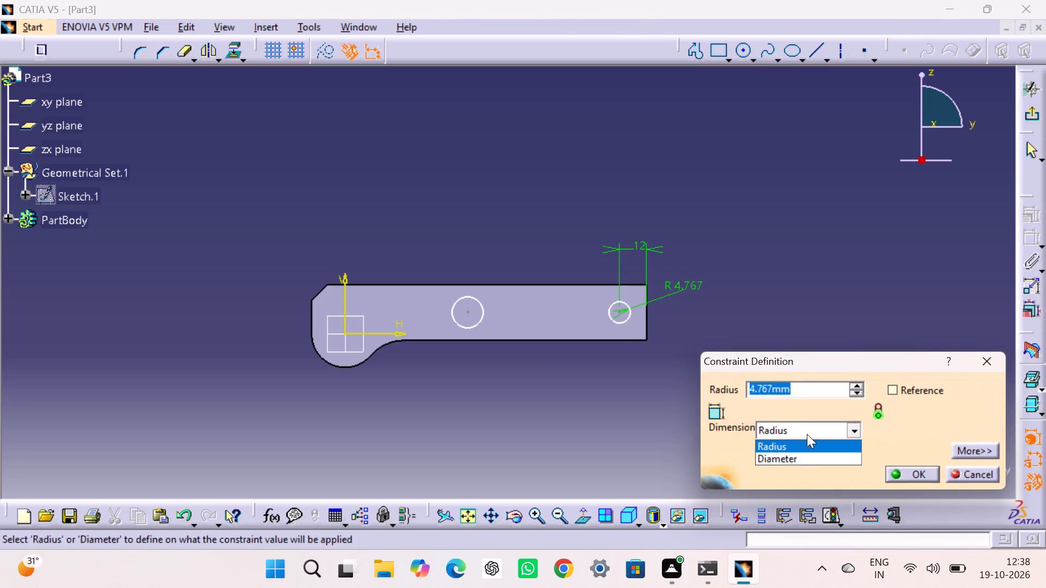
pyautogui.click(796, 453)
pyautogui.doubleClick(802, 390)
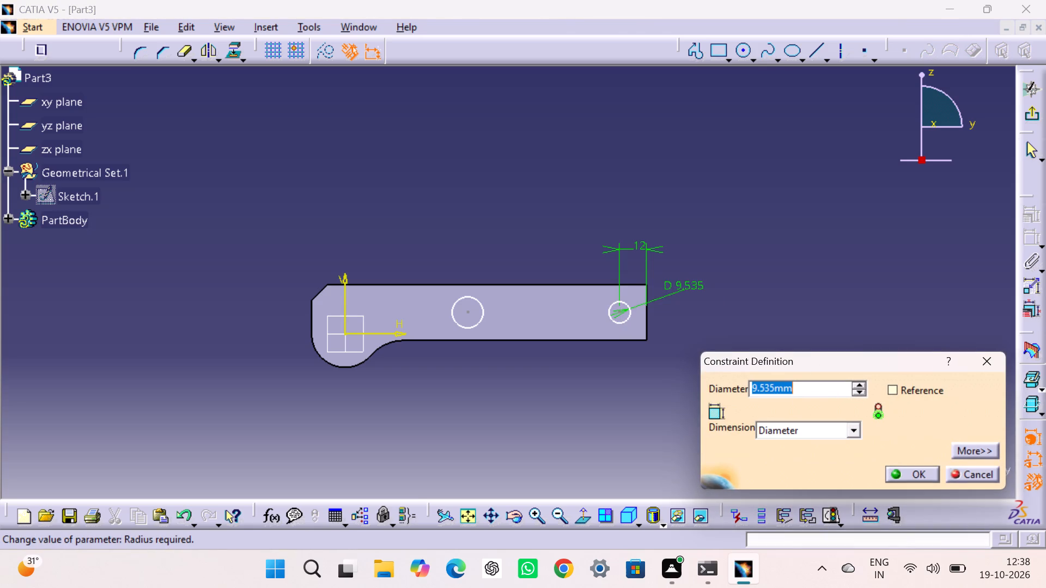
pyautogui.press('6')
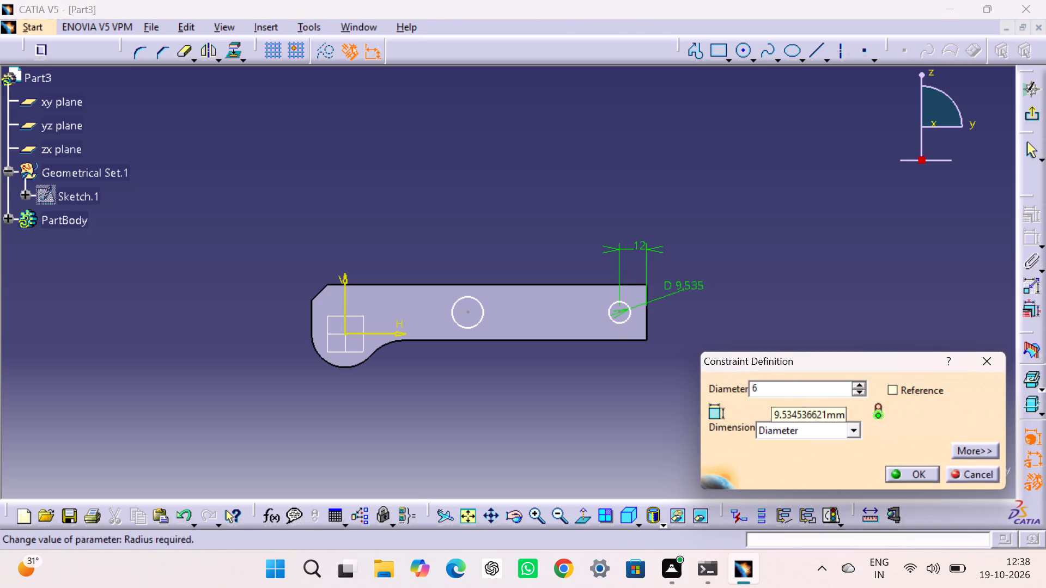
pyautogui.press('Return')
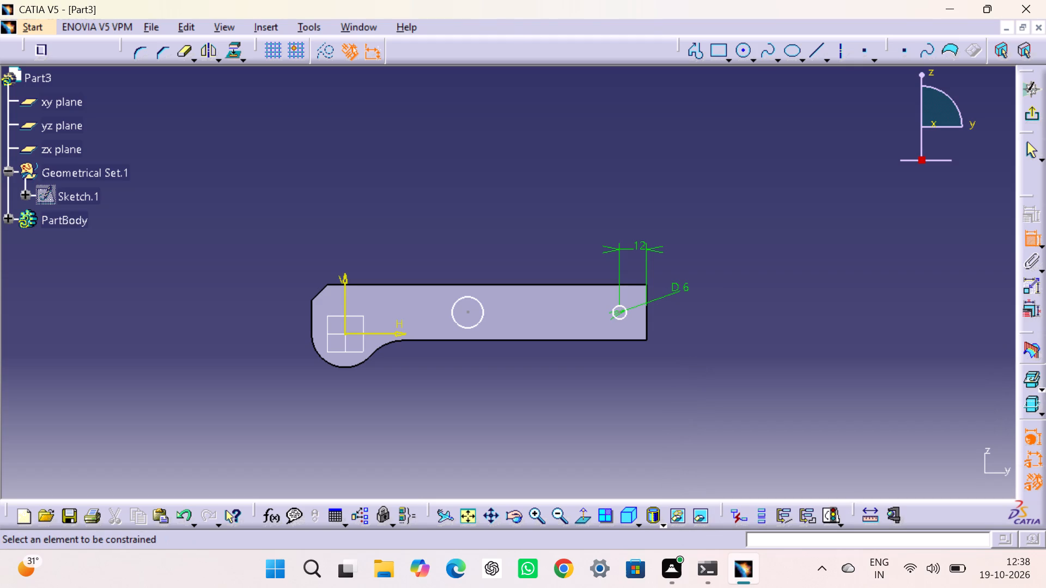
# Set the diameter of the circle nearer the rounded end to 8 mm.
pyautogui.click(480, 310)
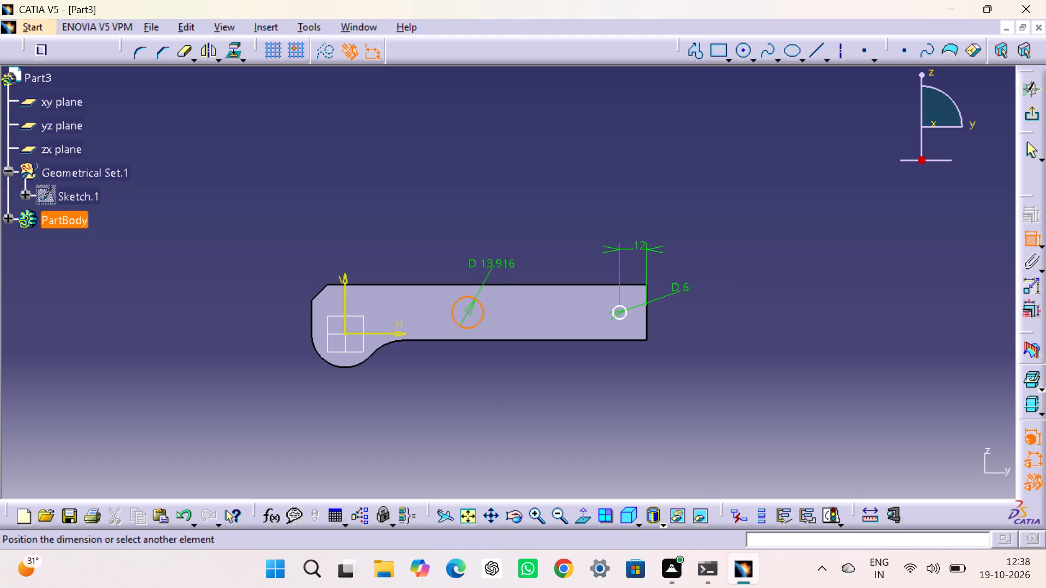
pyautogui.click(498, 261)
pyautogui.doubleClick(501, 256)
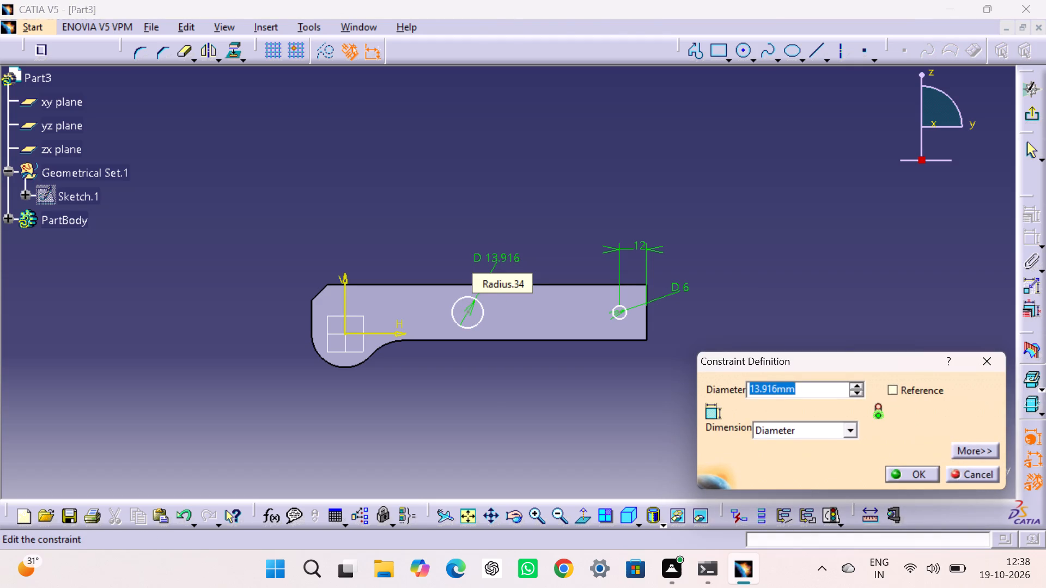
pyautogui.press('8')
pyautogui.press('Return')
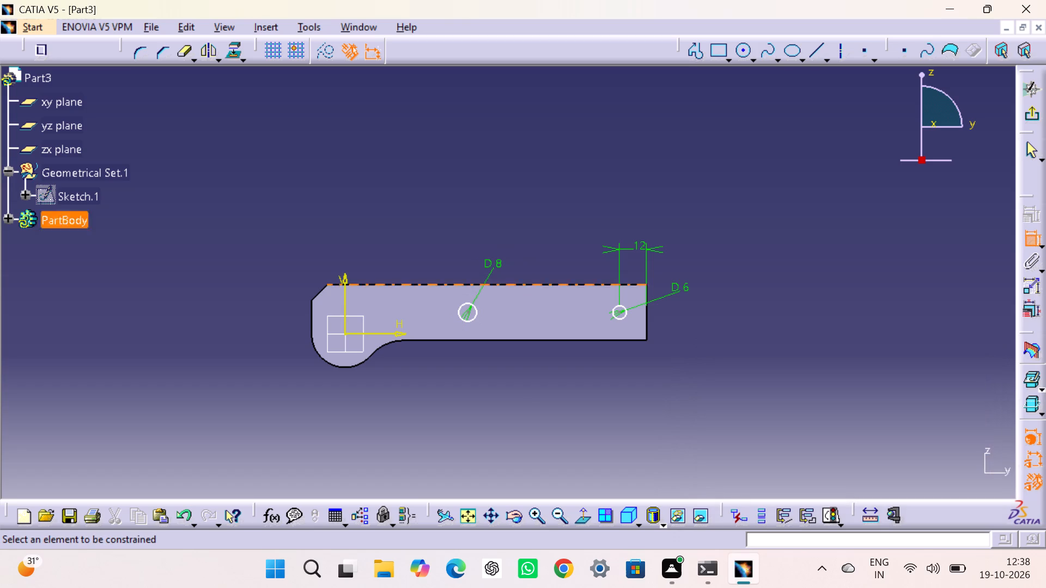
# Set the distance between the centres of the two circles to 45.5 mm.
pyautogui.click(468, 311)
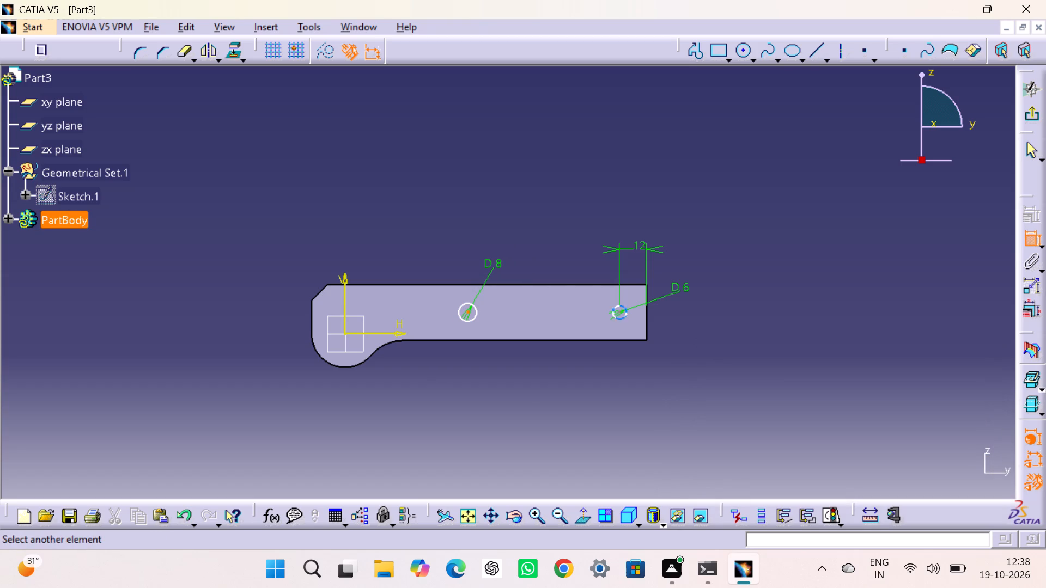
pyautogui.click(618, 311)
pyautogui.click(549, 244)
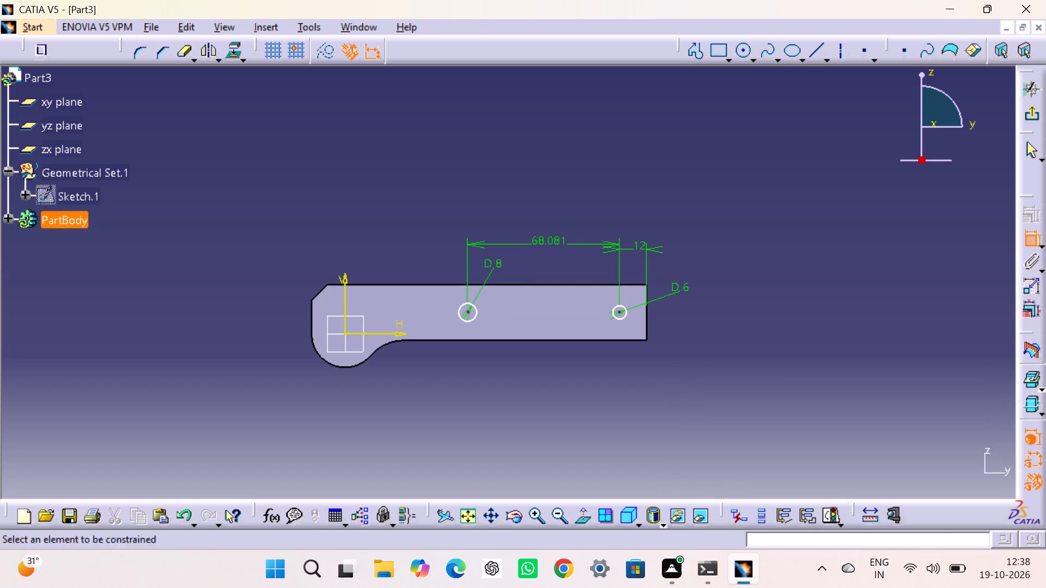
pyautogui.doubleClick(549, 241)
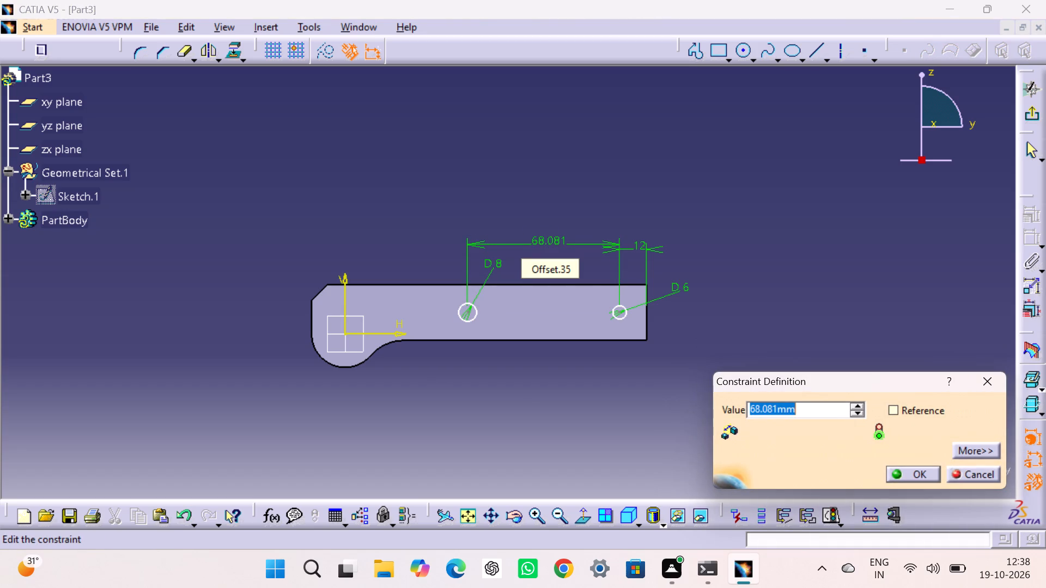
pyautogui.write('45.5')
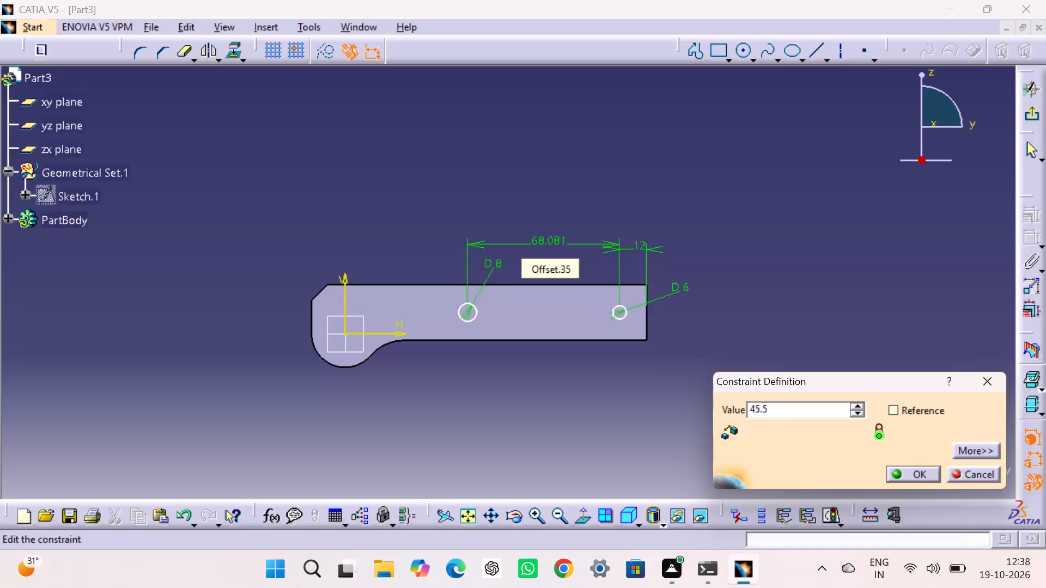
pyautogui.press('Return')
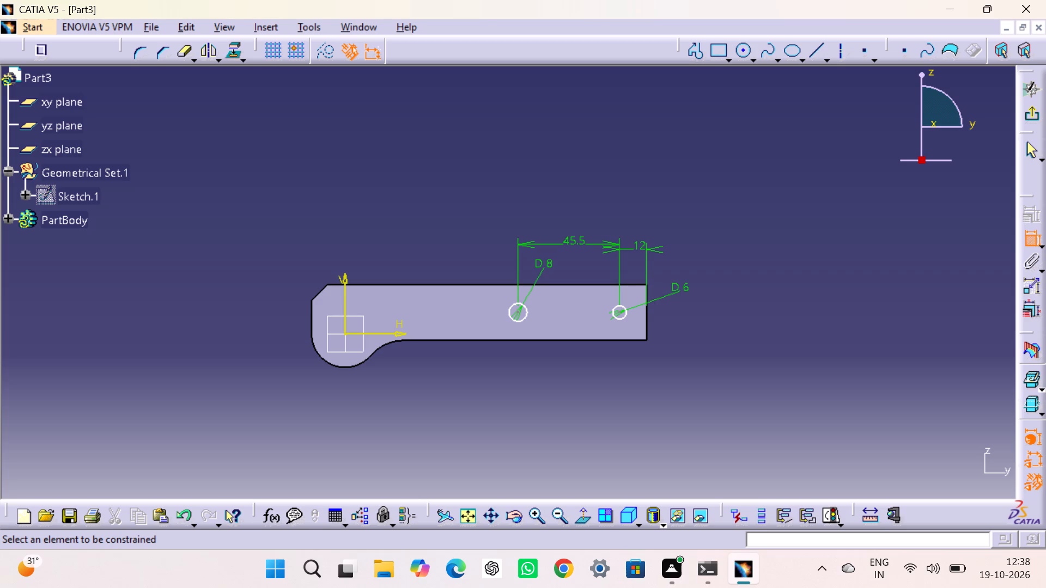
# Set the distance from the face's lower long edge to the 8 mm circle's centre to 12.5 mm.
pyautogui.click(522, 341)
pyautogui.click(518, 310)
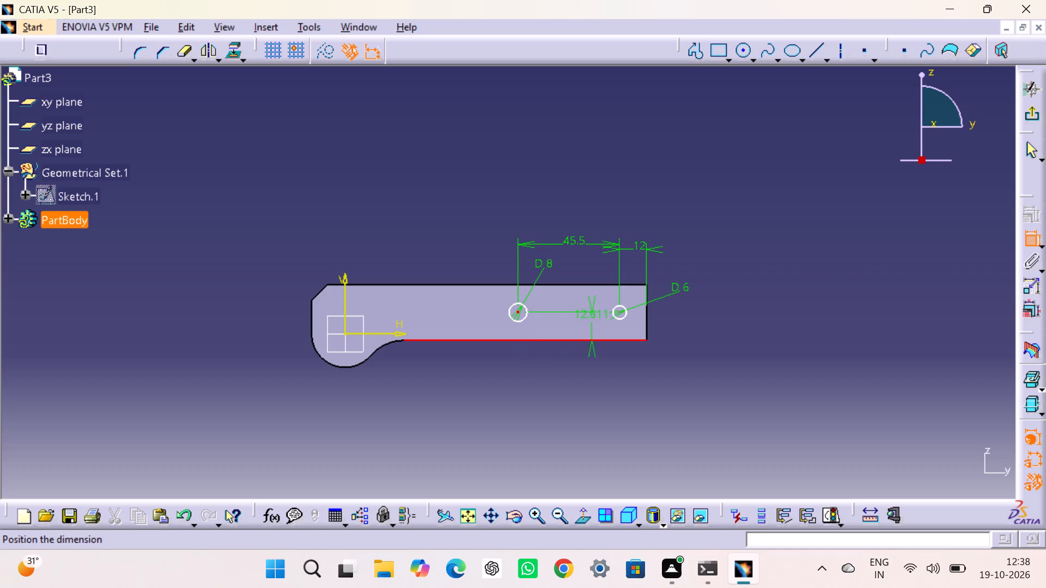
pyautogui.click(700, 327)
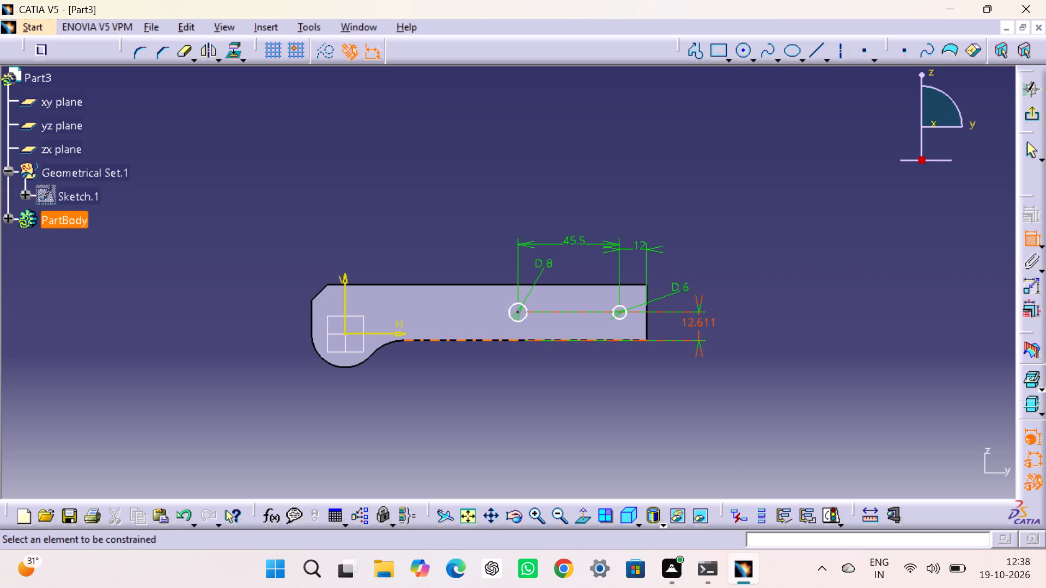
pyautogui.doubleClick(701, 322)
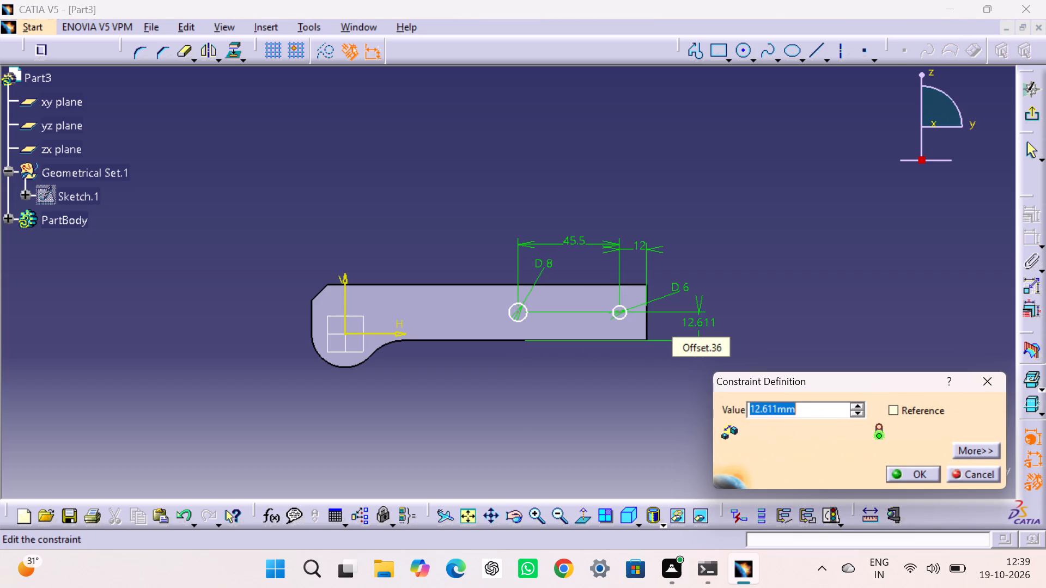
pyautogui.write('12')
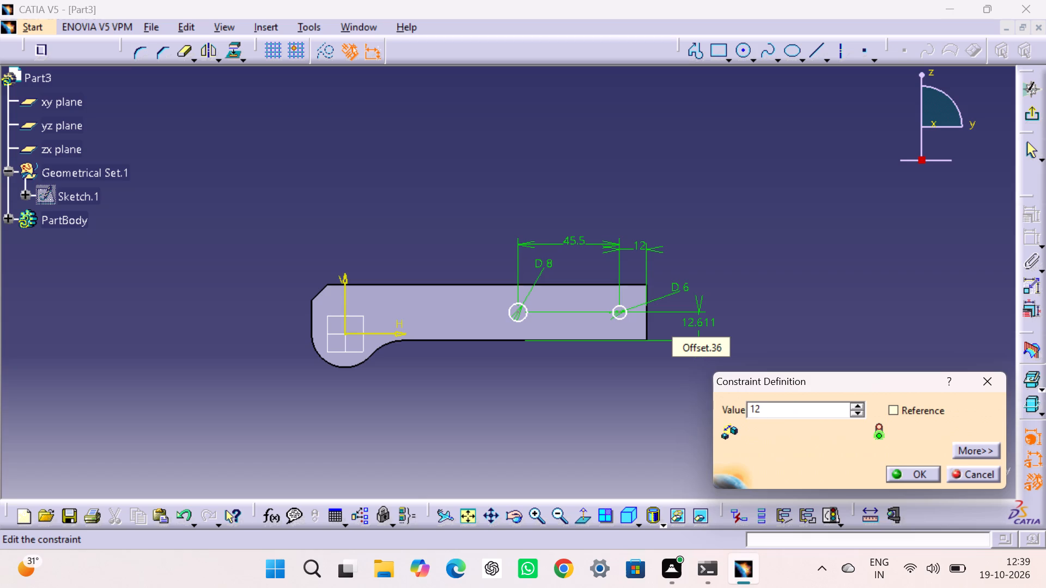
pyautogui.press('.')
pyautogui.press('5')
pyautogui.press('Return')
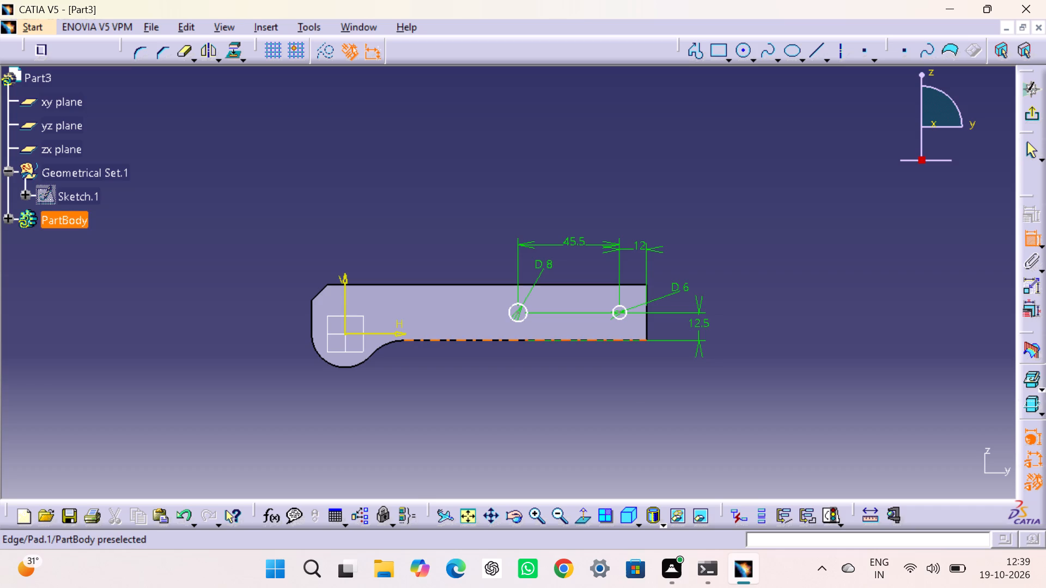
# Set the distance from the face's lower long edge to the 6 mm circle's centre to 12.5 mm, and exit the sketch.
pyautogui.click(507, 338)
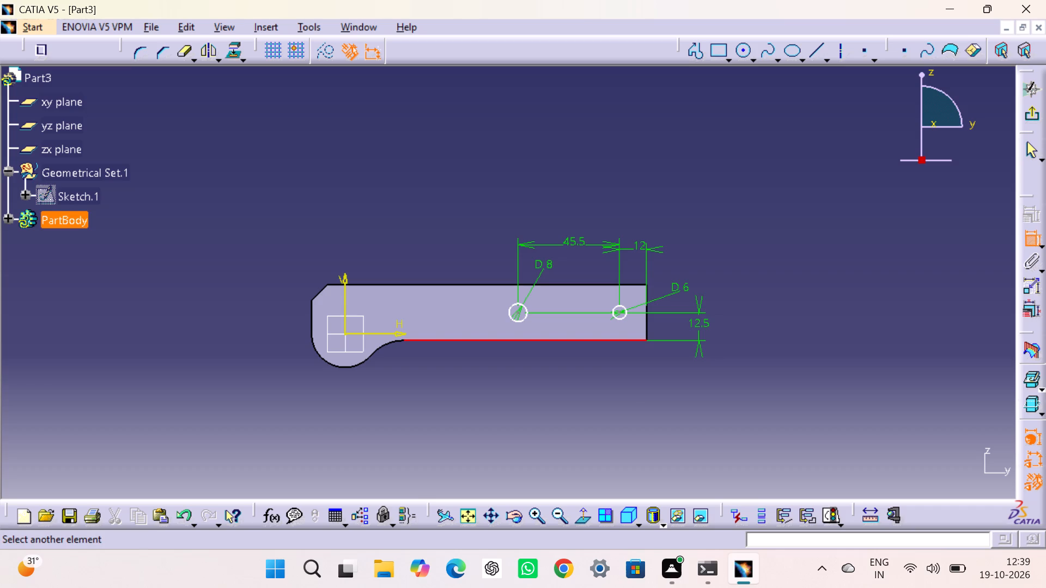
pyautogui.click(619, 313)
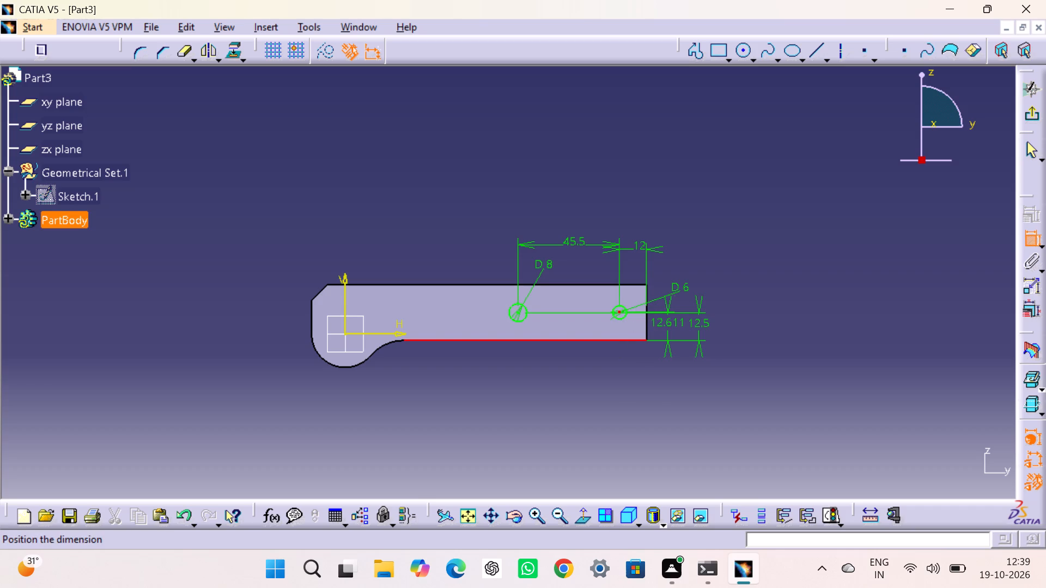
pyautogui.click(672, 325)
pyautogui.doubleClick(672, 321)
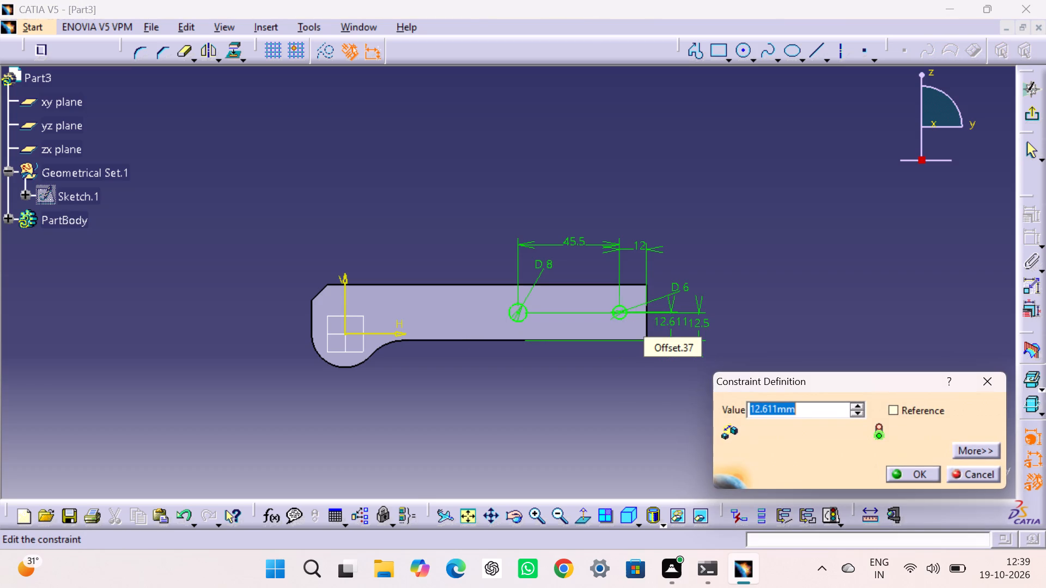
pyautogui.write('12')
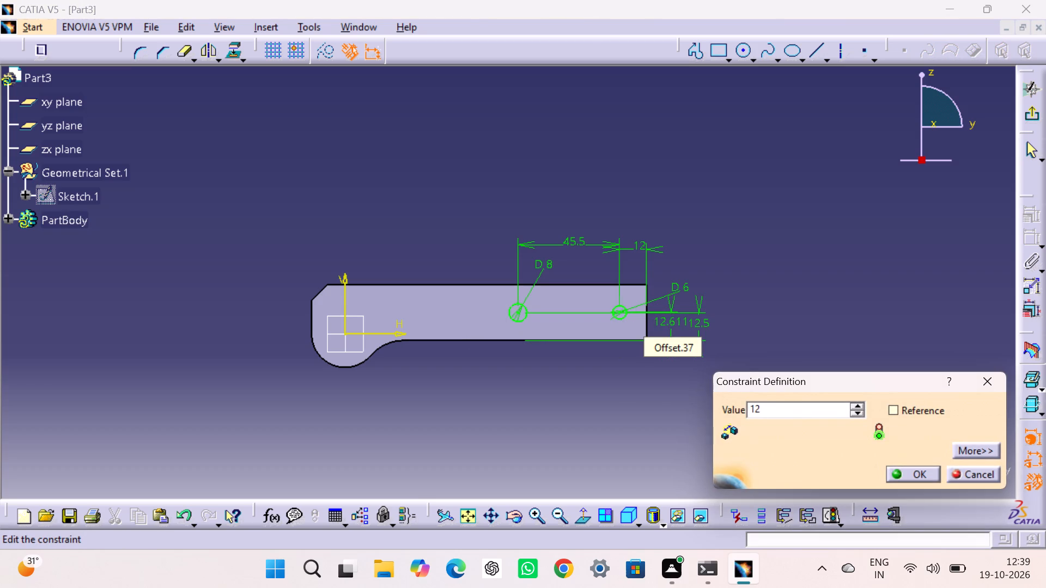
pyautogui.press('.')
pyautogui.press('5')
pyautogui.press('Return')
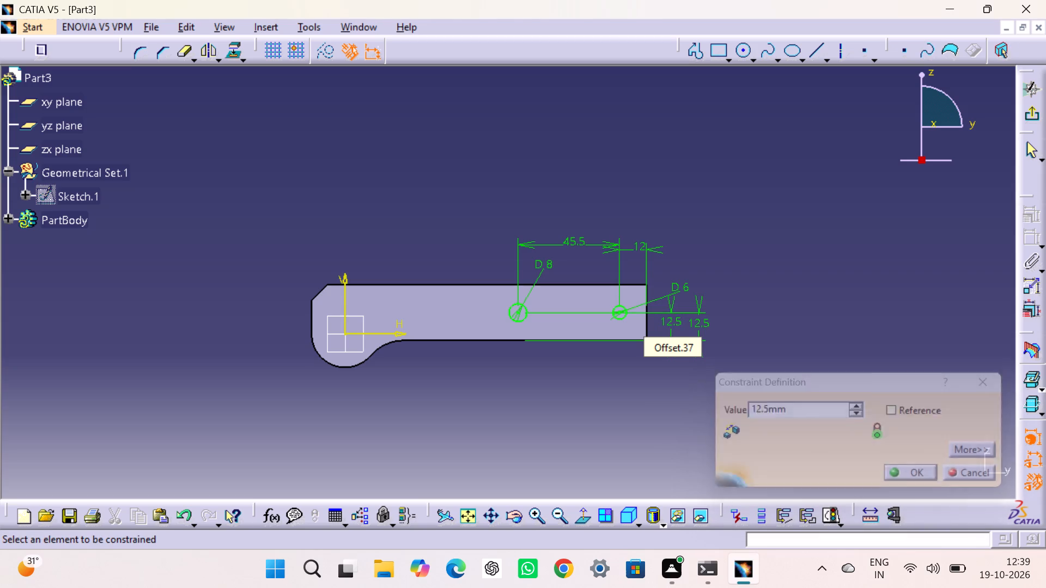
pyautogui.click(824, 284)
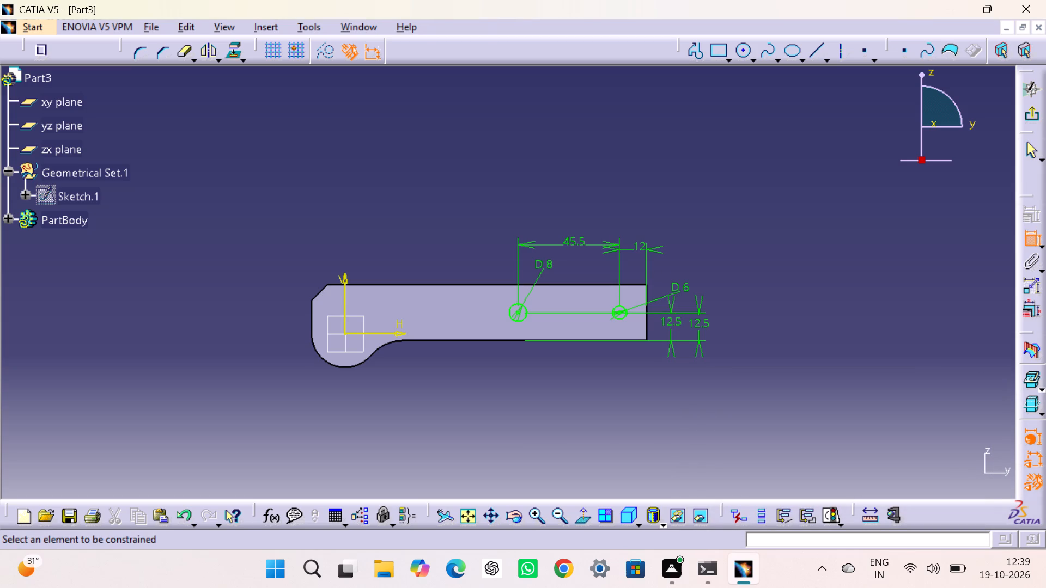
pyautogui.click(1033, 149)
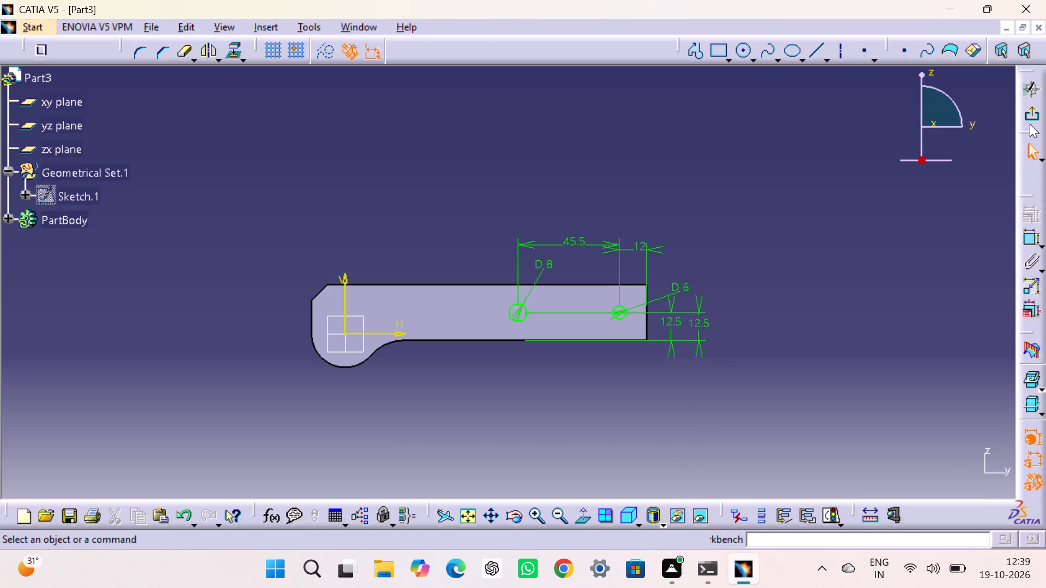
pyautogui.click(1030, 119)
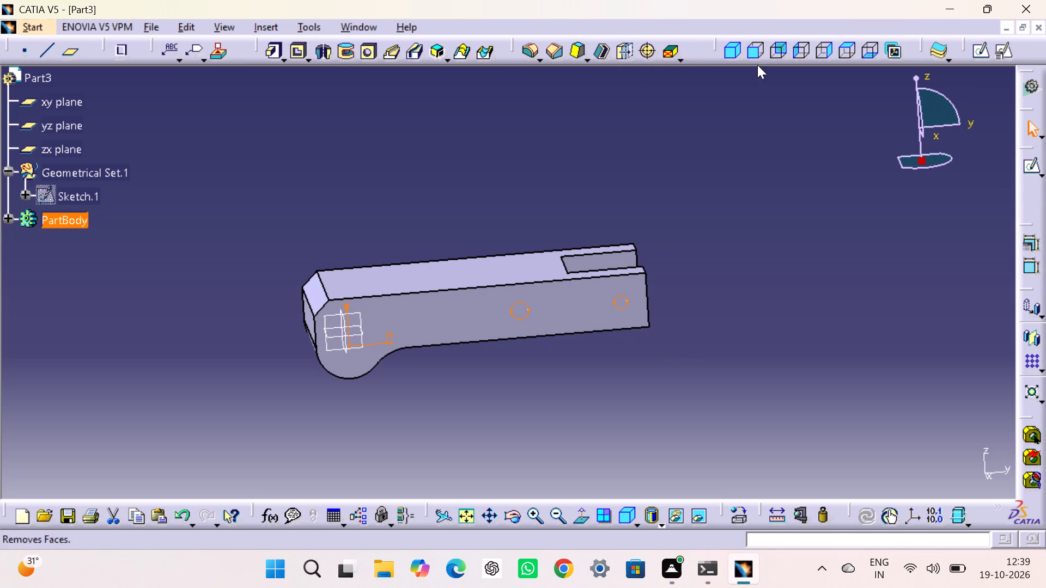
# Pocket the sketch of the 8 mm and 6 mm circles up to last through the part, and return to the isometric view.
pyautogui.click(297, 48)
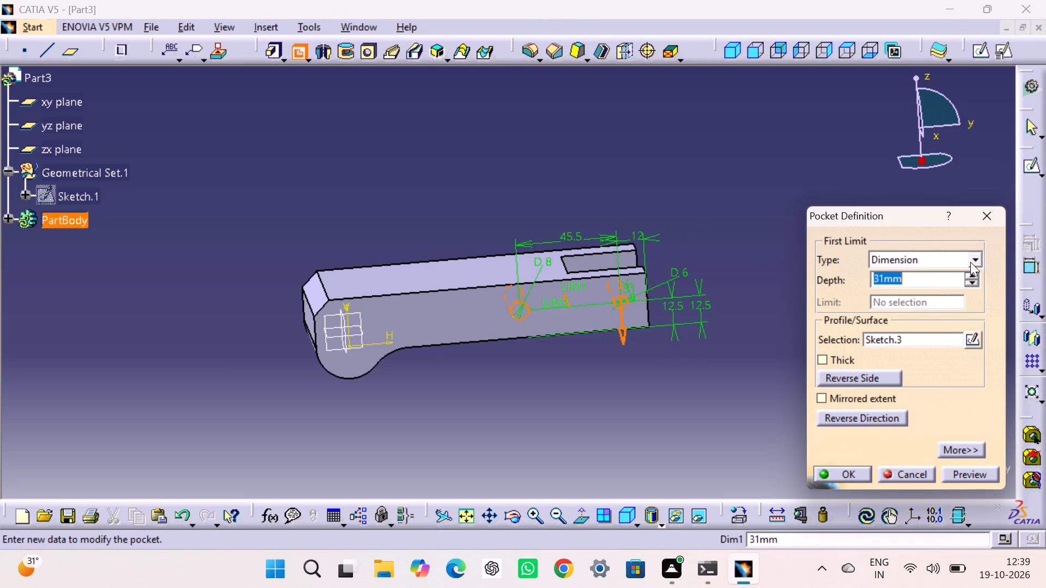
pyautogui.click(971, 261)
pyautogui.click(920, 301)
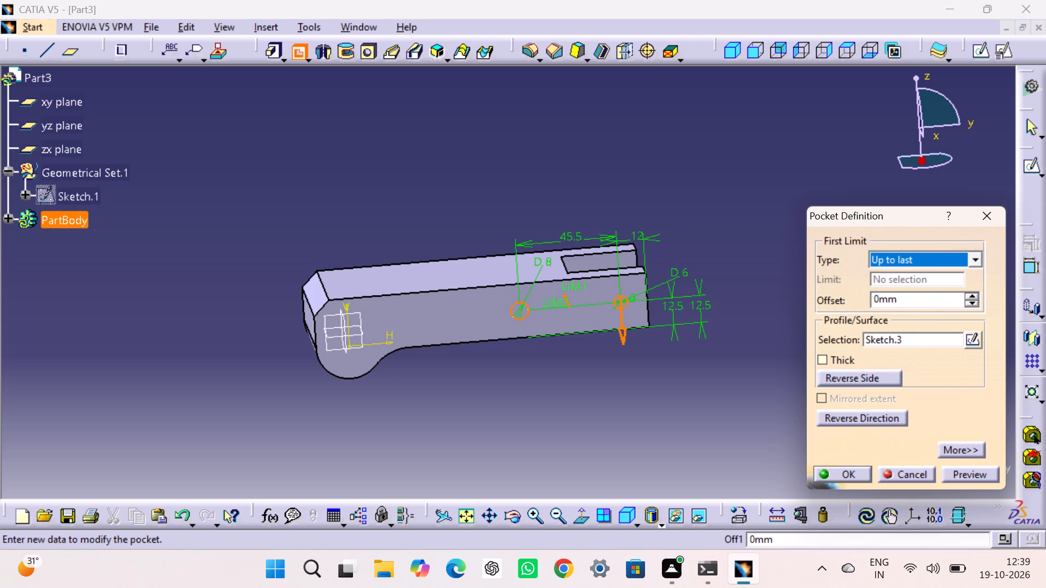
pyautogui.moveTo(765, 337); pyautogui.dragTo(497, 332, button='middle')
pyautogui.moveTo(765, 337); pyautogui.dragTo(497, 332, button='right')
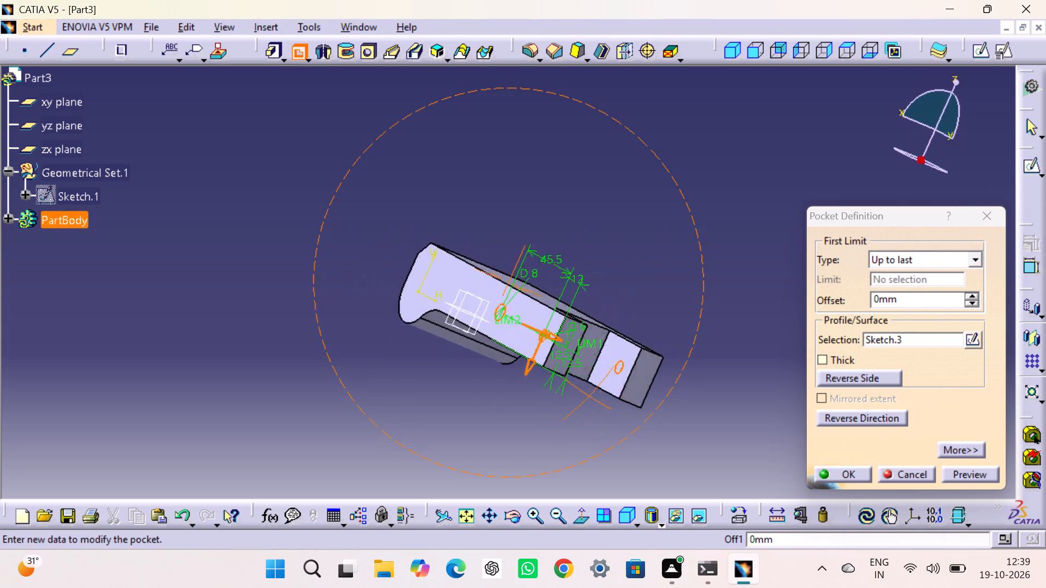
pyautogui.moveTo(497, 332); pyautogui.dragTo(350, 275, button='right')
pyautogui.moveTo(497, 332); pyautogui.dragTo(350, 275, button='middle')
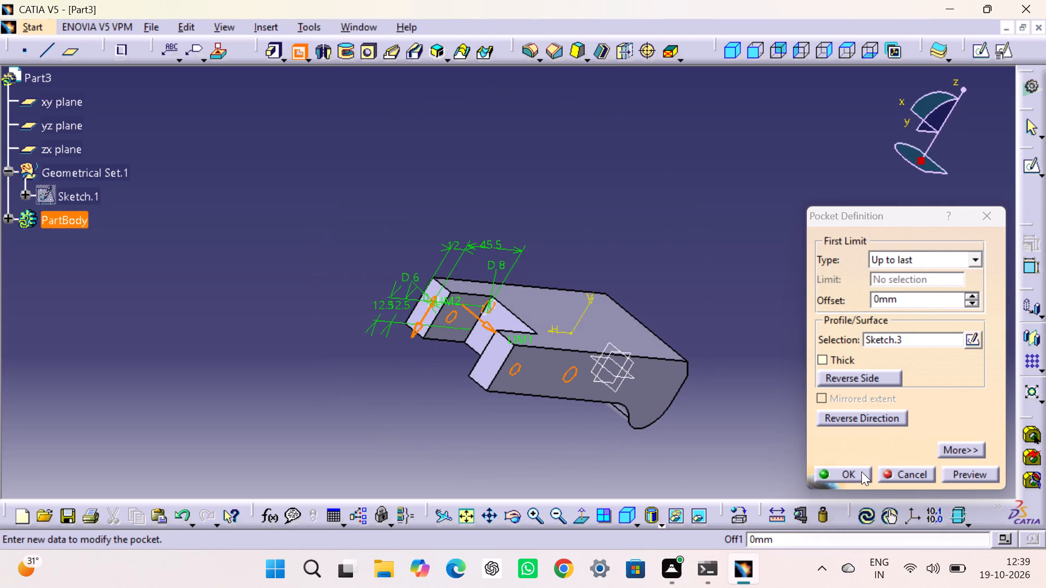
pyautogui.click(861, 471)
pyautogui.click(788, 391)
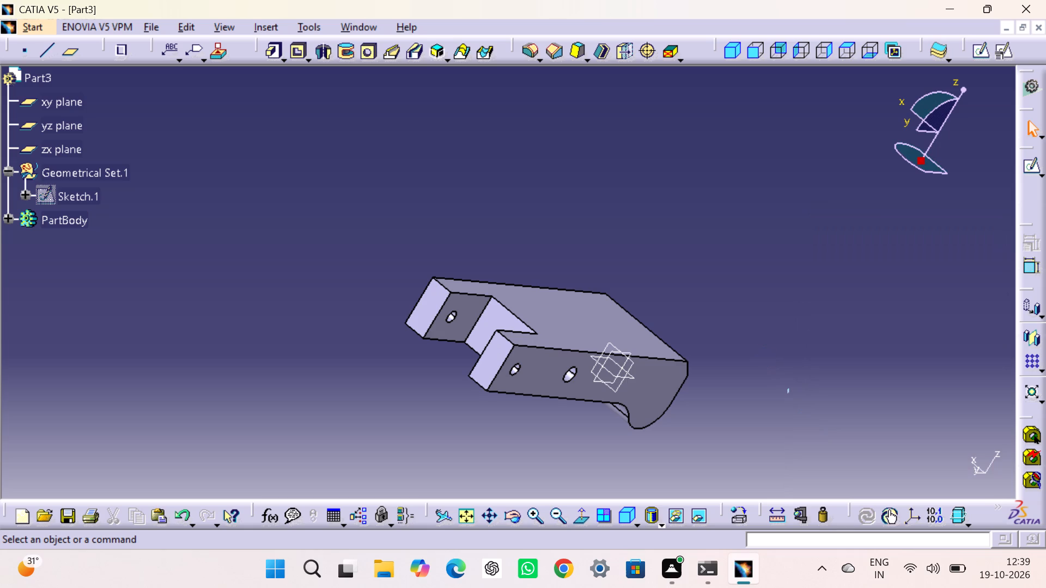
pyautogui.click(734, 52)
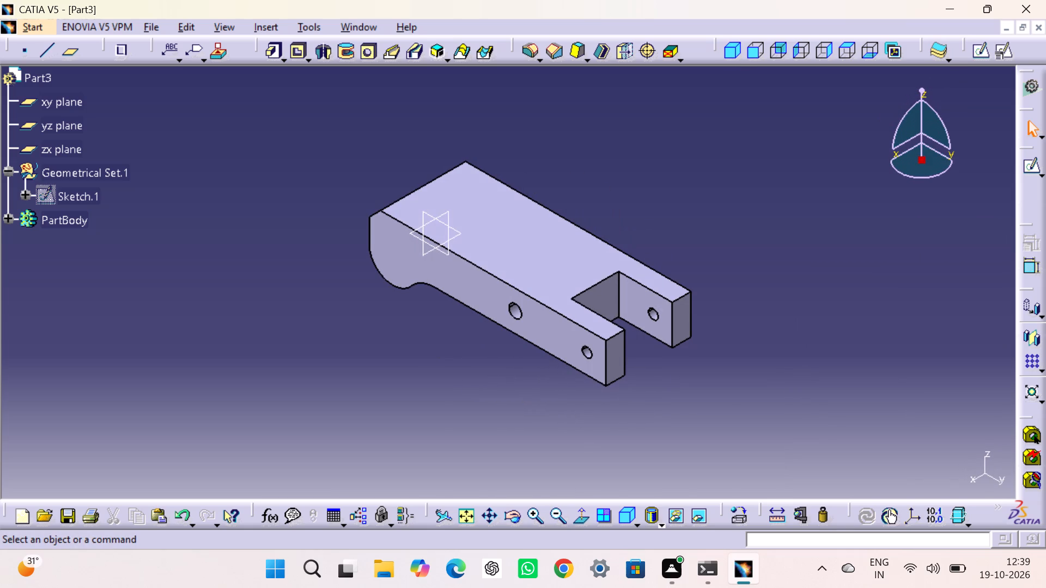
pyautogui.click(788, 209)
# Apply the Eroded metal 2 material from the default catalog's metals to the PartBody.
pyautogui.click(735, 506)
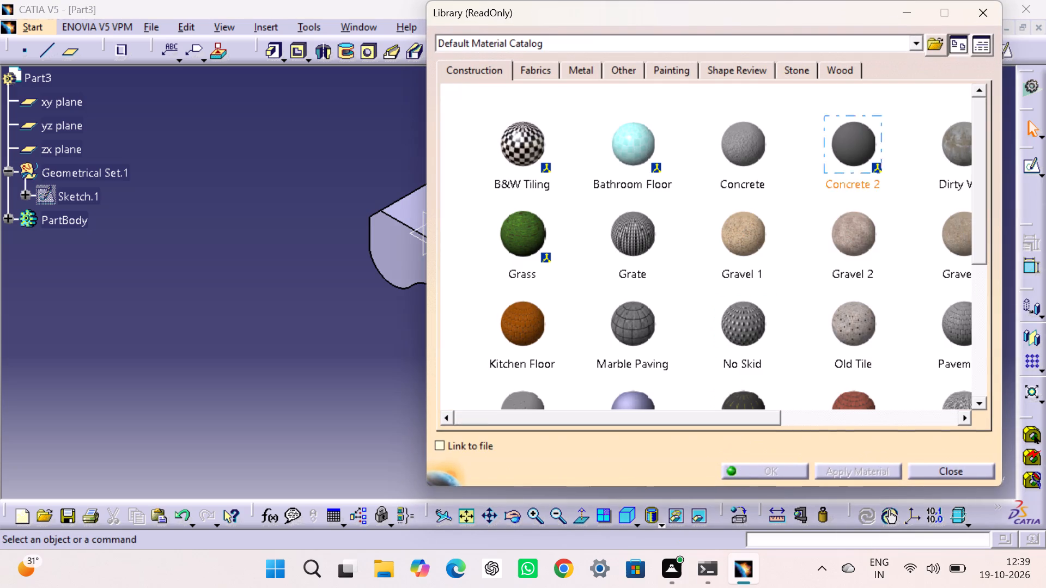
pyautogui.click(573, 71)
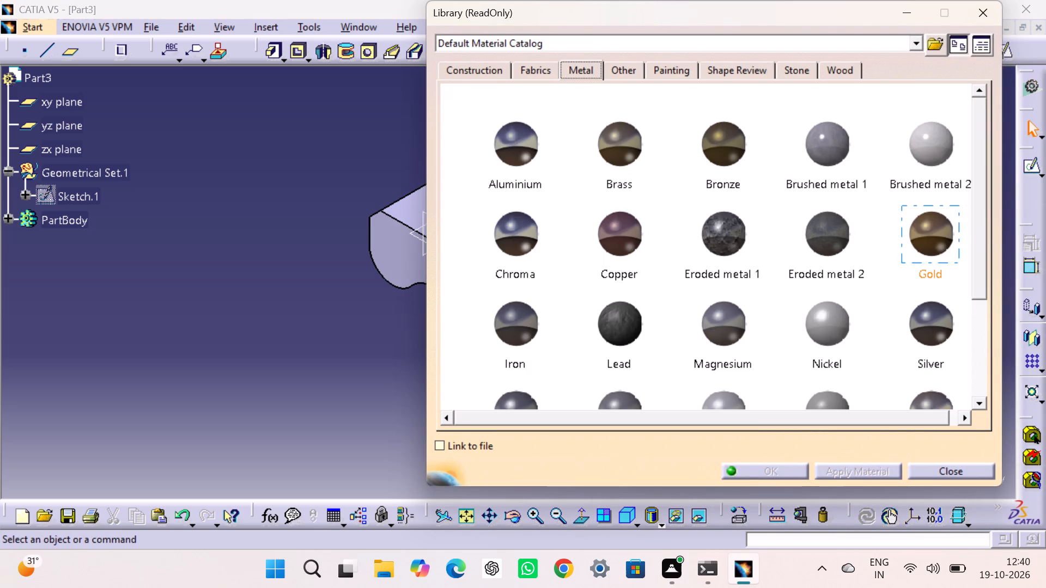
pyautogui.click(808, 240)
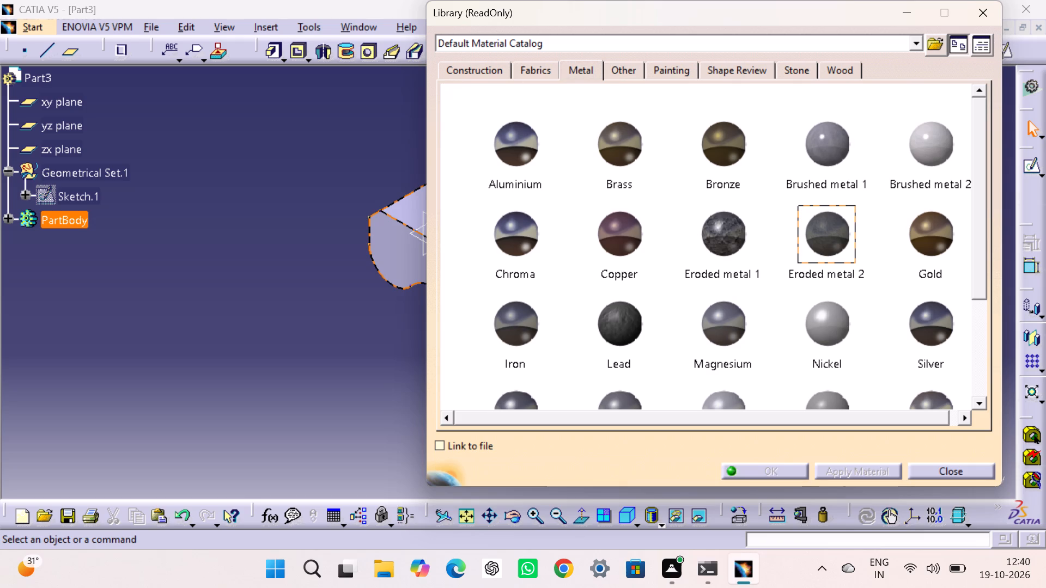
pyautogui.click(58, 218)
pyautogui.click(769, 471)
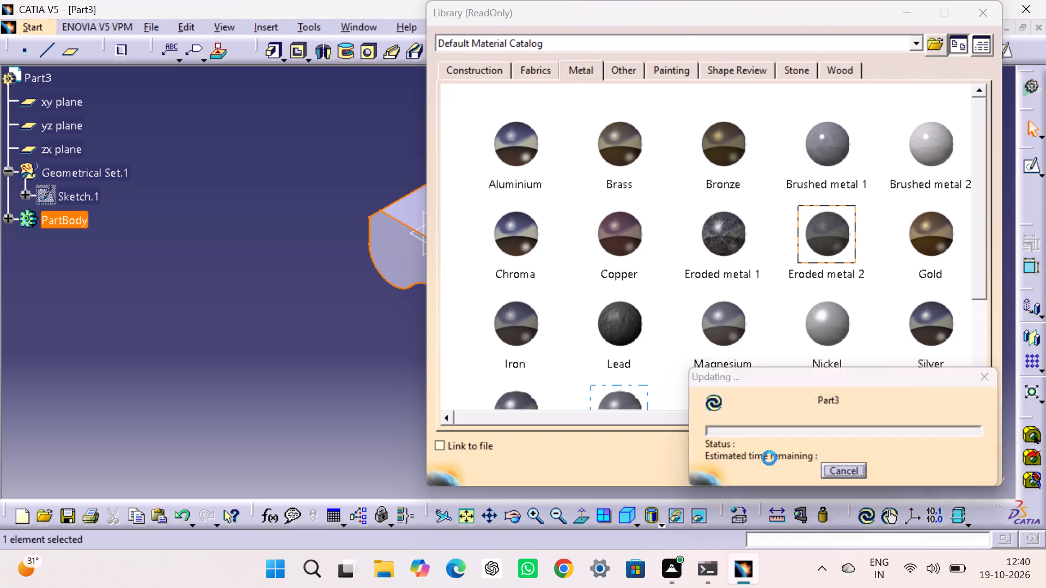
pyautogui.click(776, 313)
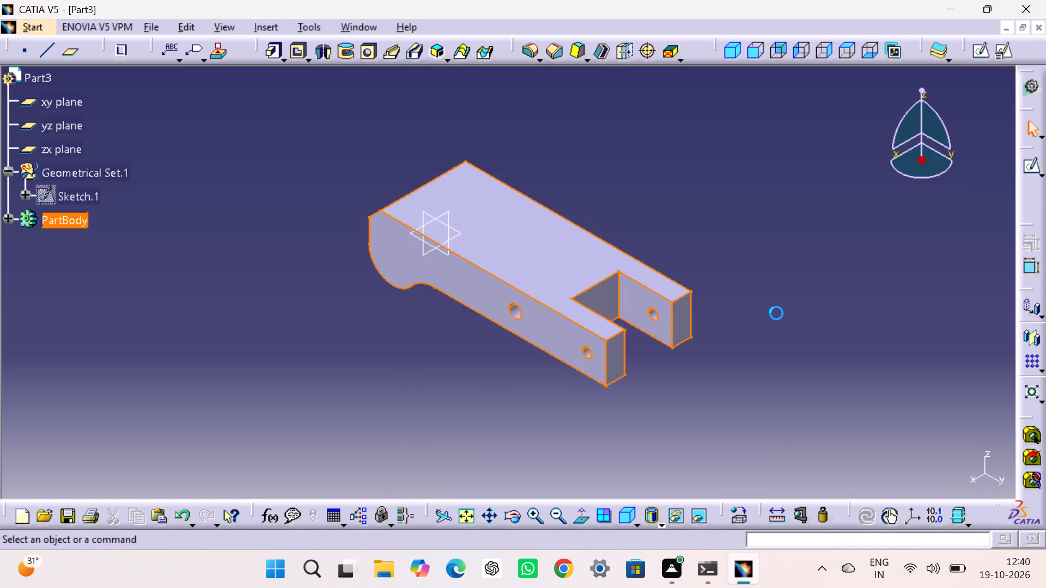
# Set the PartBody's fill colour to magenta.
pyautogui.click(50, 216)
pyautogui.rightClick(53, 220)
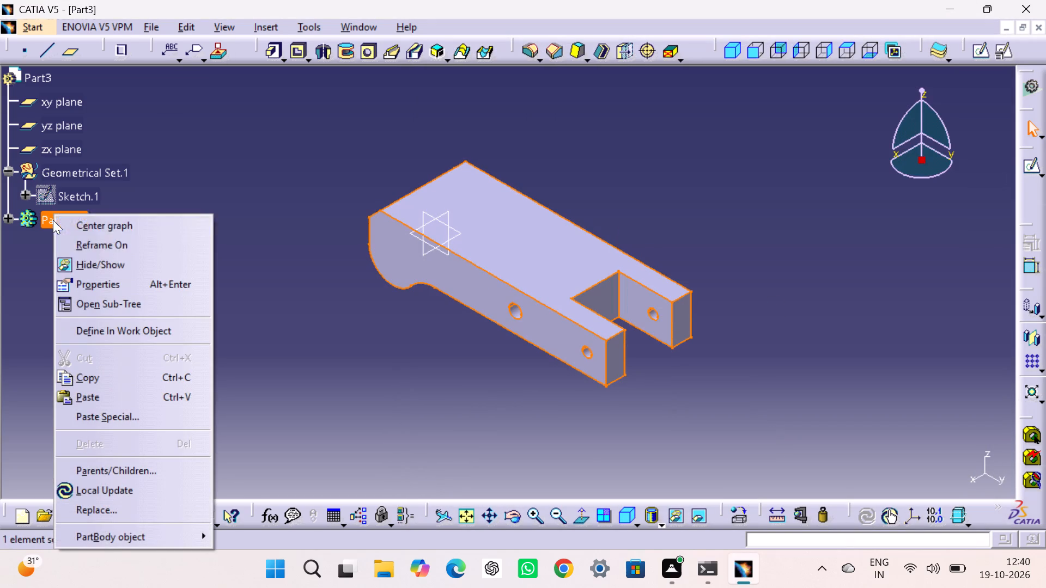
pyautogui.click(116, 285)
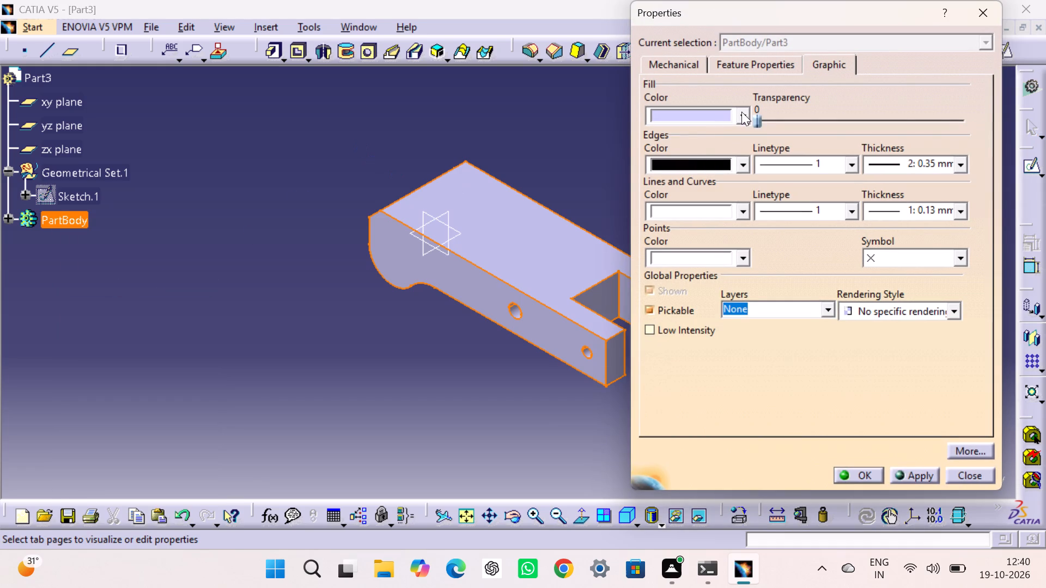
pyautogui.click(740, 114)
pyautogui.click(708, 226)
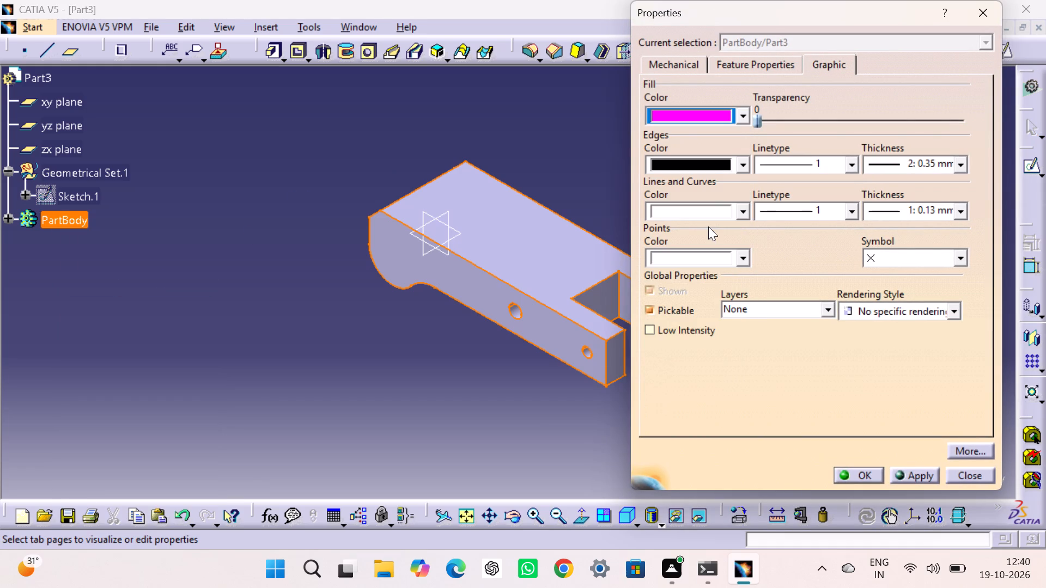
pyautogui.click(848, 473)
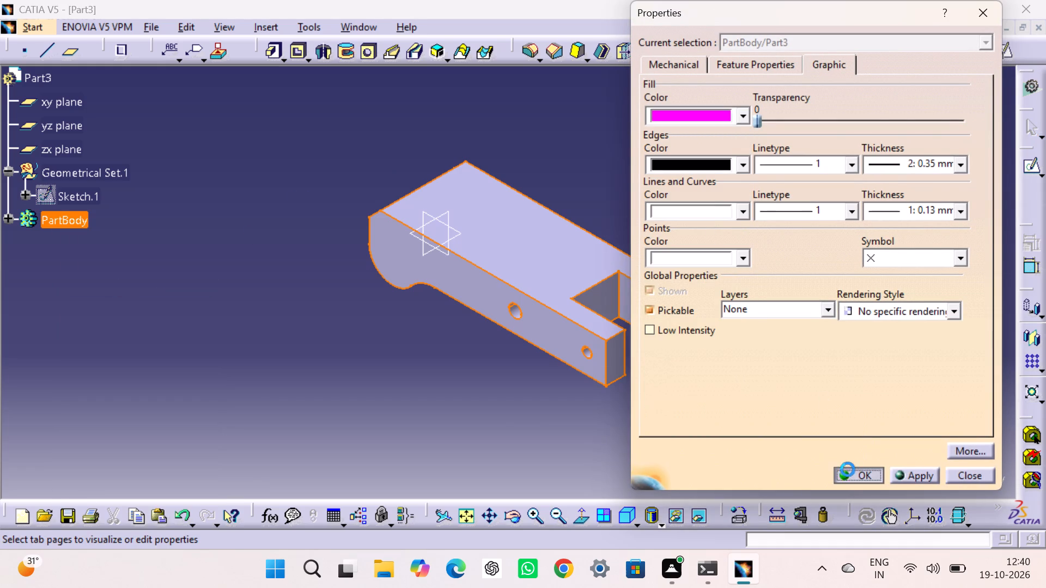
pyautogui.click(824, 309)
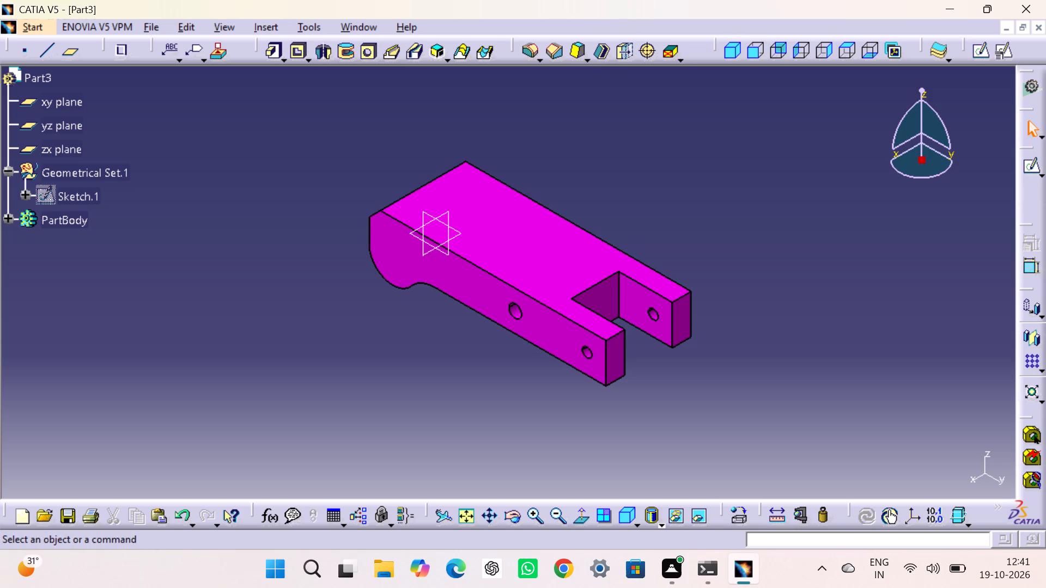
# Save the part as Part3.CATPart in the Catia folder.
pyautogui.hotkey('ctrl', 's')
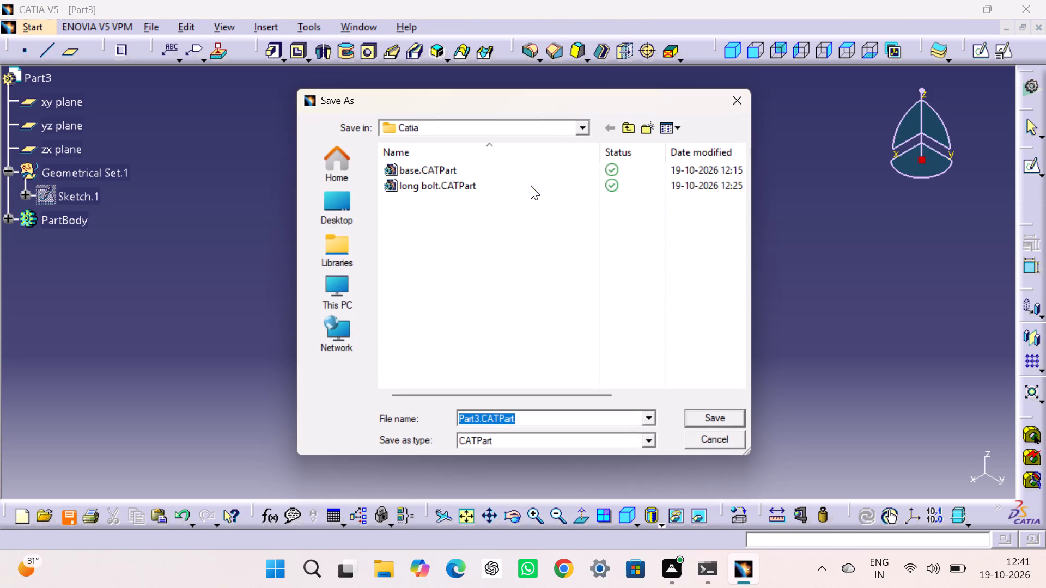
pyautogui.click(709, 412)
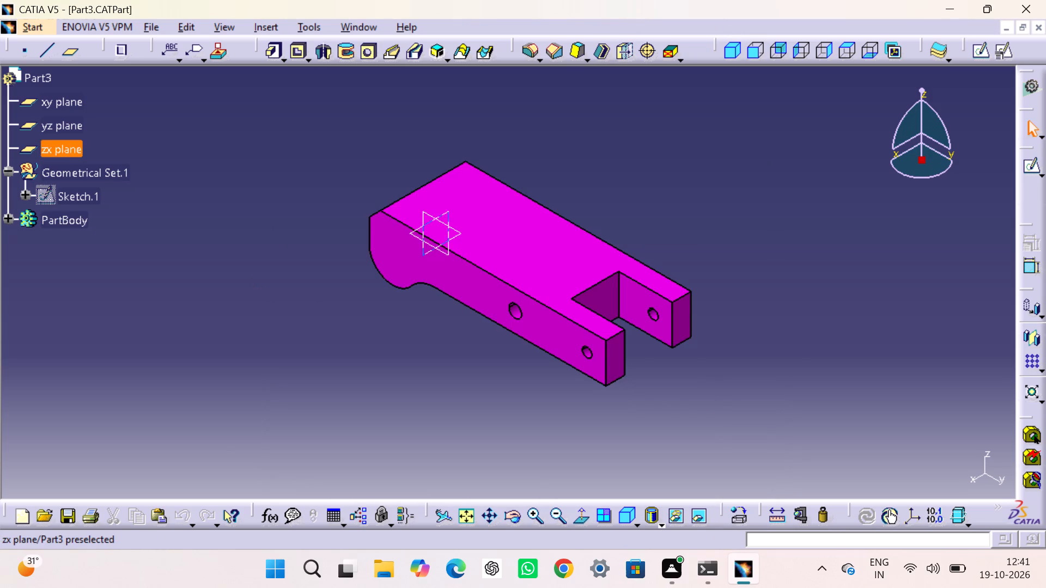
# Hide the xy, yz and zx planes of the slotted part and save the file again.
pyautogui.click(84, 96)
pyautogui.keyDown('ctrl'); pyautogui.click(69, 128); pyautogui.keyUp('ctrl')
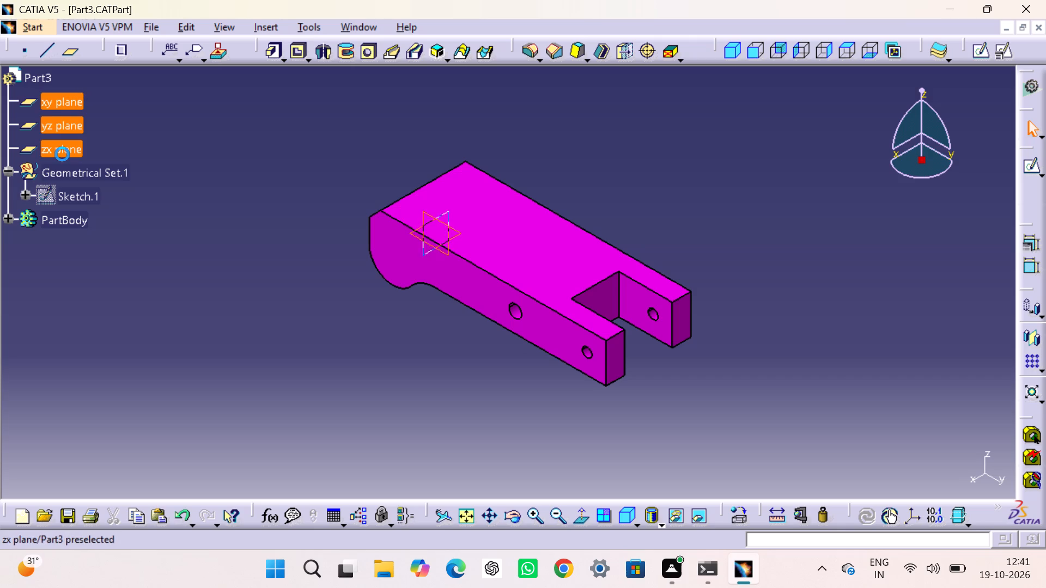
pyautogui.keyDown('ctrl'); pyautogui.click(62, 154); pyautogui.keyUp('ctrl')
pyautogui.keyDown('ctrl'); pyautogui.rightClick(71, 128); pyautogui.keyUp('ctrl')
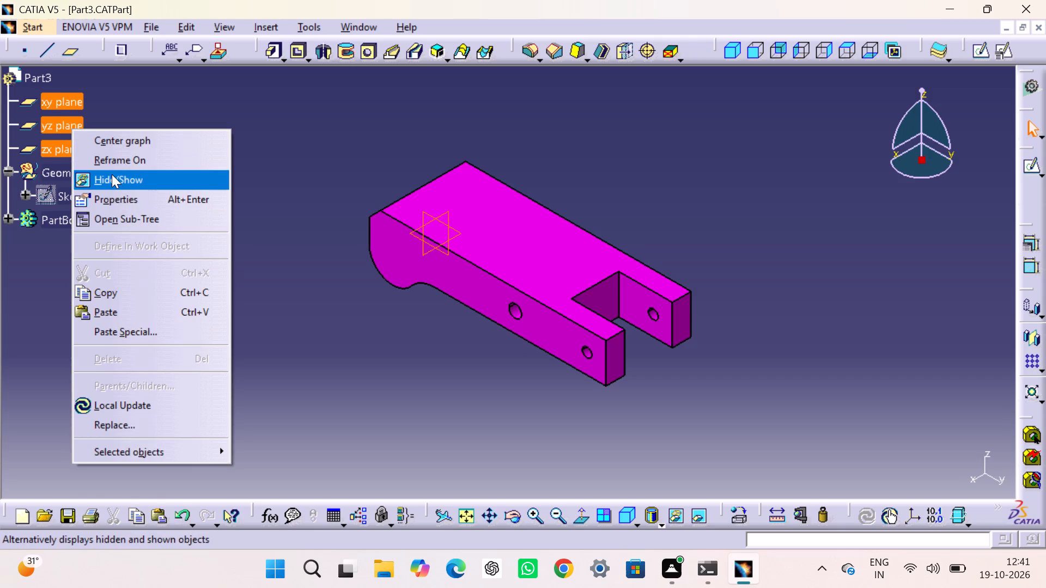
pyautogui.click(112, 174)
pyautogui.click(302, 132)
pyautogui.hotkey('ctrl', 's')
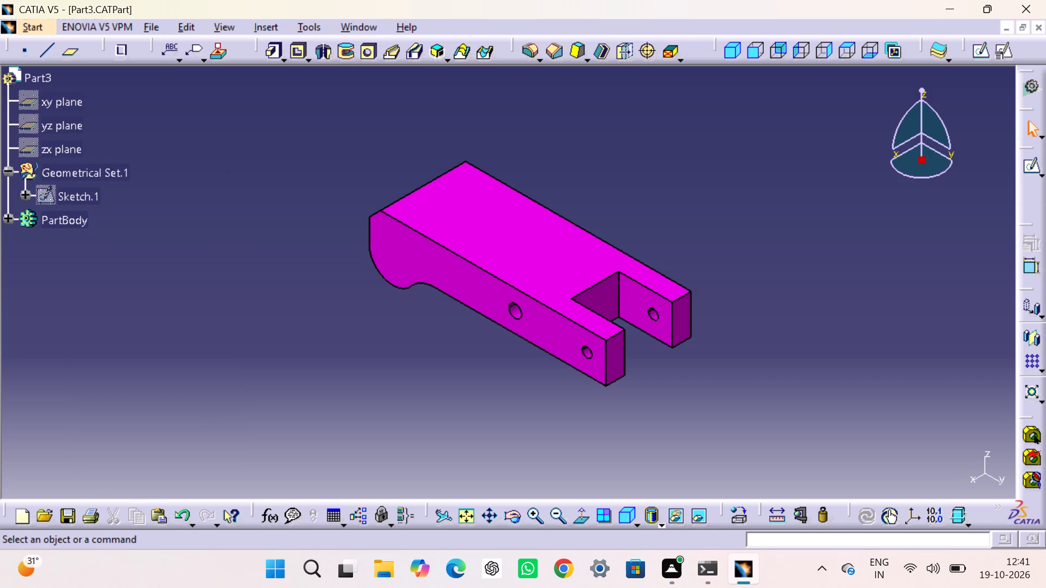
# Create a new part document.
pyautogui.hotkey('ctrl', 'n')
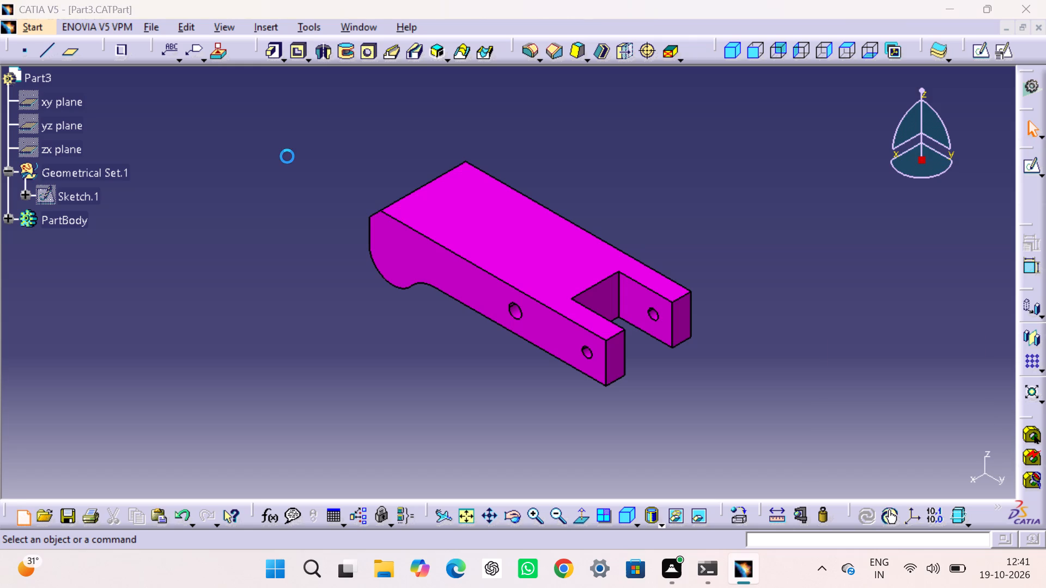
pyautogui.press('p')
pyautogui.press('Return')
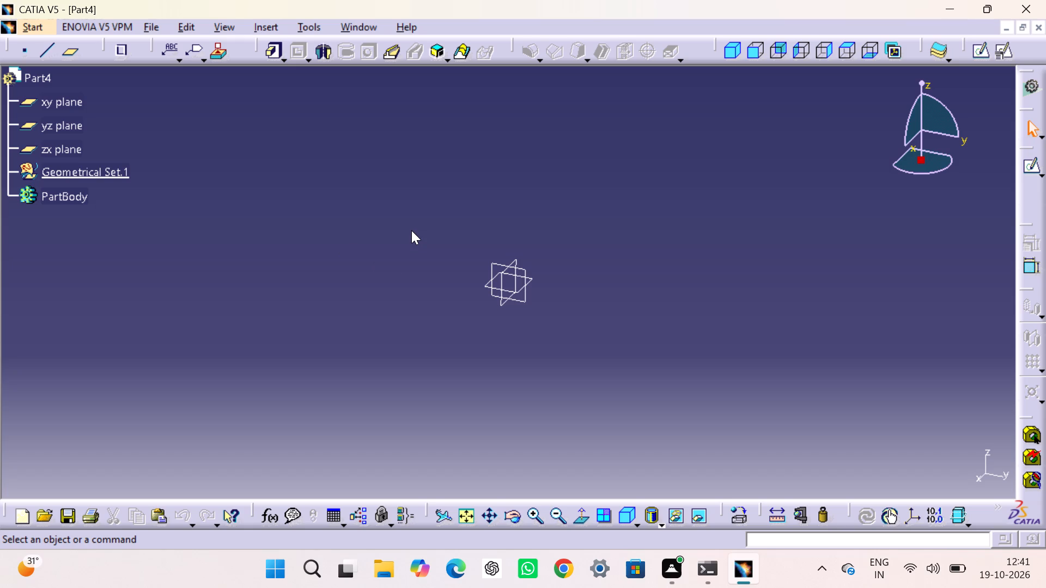
# On the yz plane, sketch two concentric circles centred on the origin, about 61 mm and 15 mm in diameter.
pyautogui.click(496, 262)
pyautogui.click(978, 46)
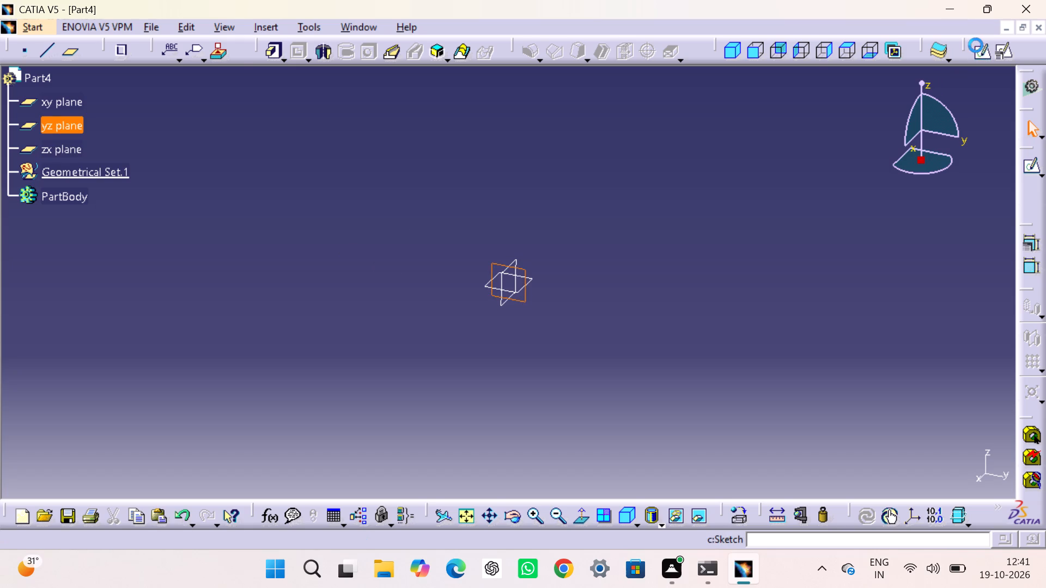
pyautogui.click(782, 191)
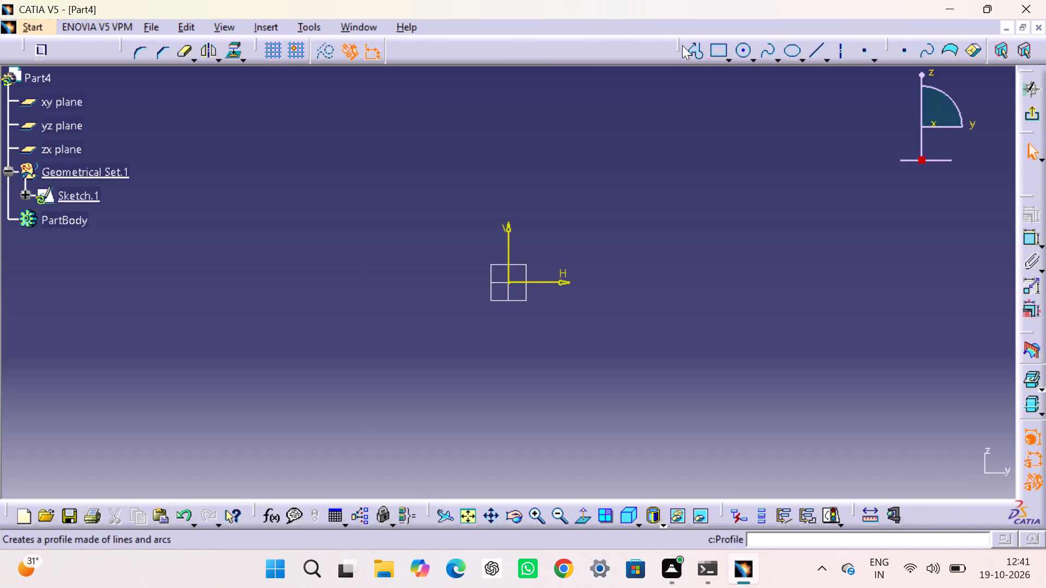
pyautogui.click(739, 47)
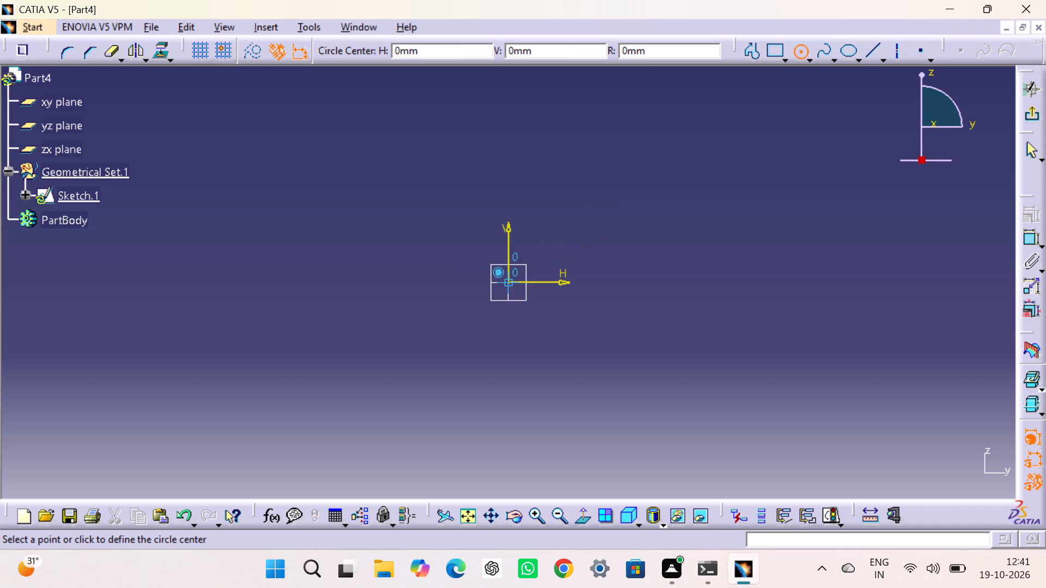
pyautogui.click(508, 281)
pyautogui.click(528, 333)
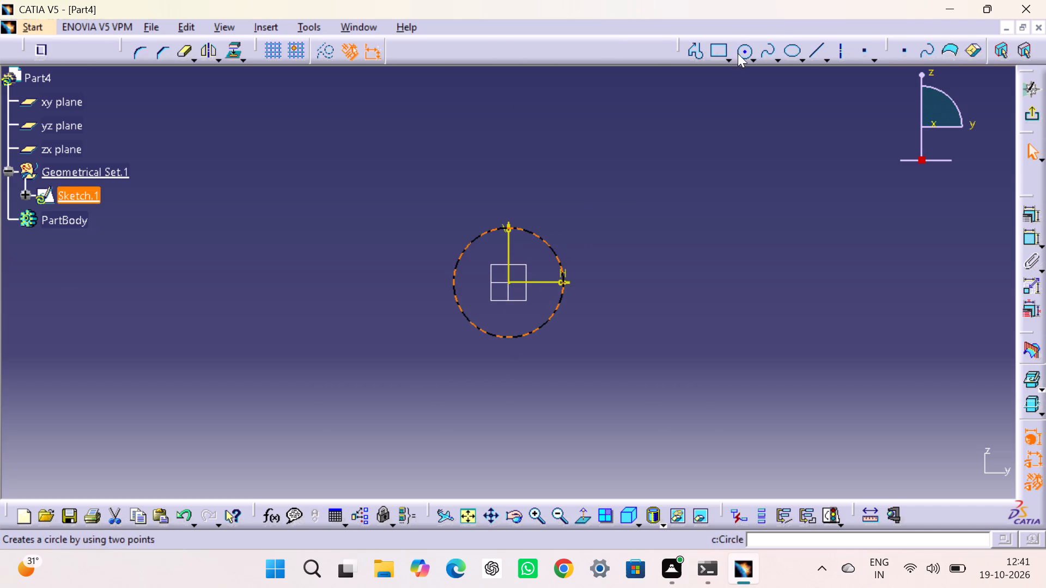
pyautogui.click(741, 52)
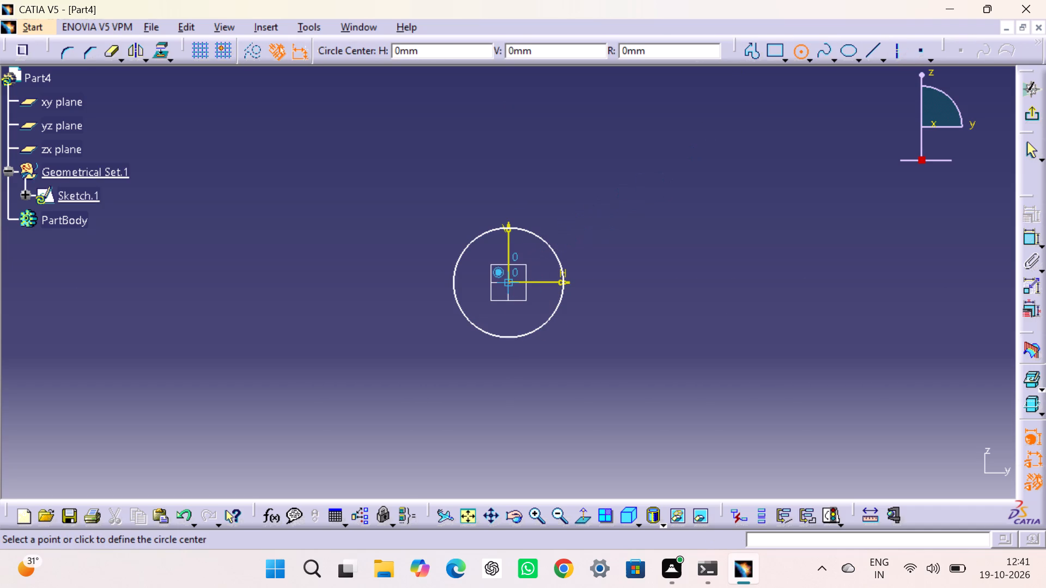
pyautogui.click(506, 279)
pyautogui.click(512, 297)
pyautogui.moveTo(680, 303); pyautogui.dragTo(680, 292)
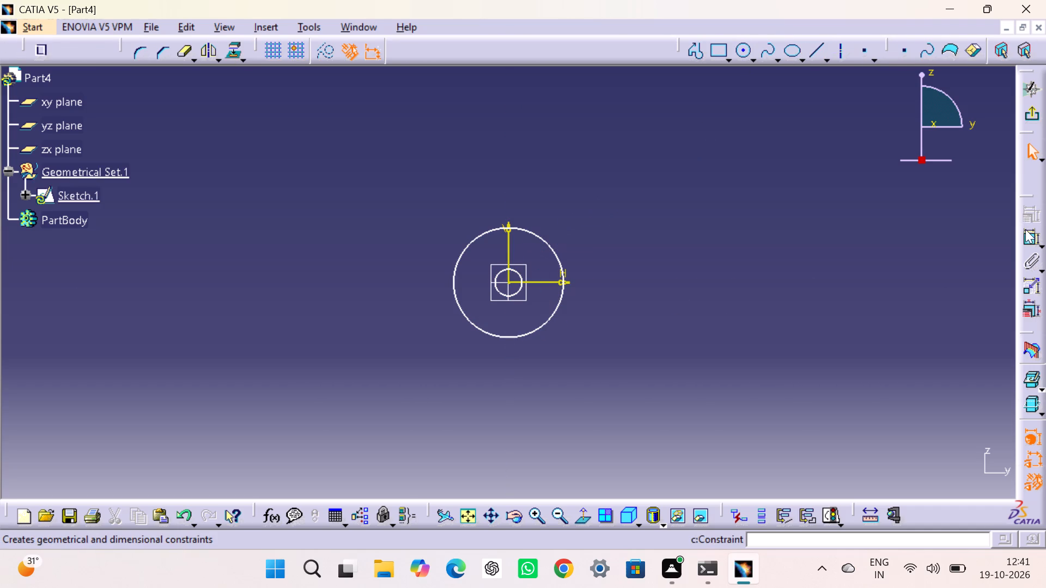
# Dimension the inner circle's diameter and set it to 6 mm.
pyautogui.doubleClick(1027, 235)
pyautogui.moveTo(520, 274); pyautogui.dragTo(522, 268)
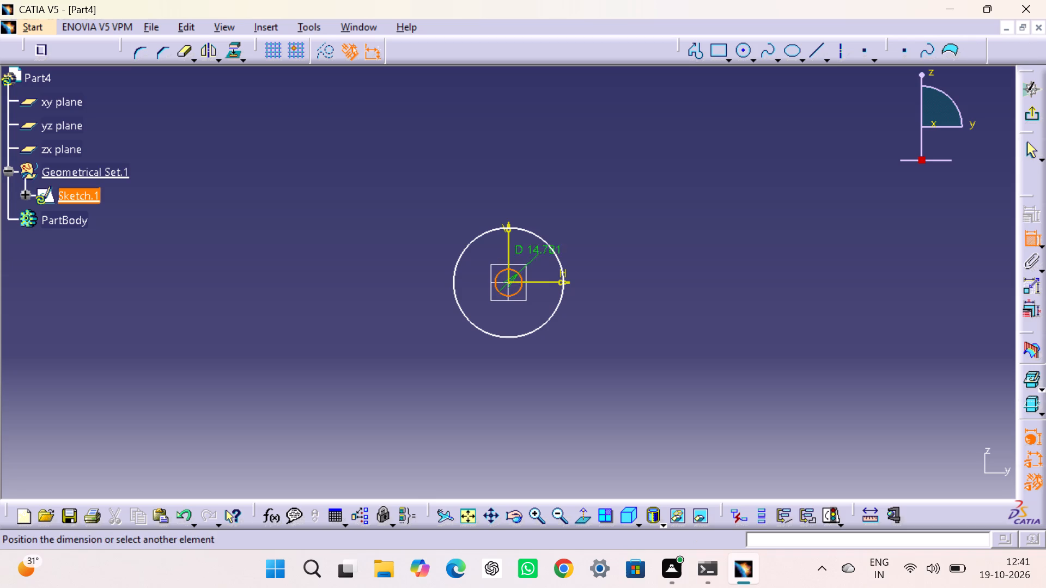
pyautogui.click(599, 224)
pyautogui.doubleClick(602, 222)
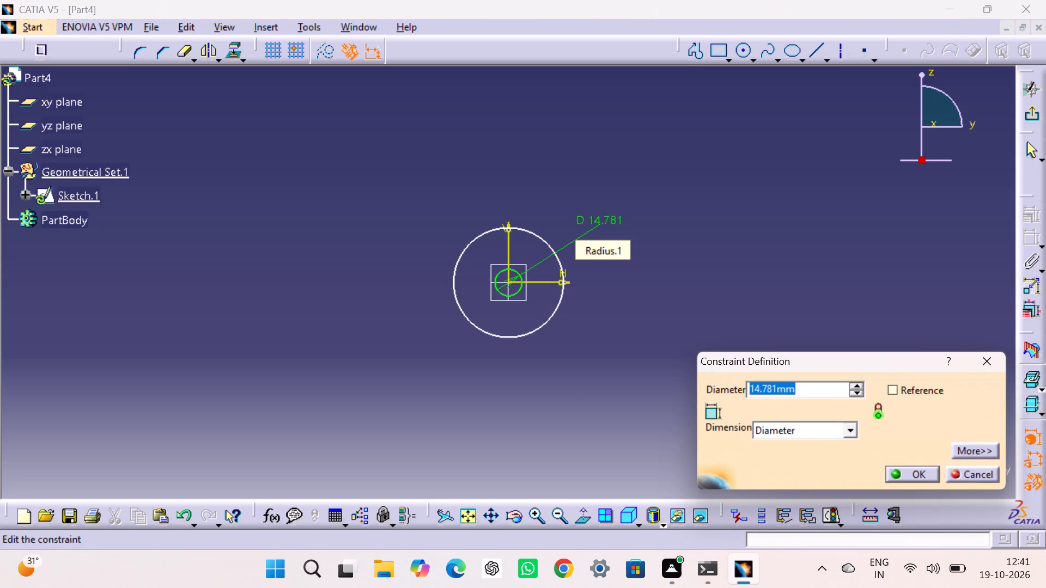
pyautogui.press('6')
pyautogui.press('Return')
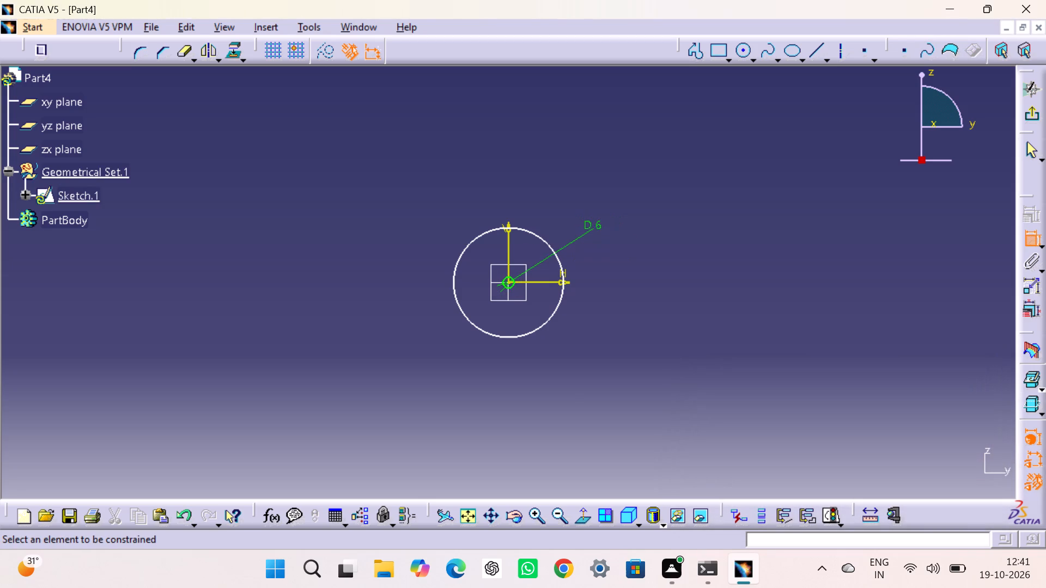
# Dimension the outer circle's diameter and set it to 36 mm.
pyautogui.click(539, 238)
pyautogui.click(560, 193)
pyautogui.doubleClick(569, 187)
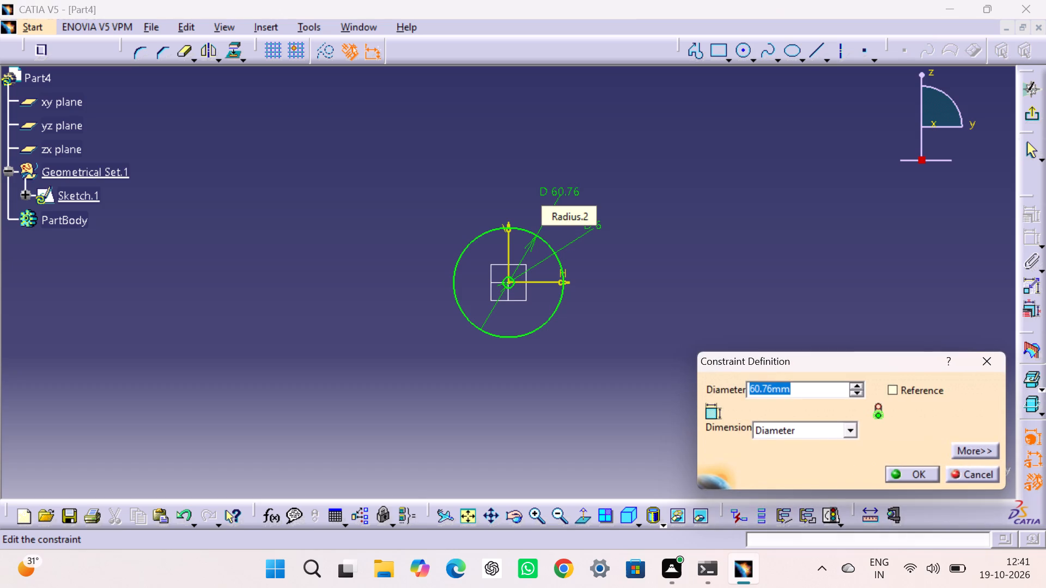
pyautogui.write('36')
pyautogui.press('Return')
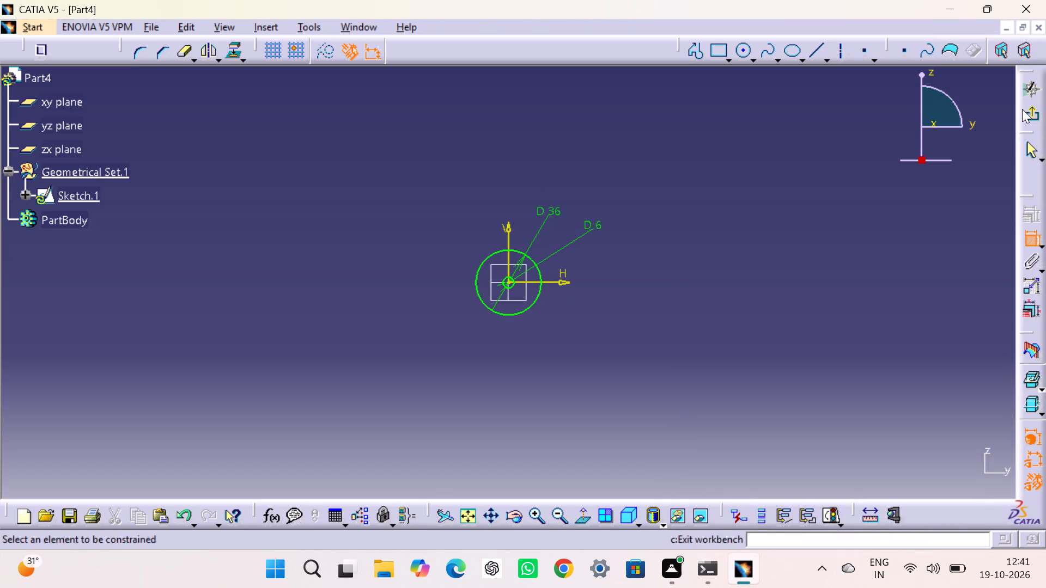
# Leave the sketch and extrude it as a pad with mirrored extent and a length of 15 mm.
pyautogui.click(1026, 109)
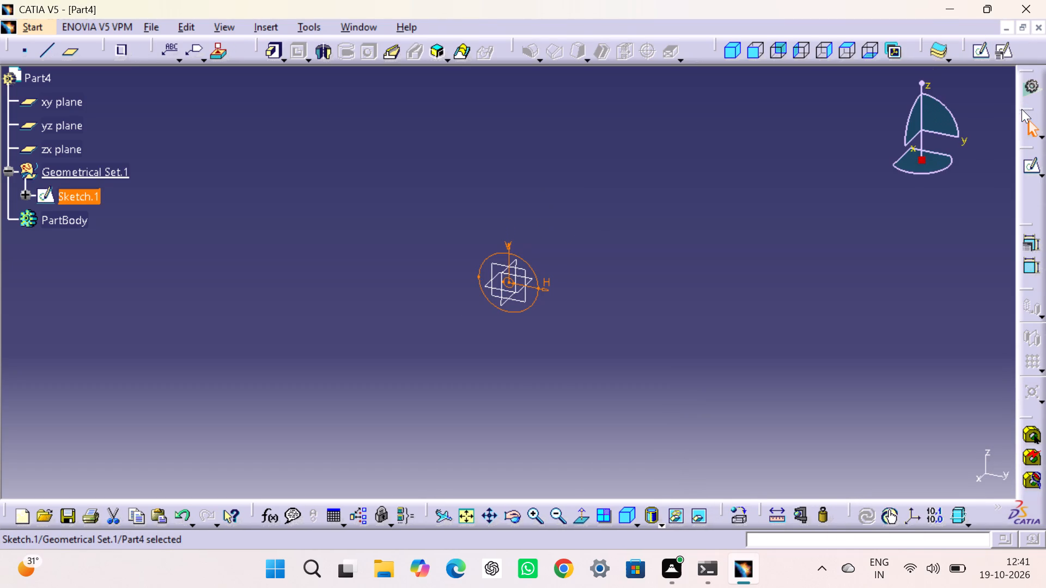
pyautogui.click(268, 50)
pyautogui.click(633, 316)
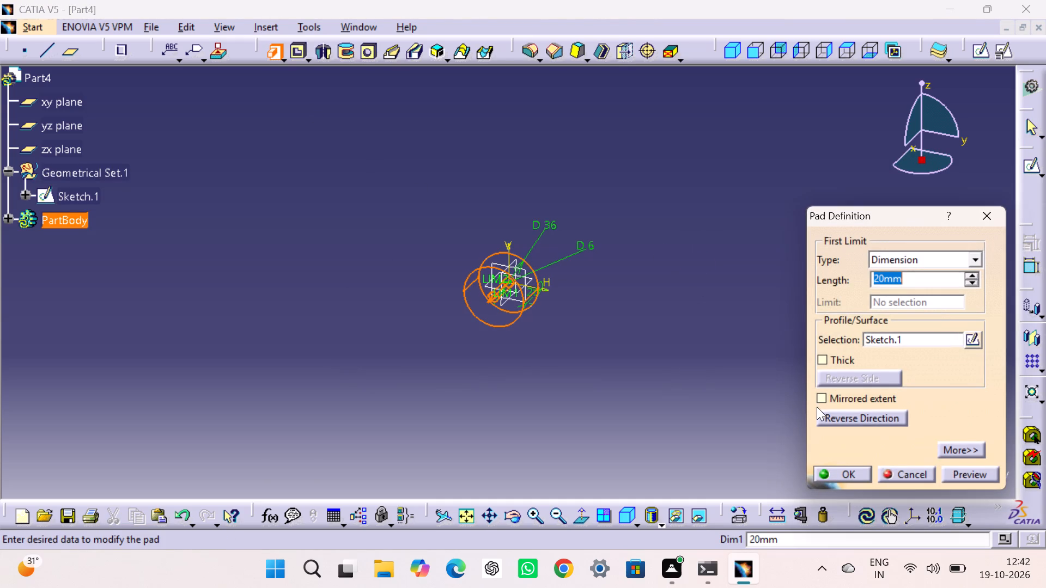
pyautogui.click(820, 396)
pyautogui.doubleClick(909, 280)
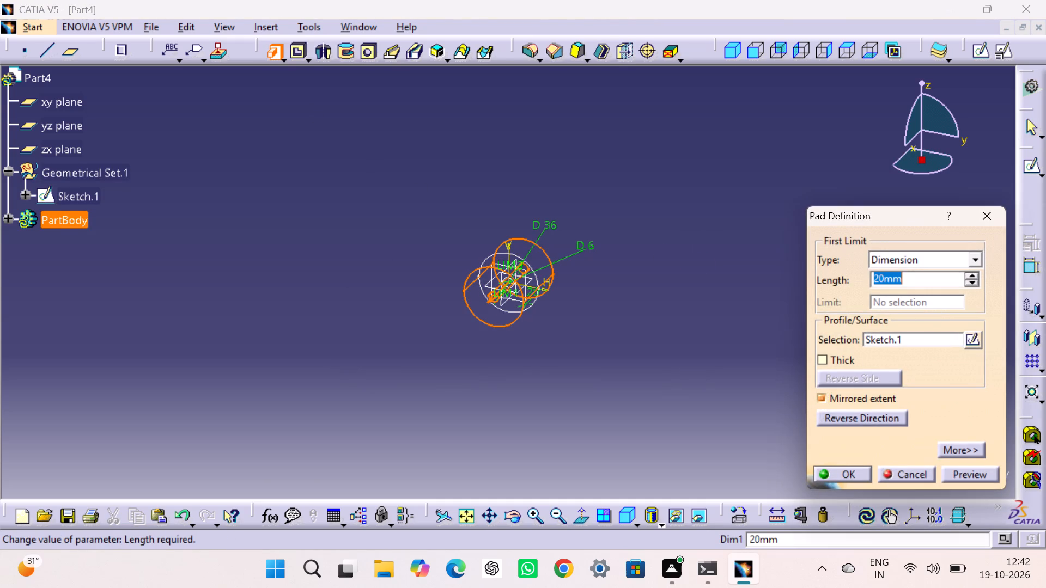
pyautogui.write('15')
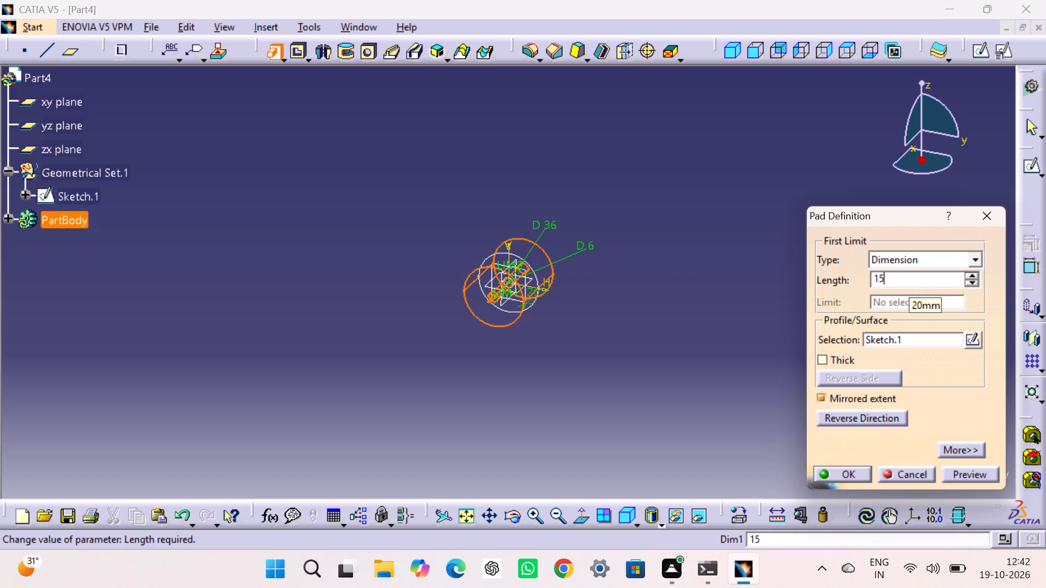
pyautogui.press('Return')
pyautogui.click(855, 223)
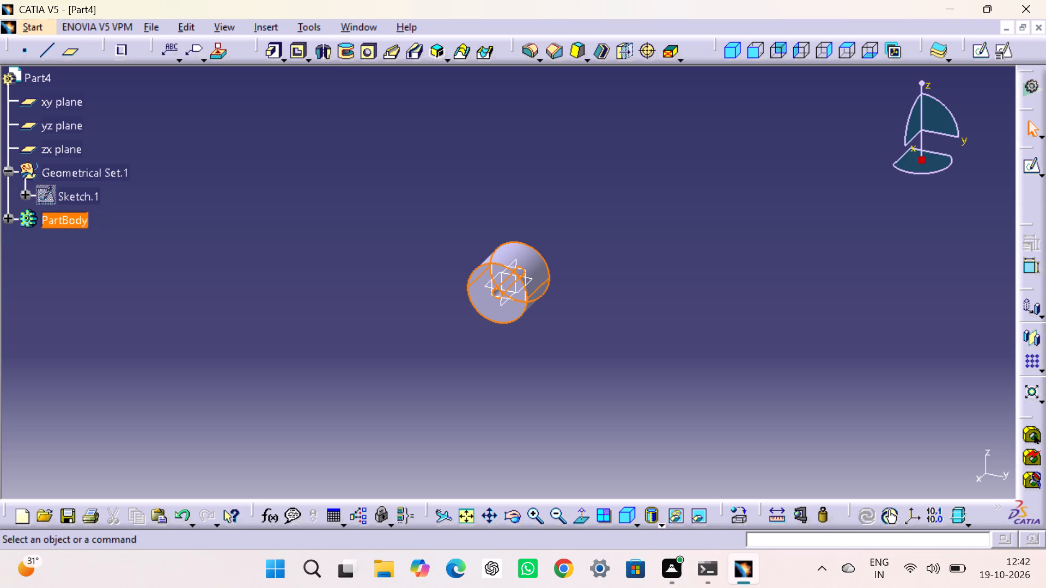
# Apply the metal material Eroded metal 2 to the PartBody.
pyautogui.click(743, 516)
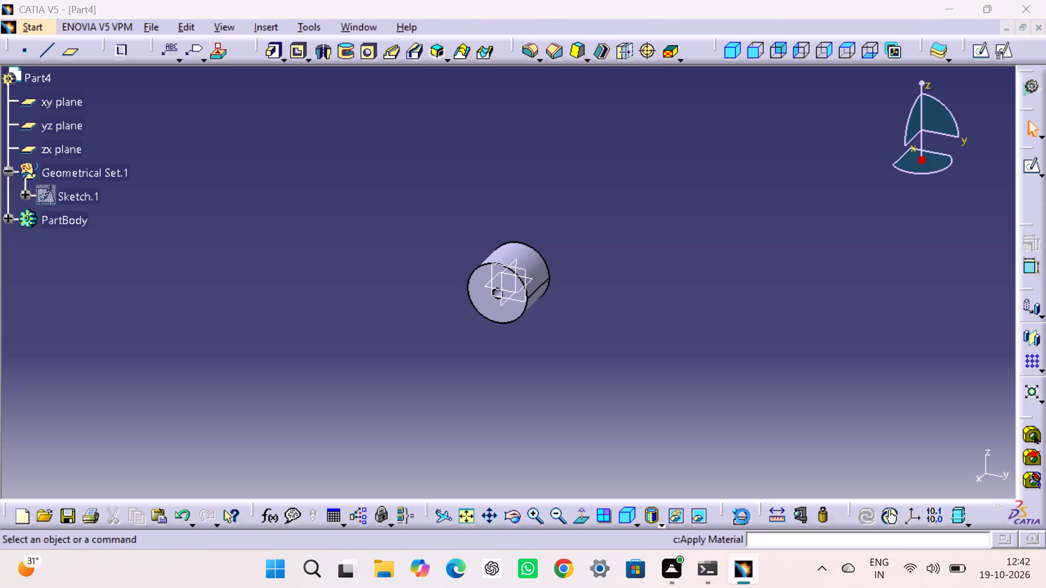
pyautogui.click(585, 66)
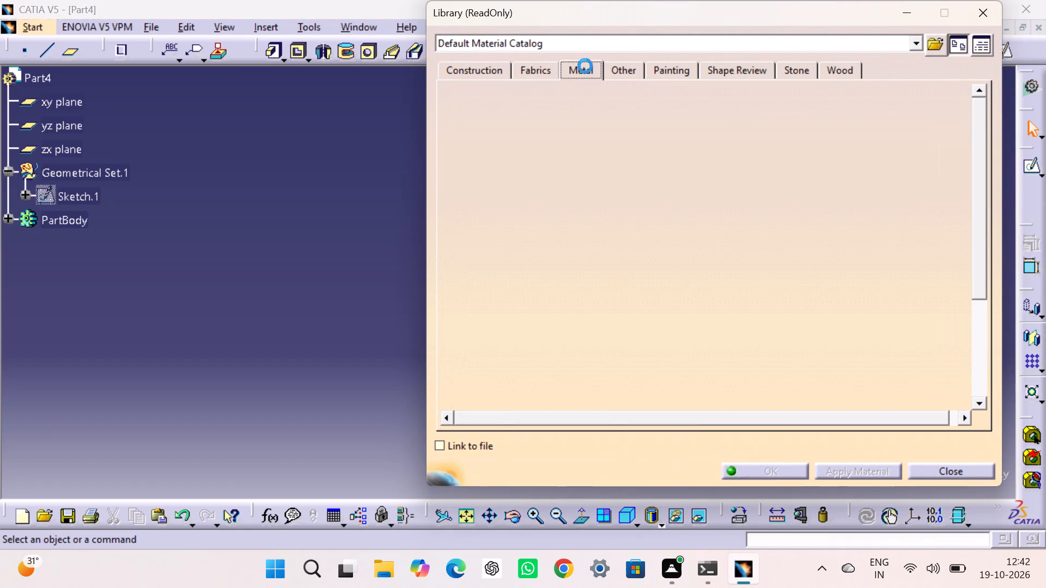
pyautogui.click(828, 223)
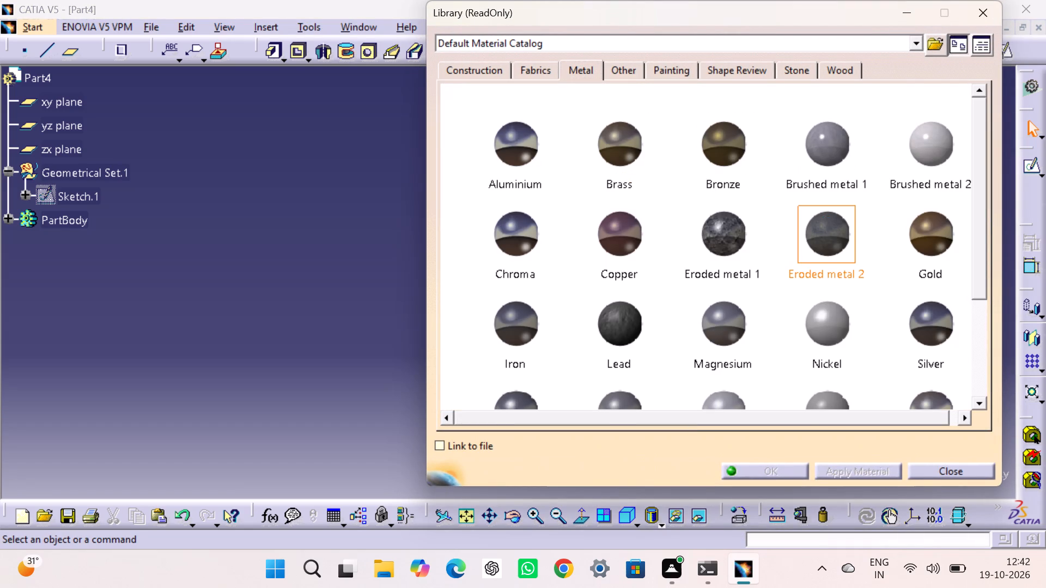
pyautogui.click(82, 229)
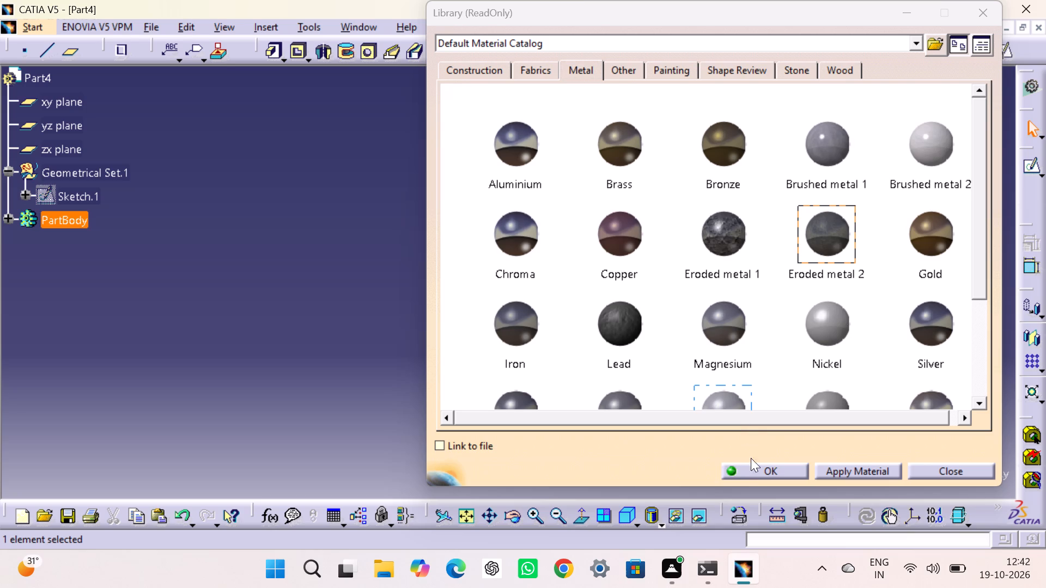
pyautogui.click(757, 470)
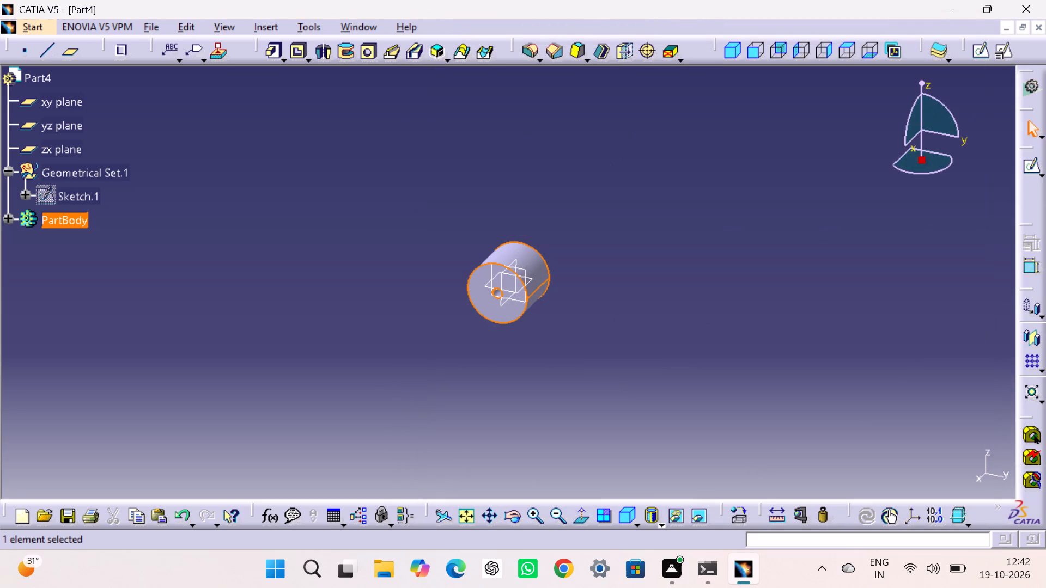
pyautogui.click(336, 330)
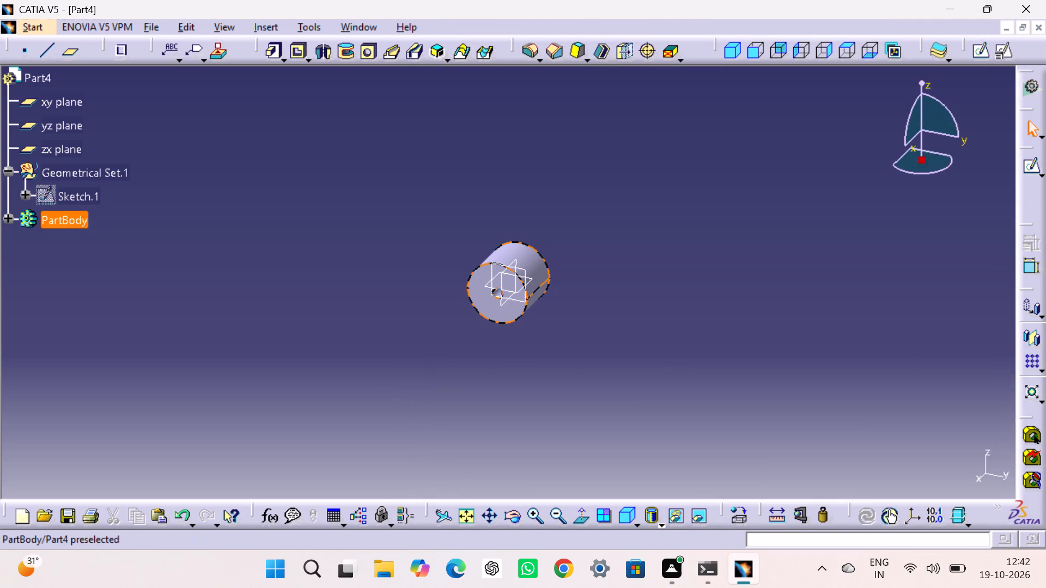
# Change the fill colour of the PartBody to purple in its graphic properties.
pyautogui.click(50, 217)
pyautogui.rightClick(50, 217)
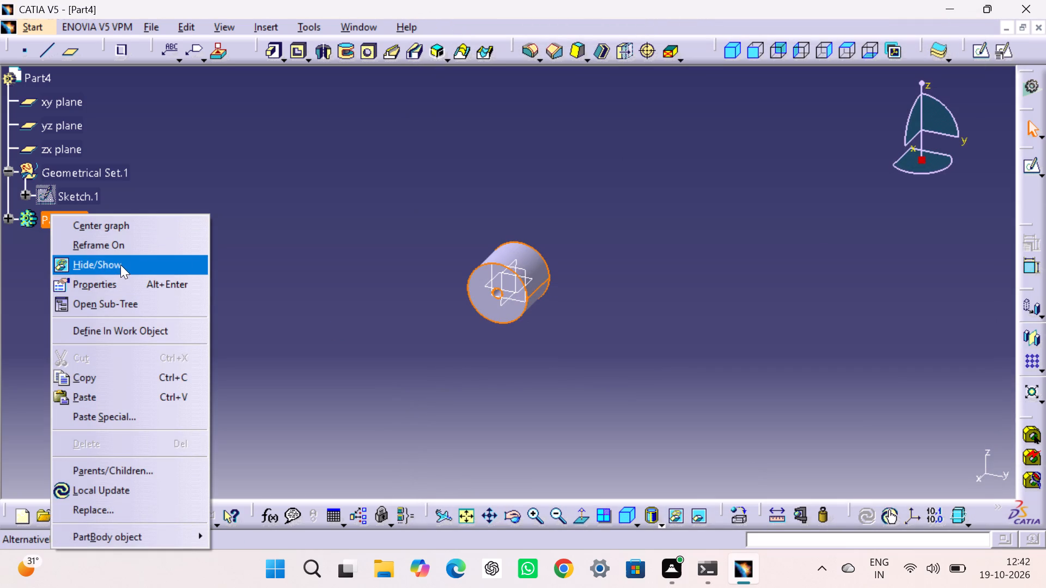
pyautogui.click(122, 281)
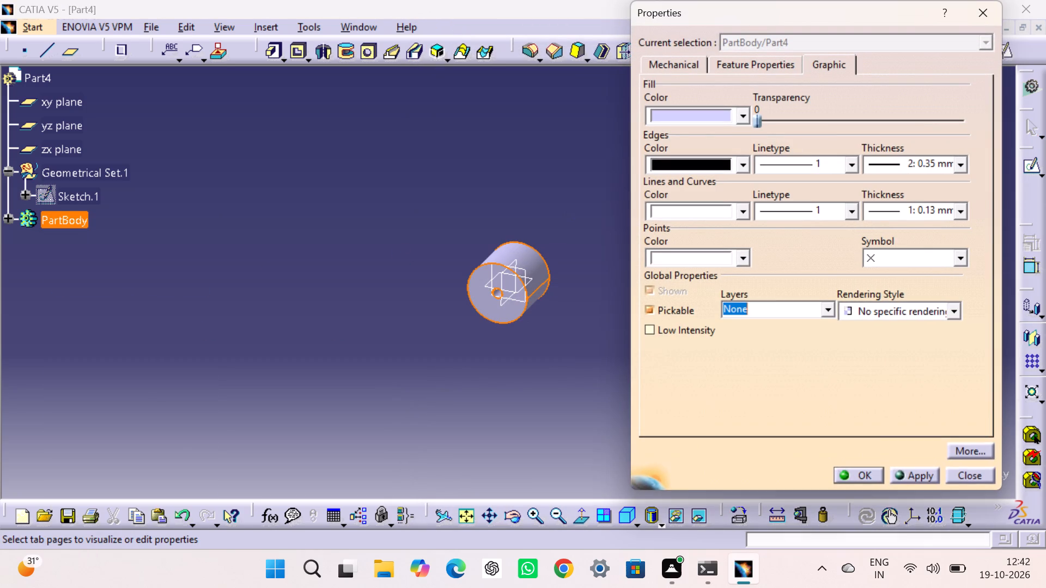
pyautogui.click(733, 113)
pyautogui.click(704, 240)
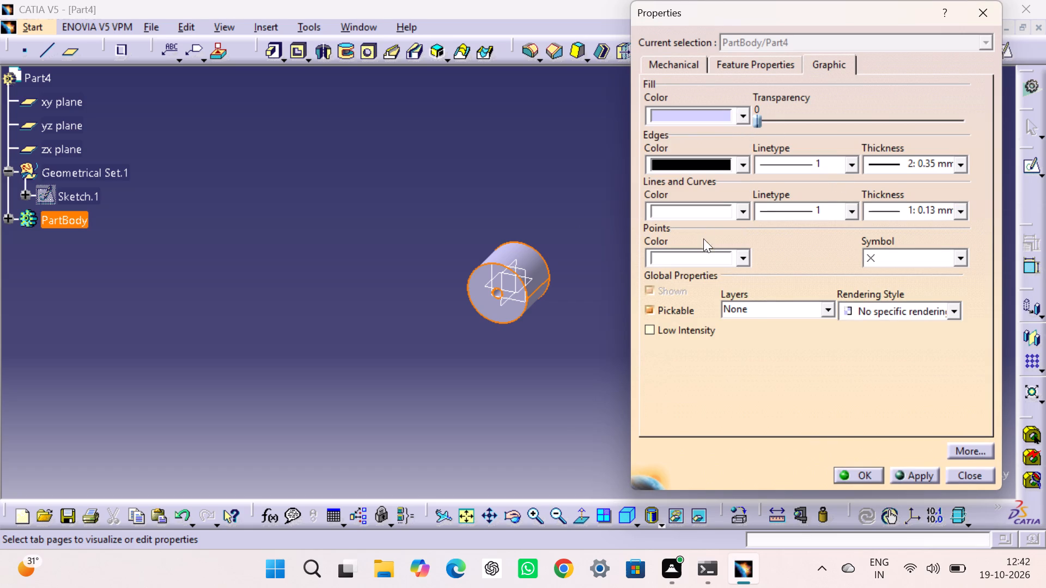
pyautogui.click(862, 470)
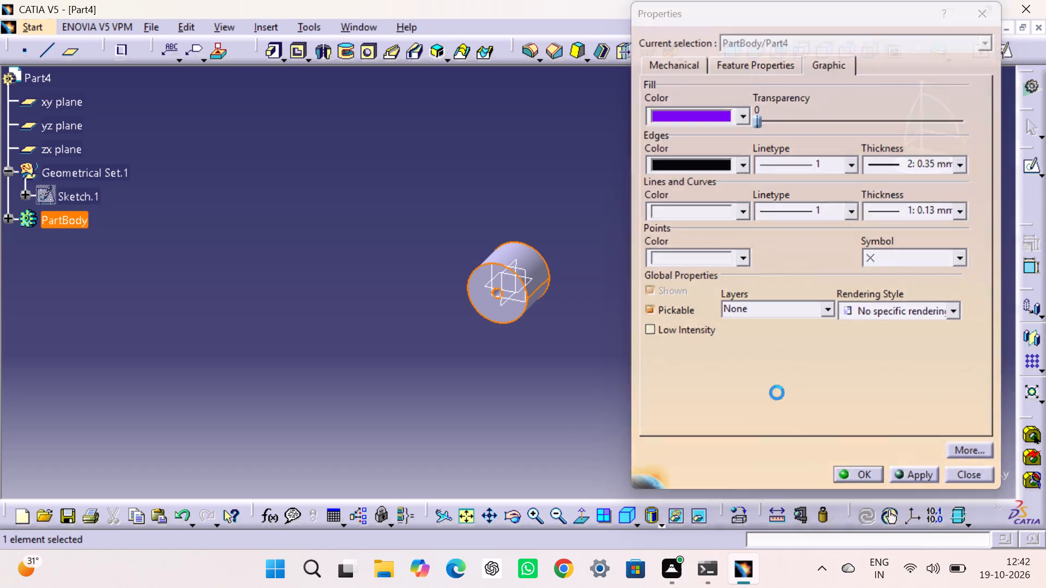
pyautogui.moveTo(702, 327); pyautogui.dragTo(703, 321)
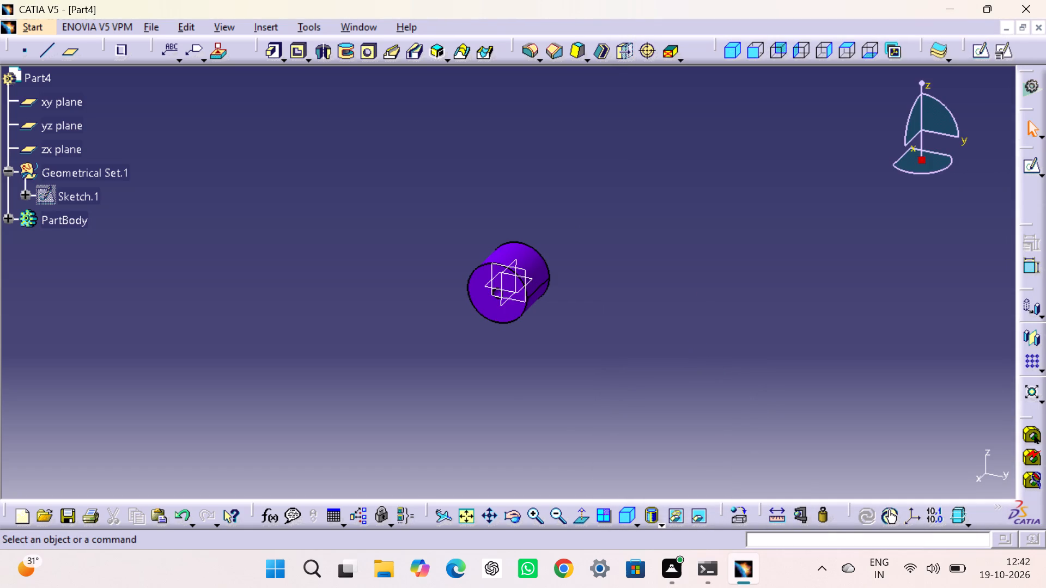
# Hide the xy, yz and zx reference planes.
pyautogui.click(72, 101)
pyautogui.keyDown('ctrl'); pyautogui.click(63, 122); pyautogui.keyUp('ctrl')
pyautogui.keyDown('ctrl'); pyautogui.click(69, 143); pyautogui.keyUp('ctrl')
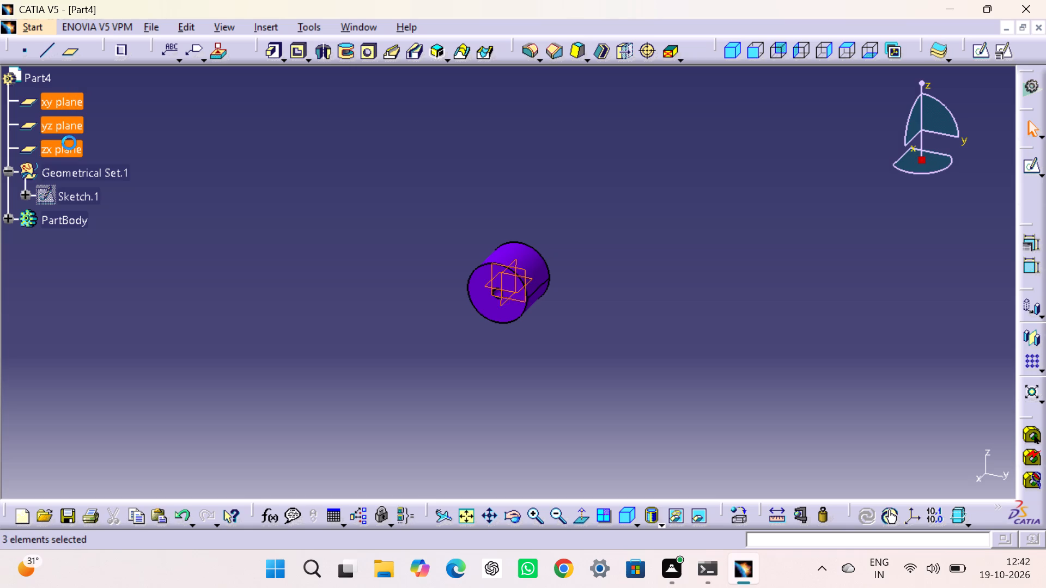
pyautogui.rightClick(69, 143)
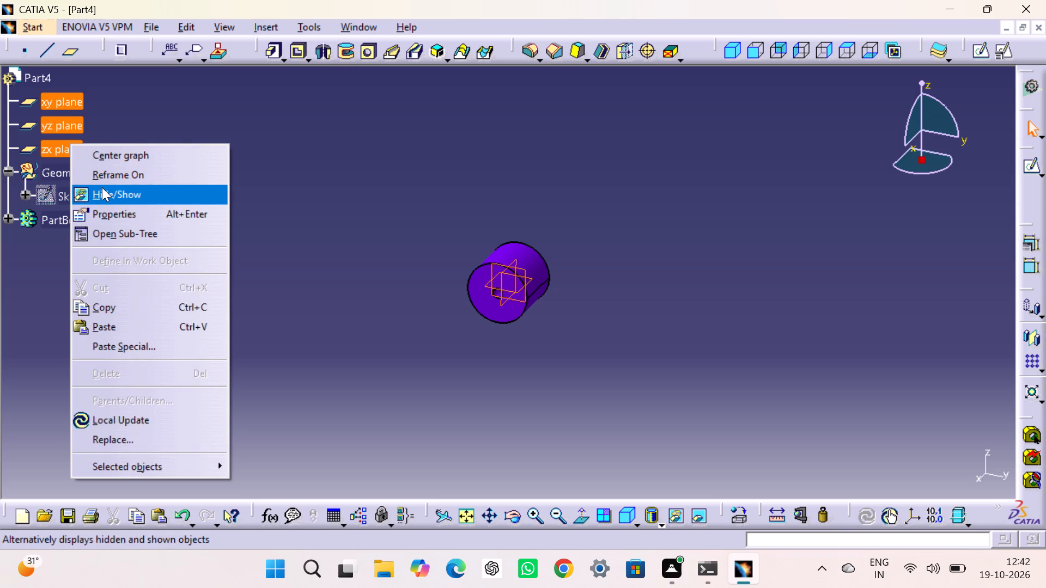
pyautogui.click(102, 187)
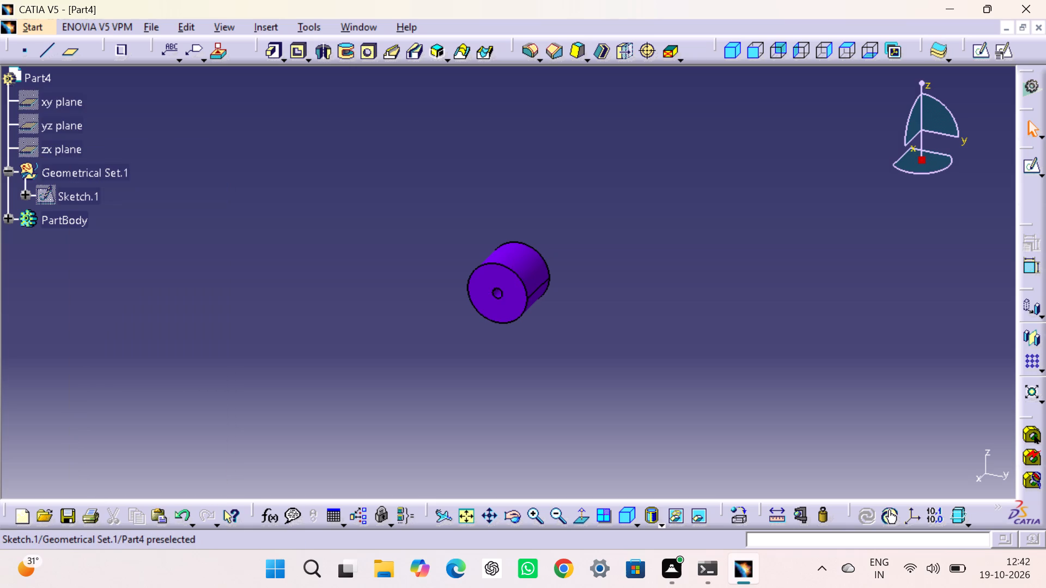
# Save the part in the Catia folder under the file name roller.
pyautogui.hotkey('ctrl', 's')
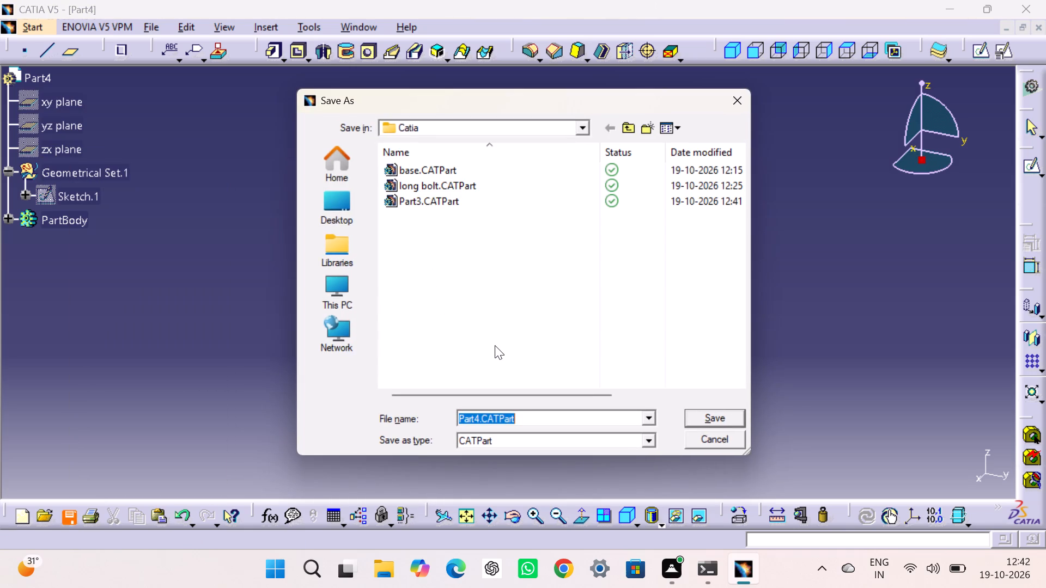
pyautogui.write('roller')
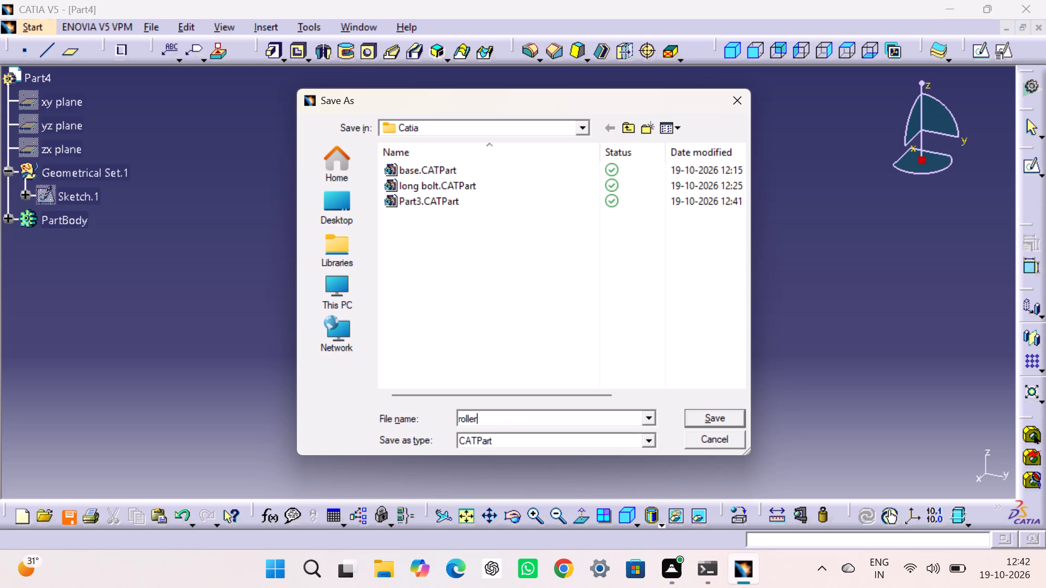
pyautogui.press('Return')
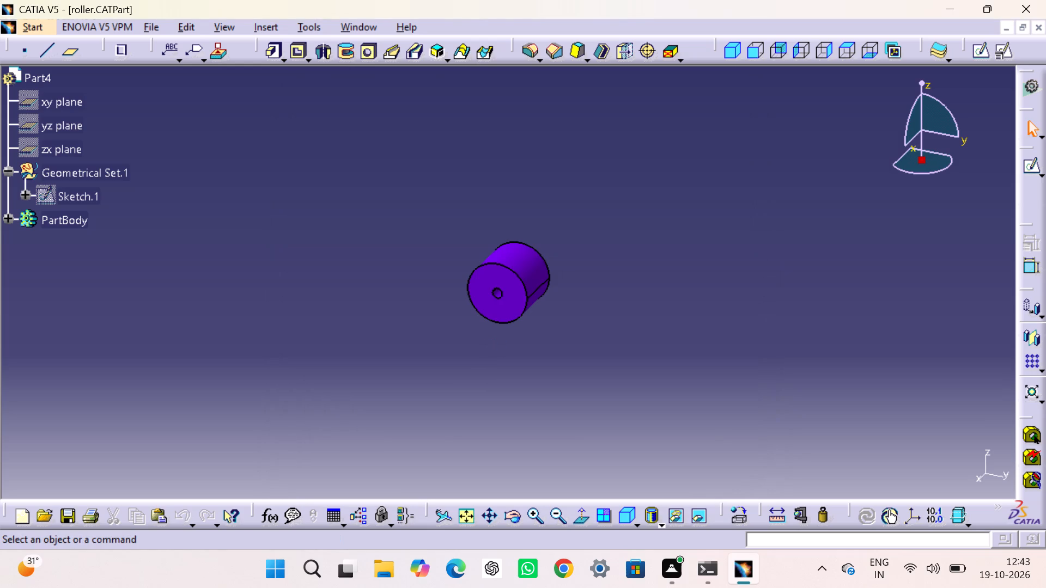
# Create a new part document.
pyautogui.hotkey('ctrl', 'n')
pyautogui.press('p')
pyautogui.press('Return')
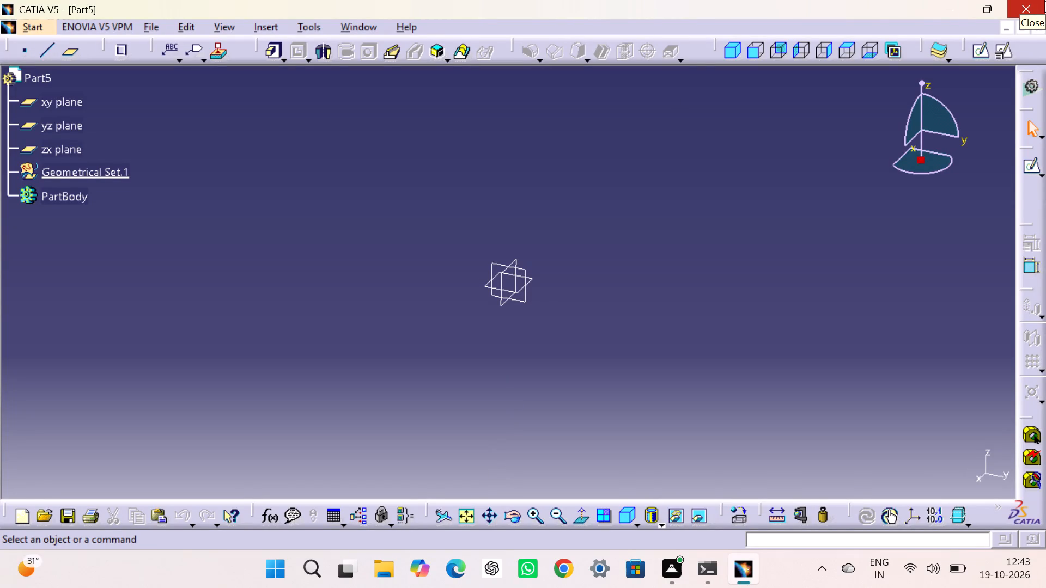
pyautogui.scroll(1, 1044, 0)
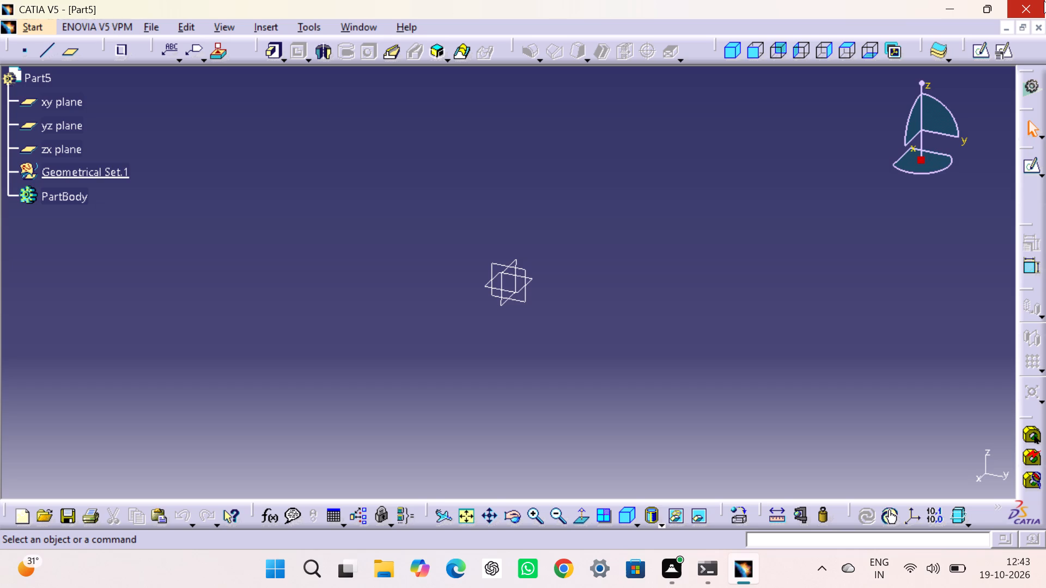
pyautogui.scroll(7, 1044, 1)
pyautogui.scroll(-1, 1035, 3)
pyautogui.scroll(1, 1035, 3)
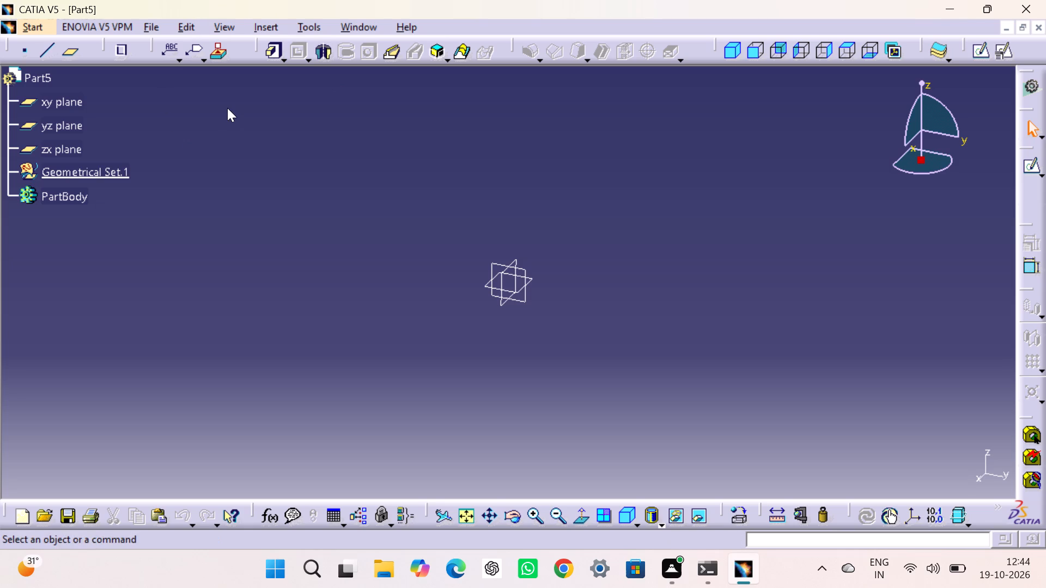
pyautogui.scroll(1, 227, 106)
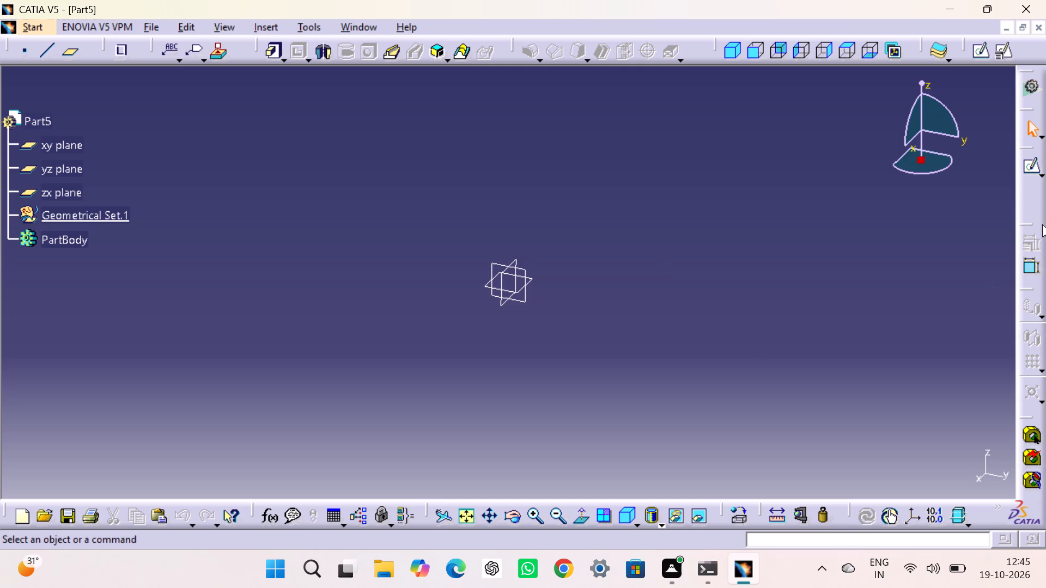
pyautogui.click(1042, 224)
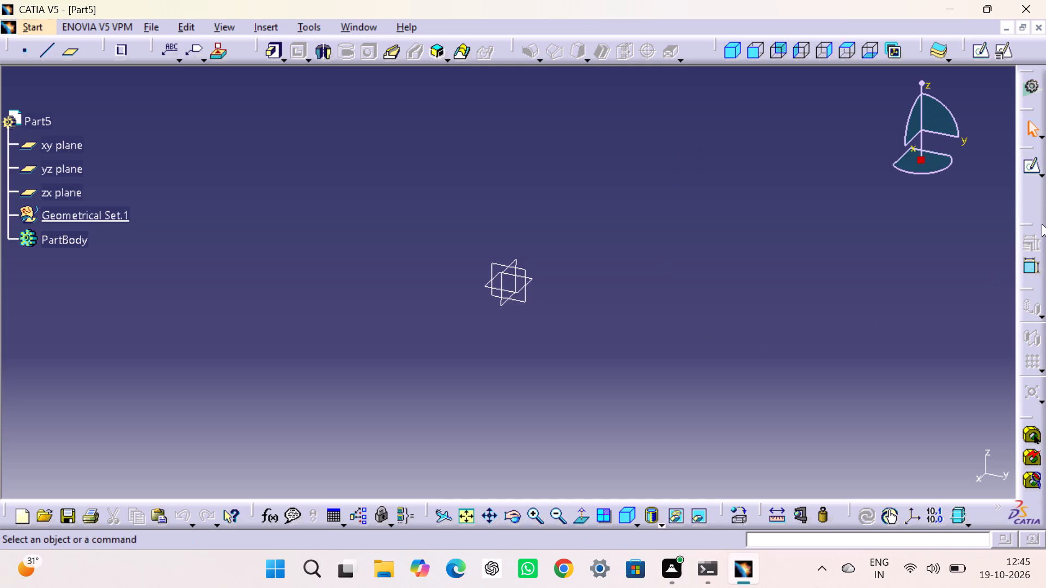
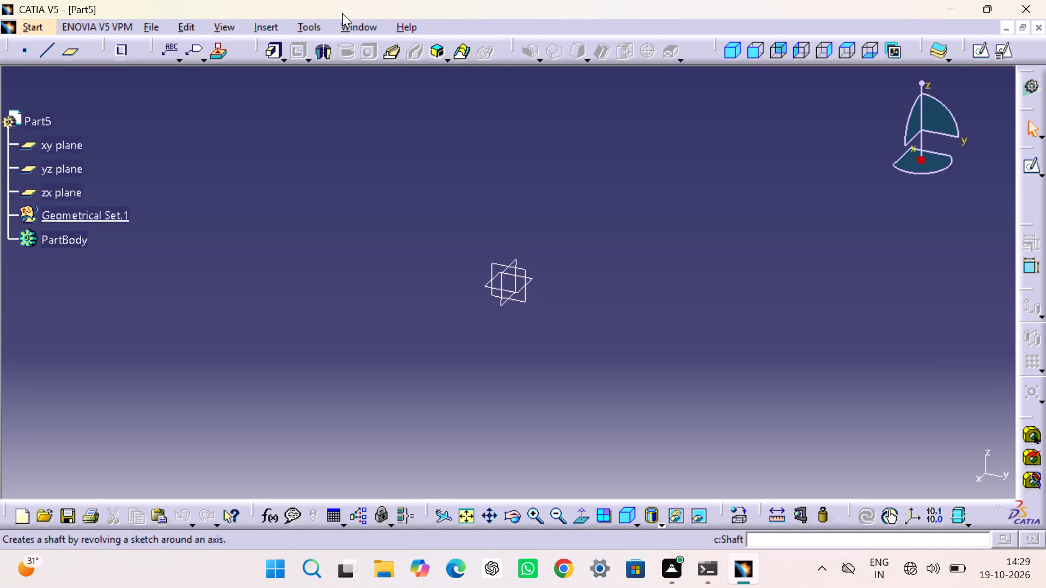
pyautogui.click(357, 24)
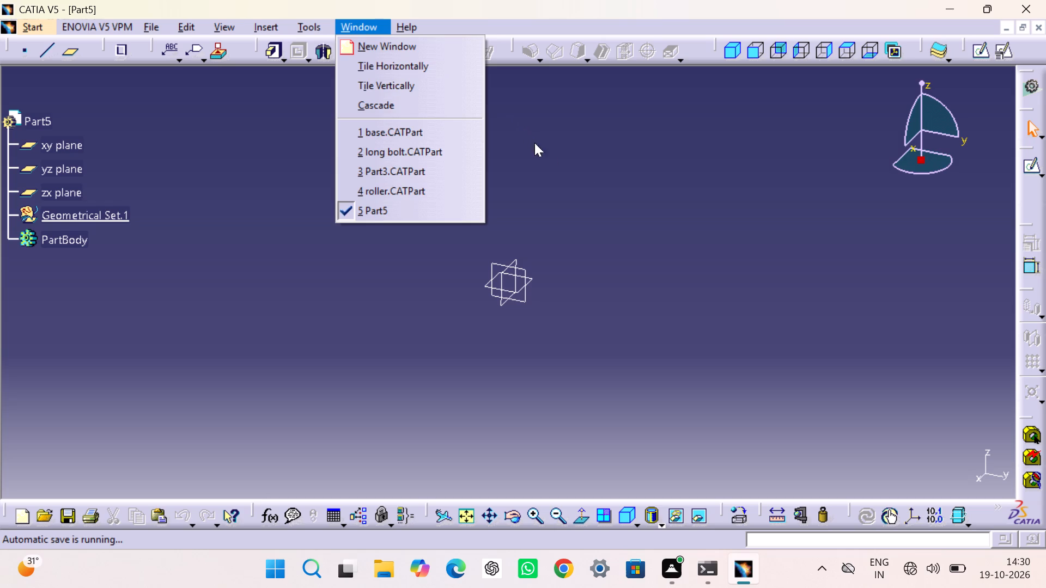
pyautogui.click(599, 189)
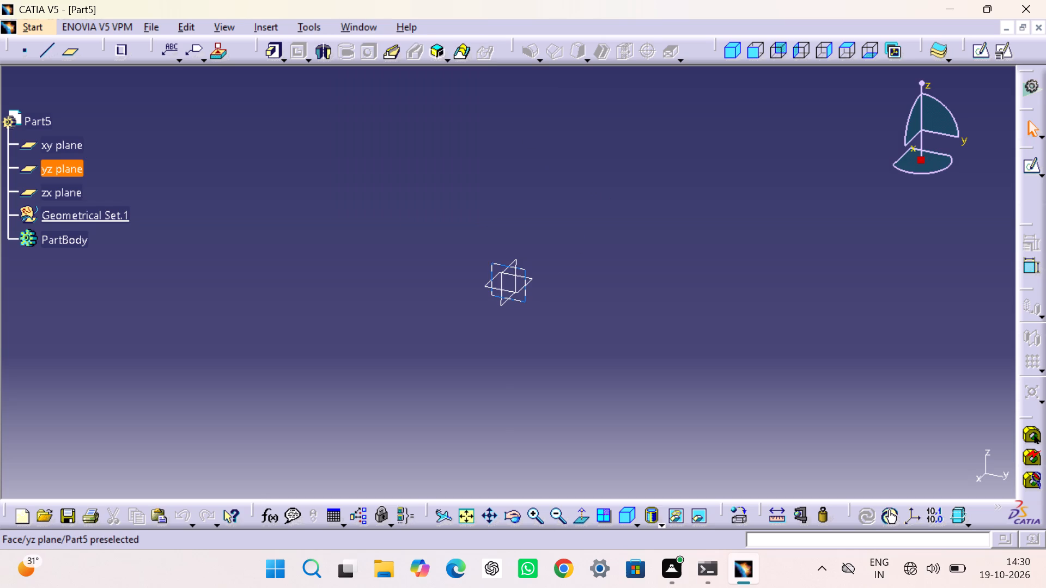
# Start a sketch on the yz plane.
pyautogui.click(489, 265)
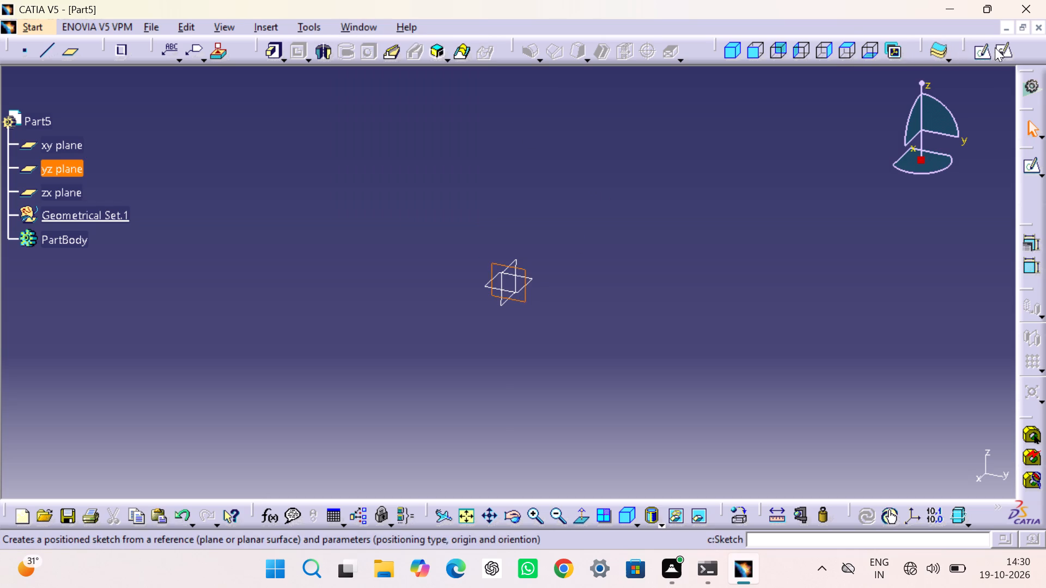
pyautogui.click(976, 50)
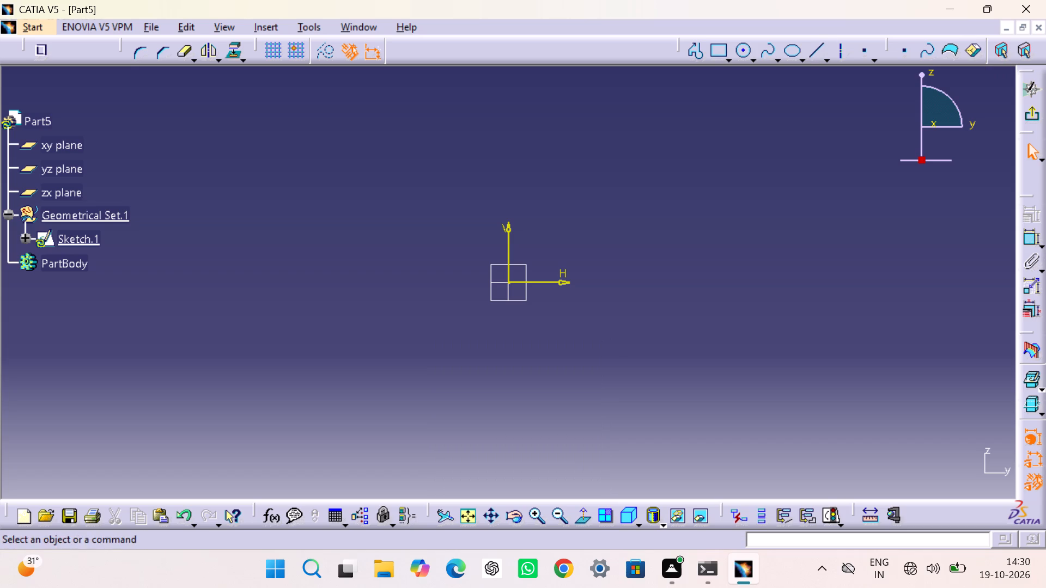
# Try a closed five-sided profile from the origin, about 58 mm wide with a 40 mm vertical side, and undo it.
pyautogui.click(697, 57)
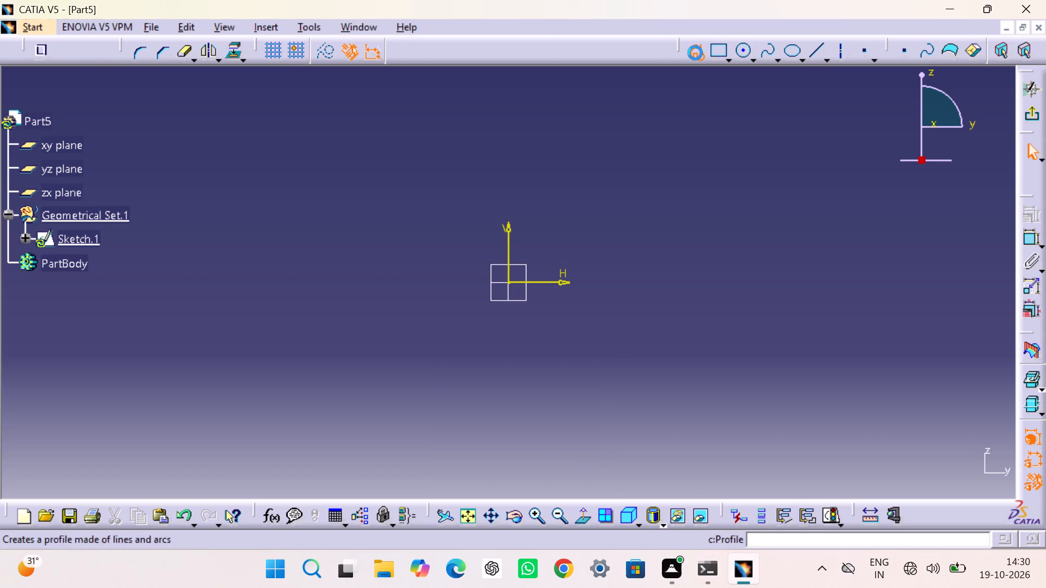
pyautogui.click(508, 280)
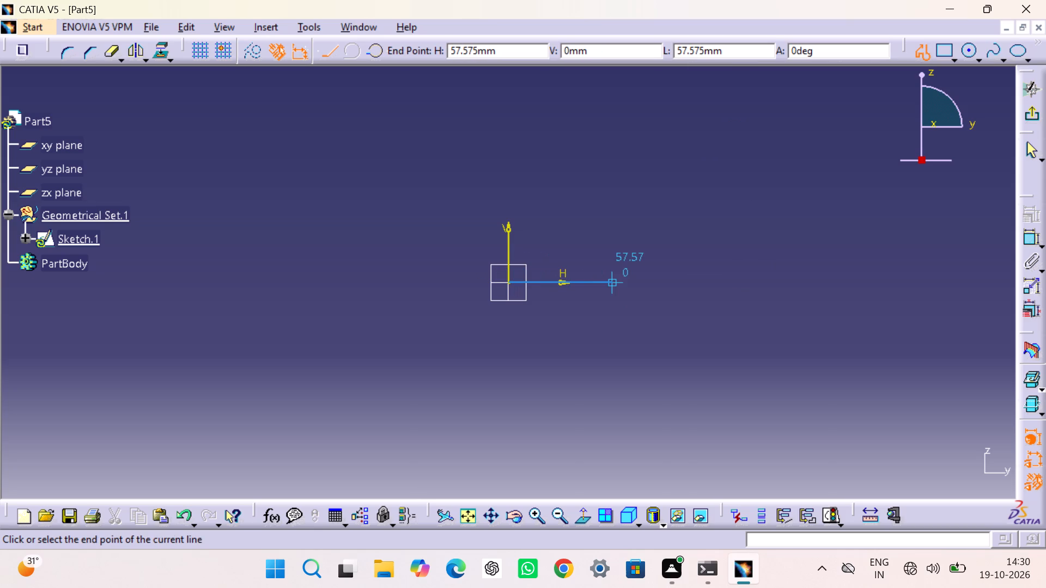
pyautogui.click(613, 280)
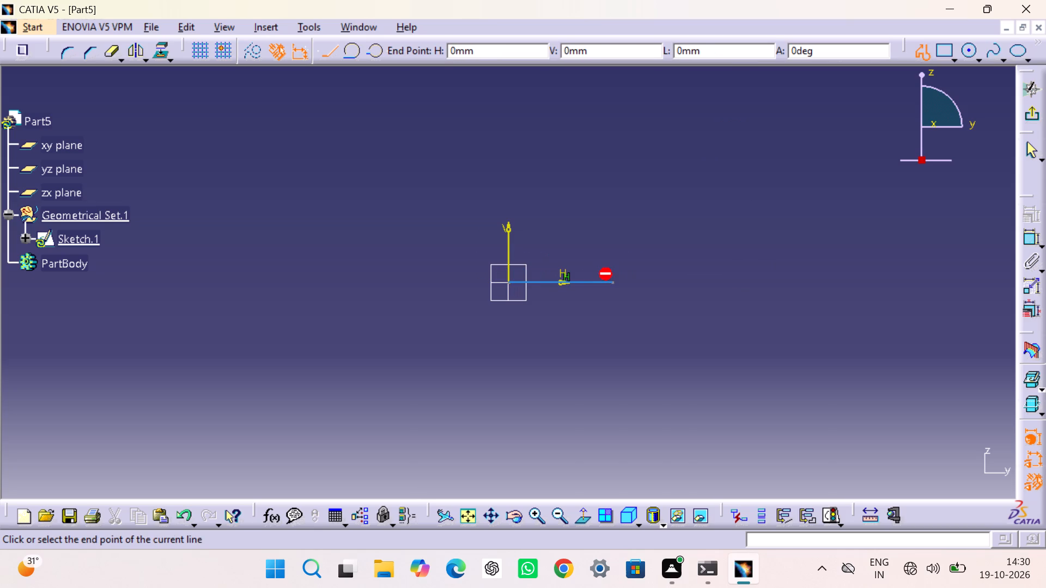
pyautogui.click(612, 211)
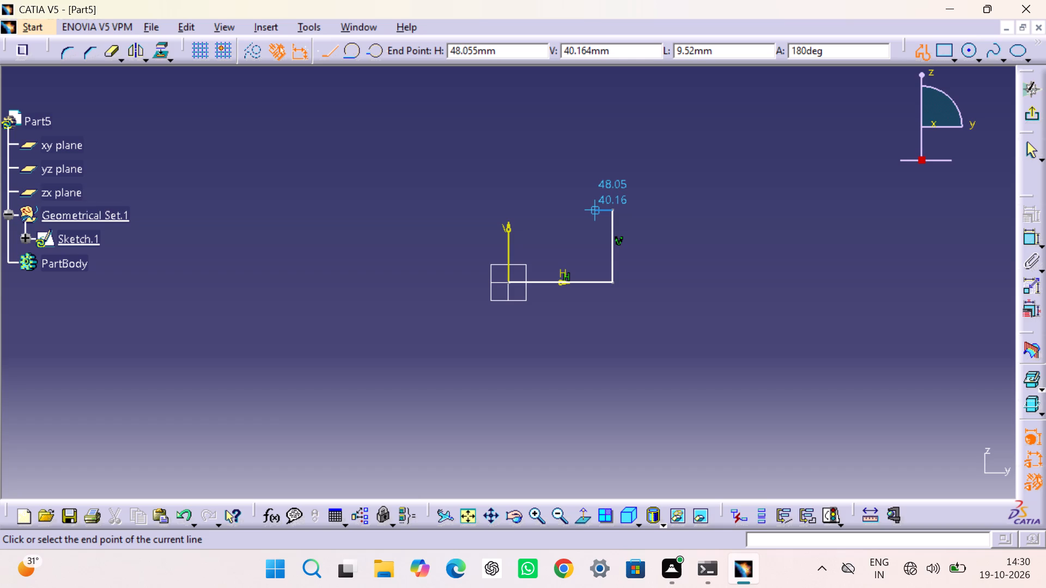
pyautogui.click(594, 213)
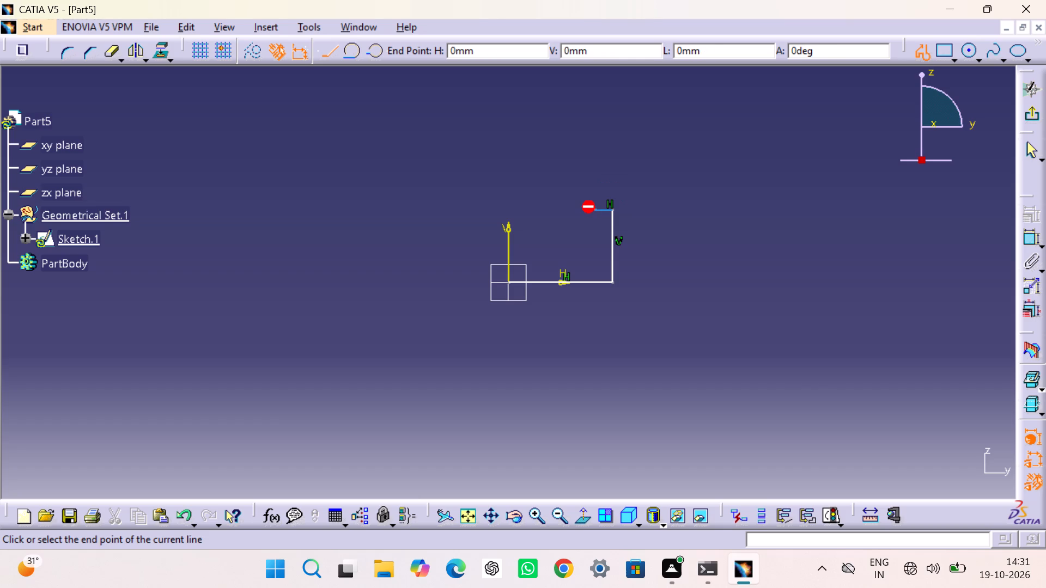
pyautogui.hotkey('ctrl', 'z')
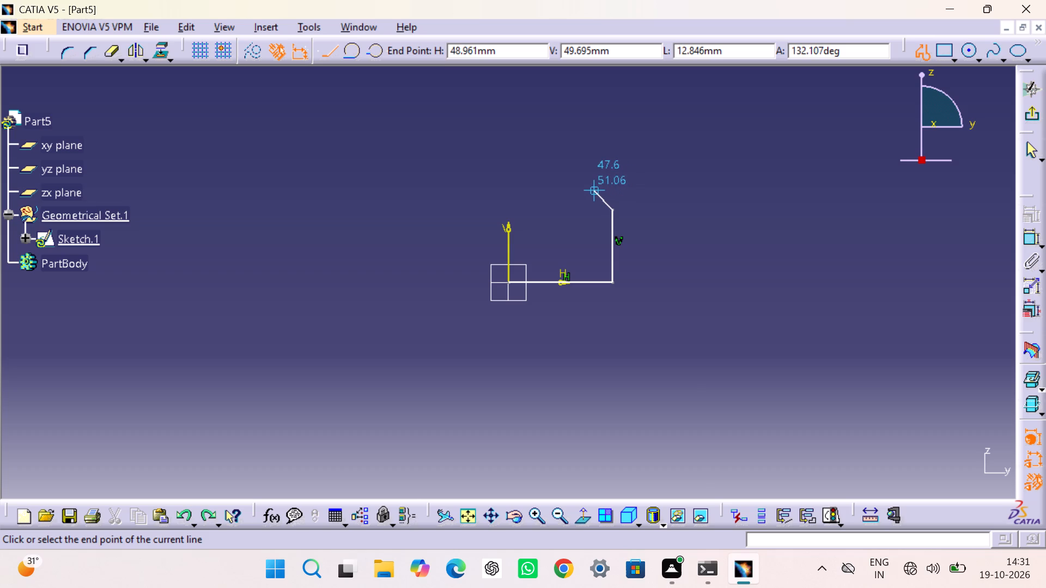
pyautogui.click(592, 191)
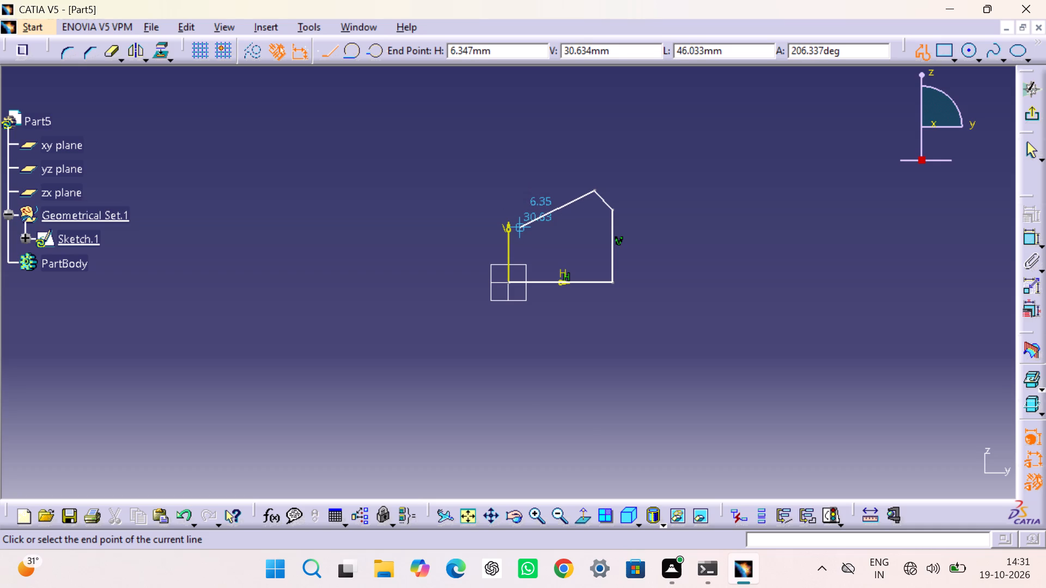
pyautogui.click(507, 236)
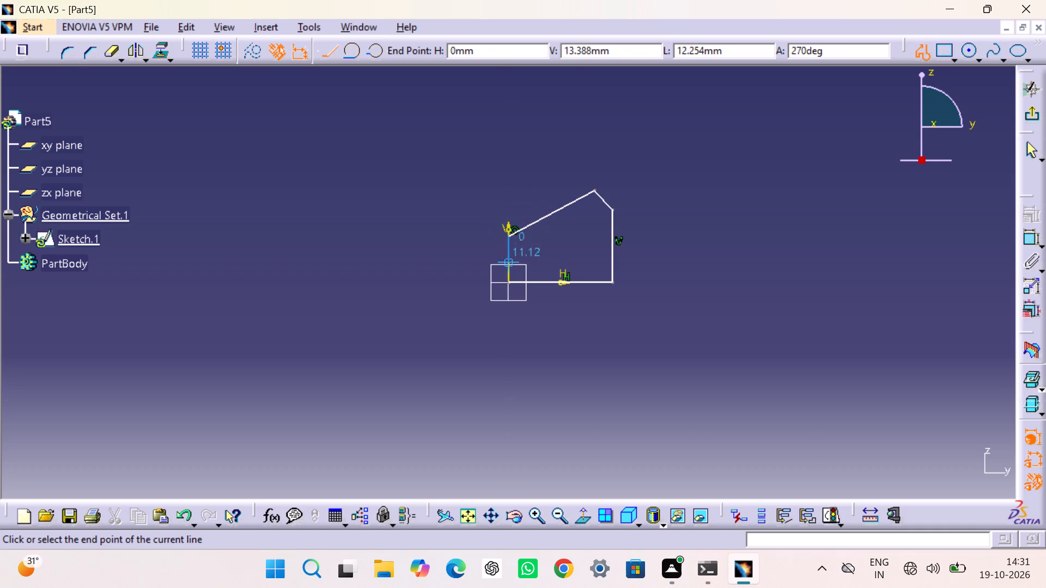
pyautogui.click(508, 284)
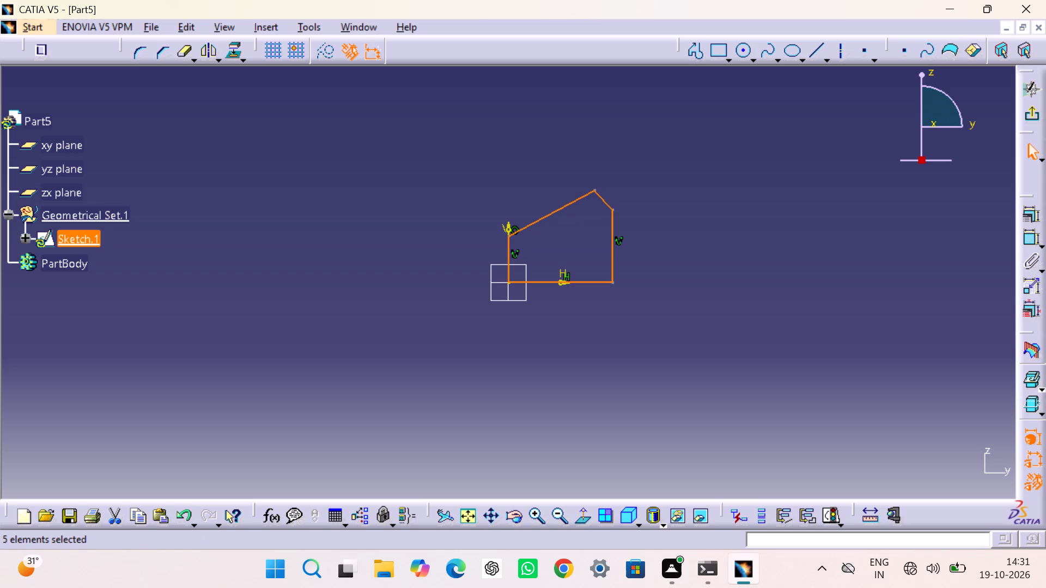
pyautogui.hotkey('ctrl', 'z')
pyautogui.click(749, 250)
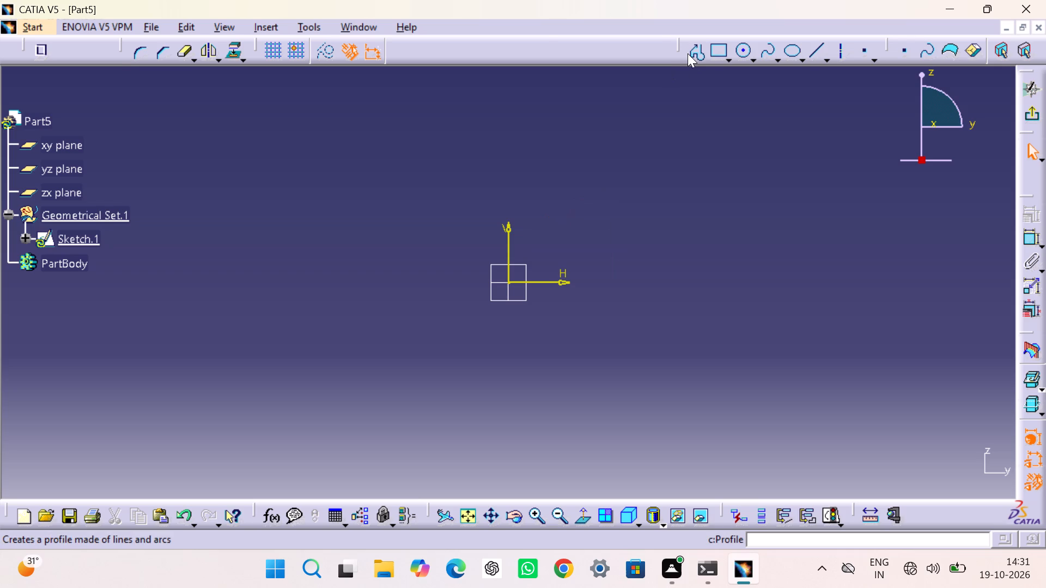
# Sketch a closed profile from the origin: horizontal base, about 57 mm outer side, 22 mm flat top, slope and 23 mm side on the V axis.
pyautogui.click(689, 53)
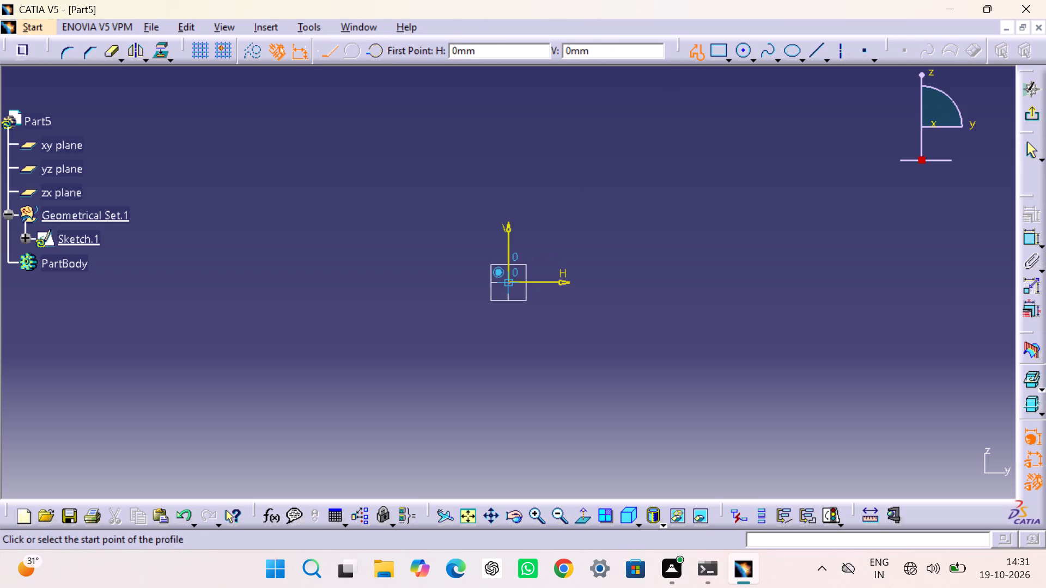
pyautogui.click(508, 282)
pyautogui.click(638, 280)
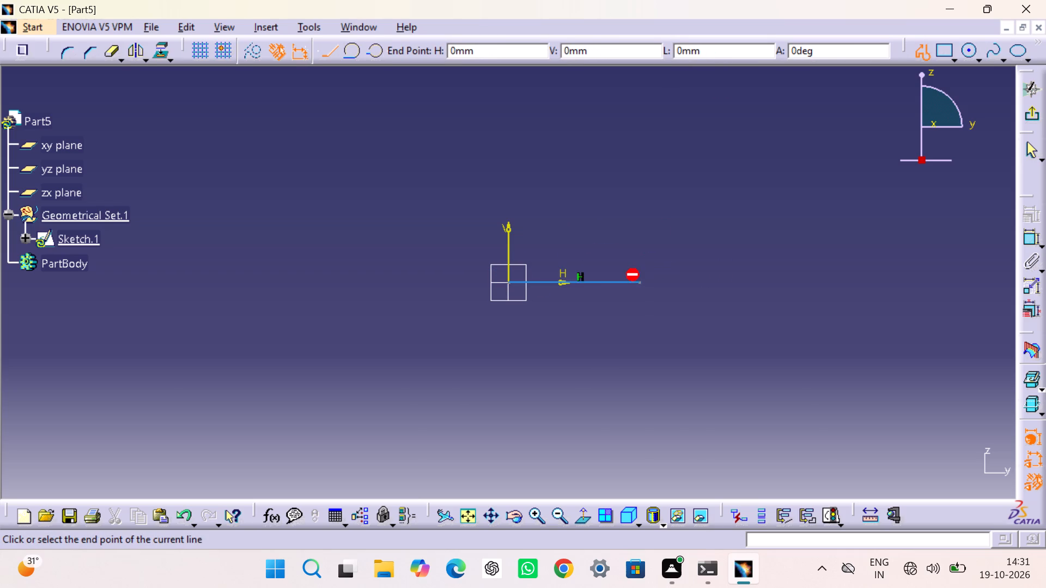
pyautogui.click(638, 179)
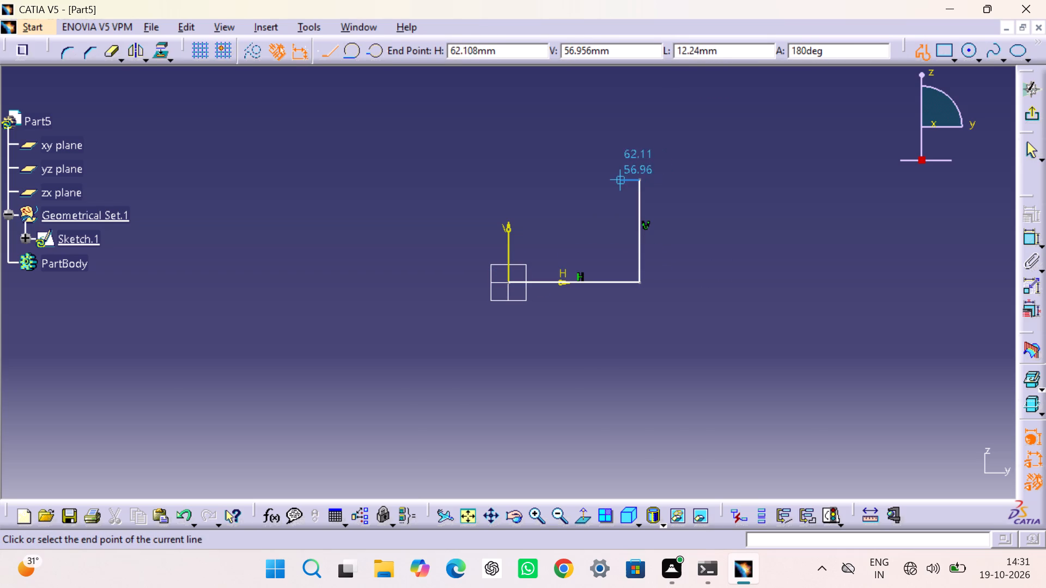
pyautogui.click(598, 180)
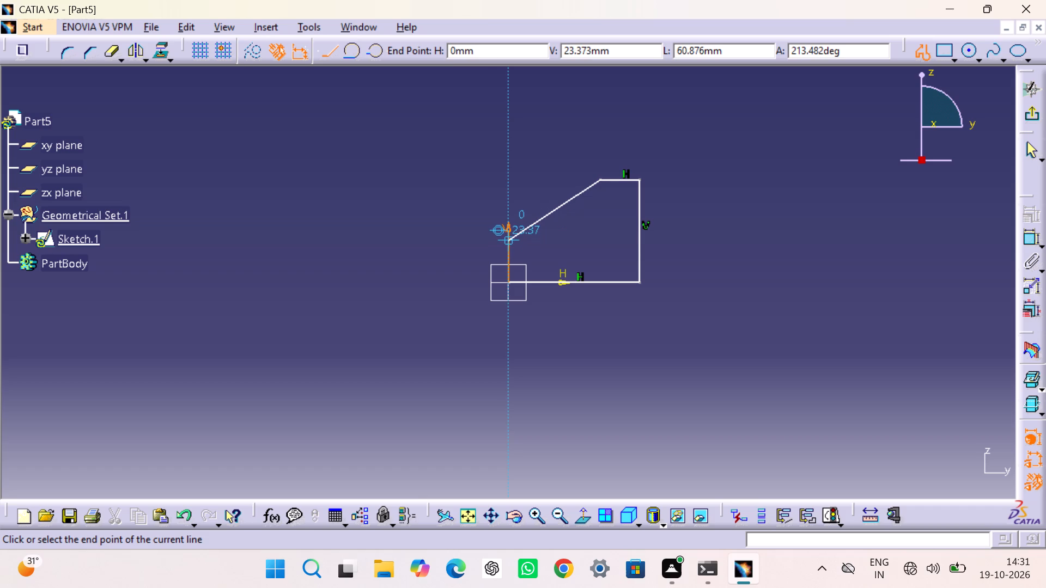
pyautogui.click(508, 240)
pyautogui.click(507, 283)
pyautogui.rightClick(416, 226)
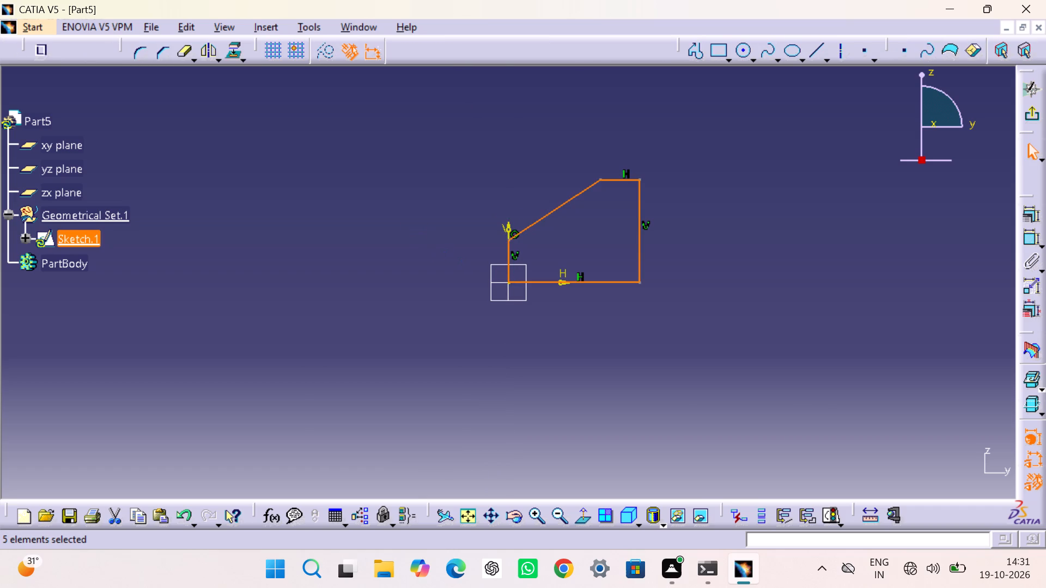
pyautogui.click(861, 238)
# Dimension the profile's short horizontal top edge and set its length to 15 mm.
pyautogui.click(1026, 238)
pyautogui.click(1023, 235)
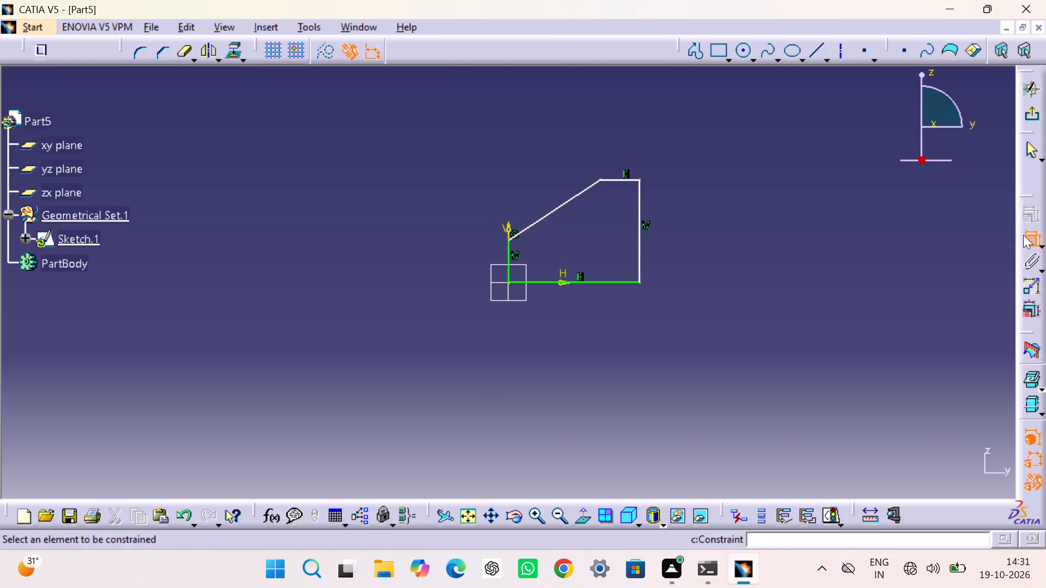
pyautogui.doubleClick(1025, 235)
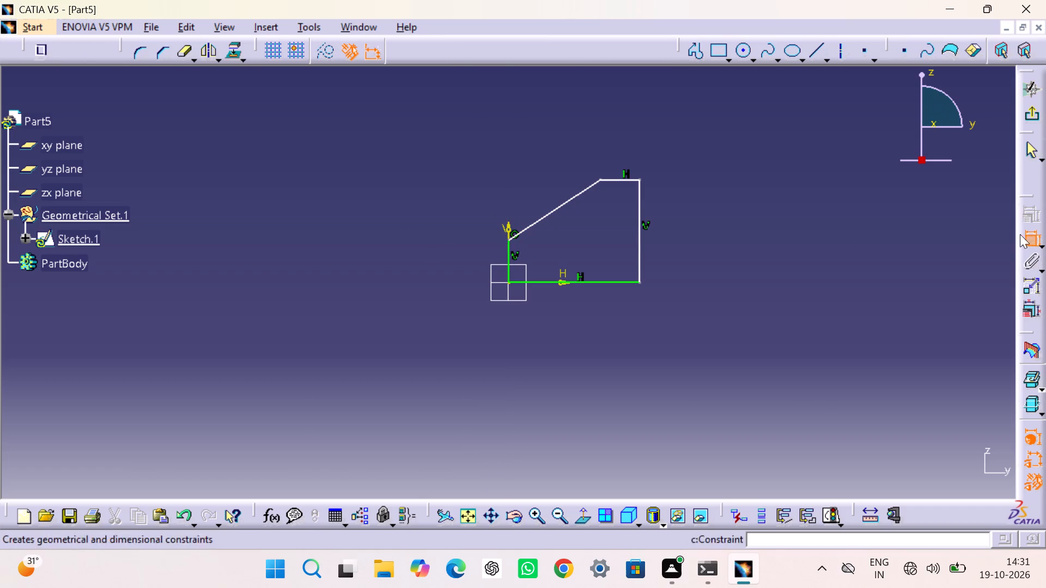
pyautogui.click(607, 181)
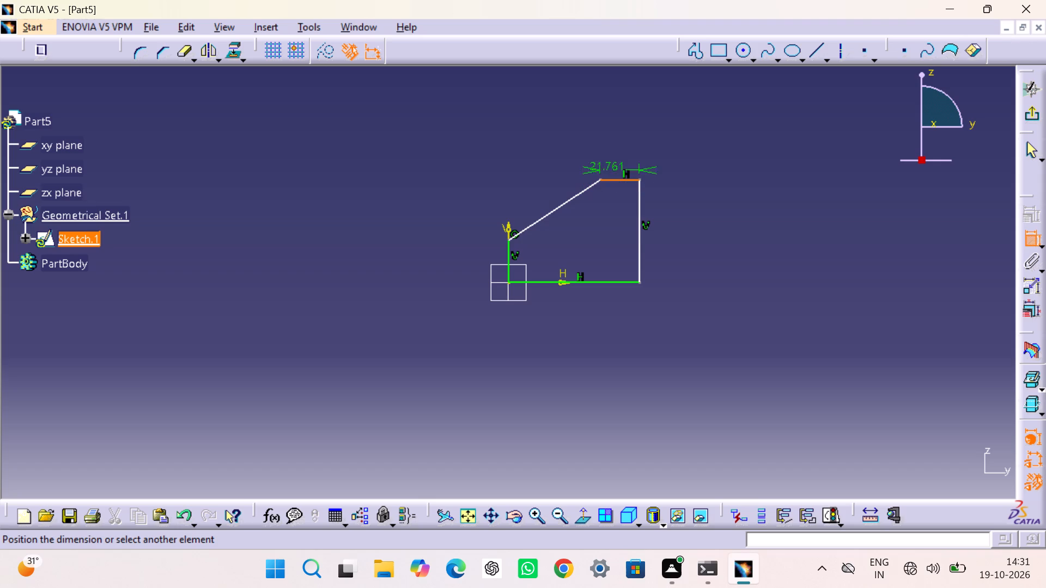
pyautogui.click(615, 150)
pyautogui.doubleClick(618, 146)
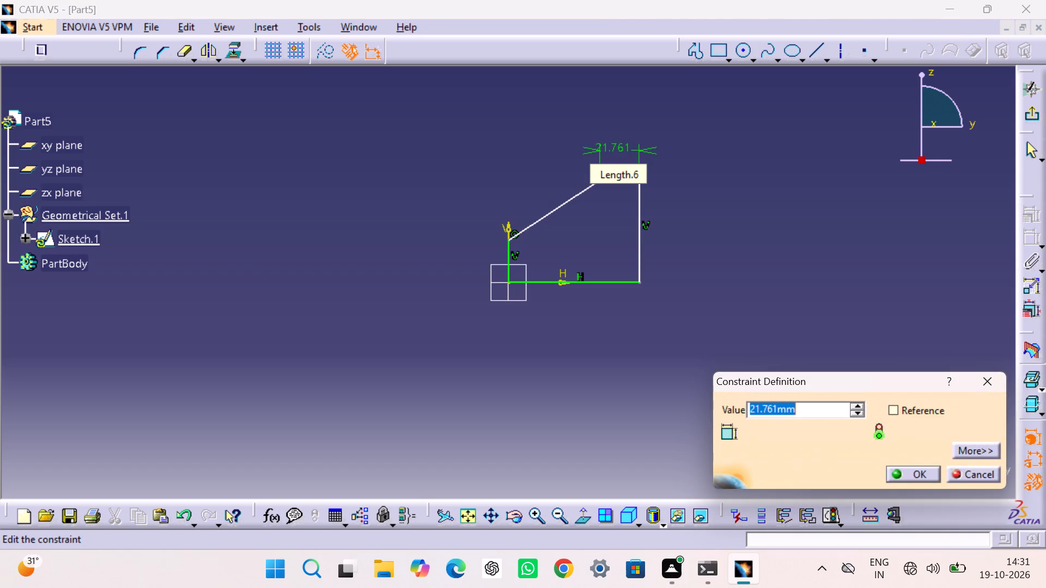
pyautogui.write('15')
pyautogui.press('Return')
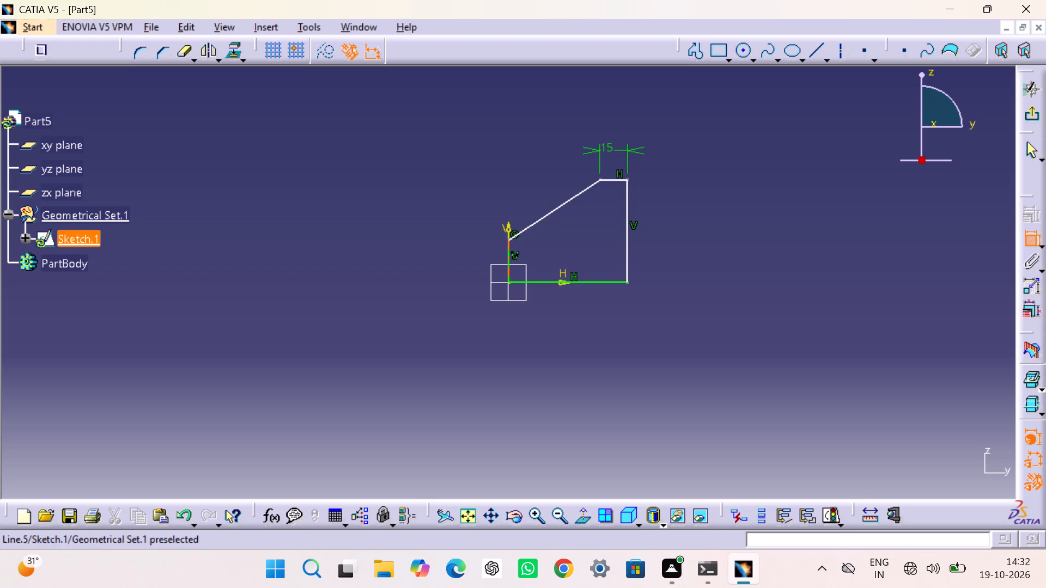
# Dimension the short vertical edge on the V axis and set it to 30 mm.
pyautogui.moveTo(511, 254); pyautogui.dragTo(504, 254)
pyautogui.click(450, 261)
pyautogui.doubleClick(452, 257)
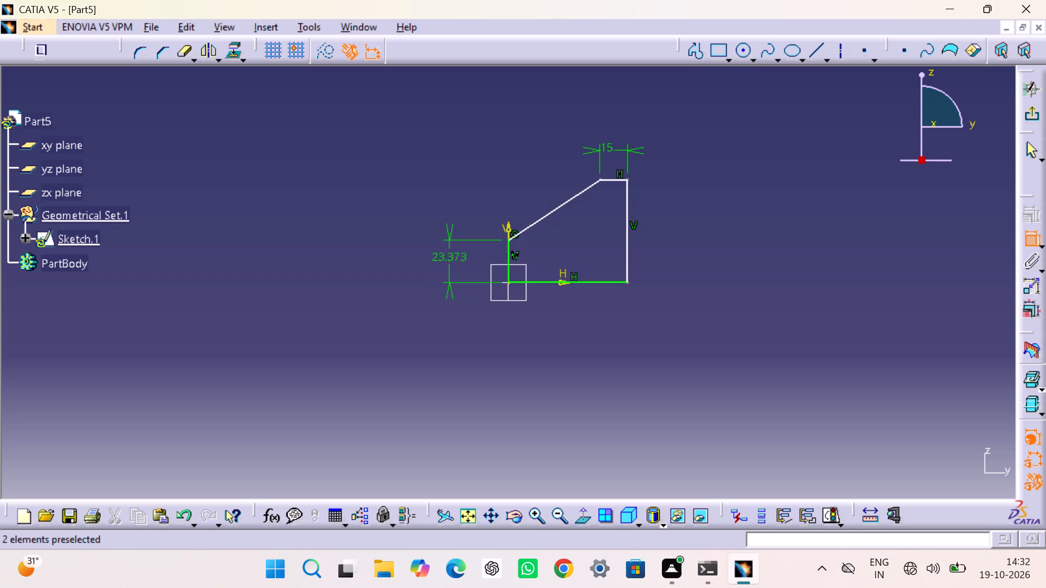
pyautogui.write('30')
pyautogui.press('Return')
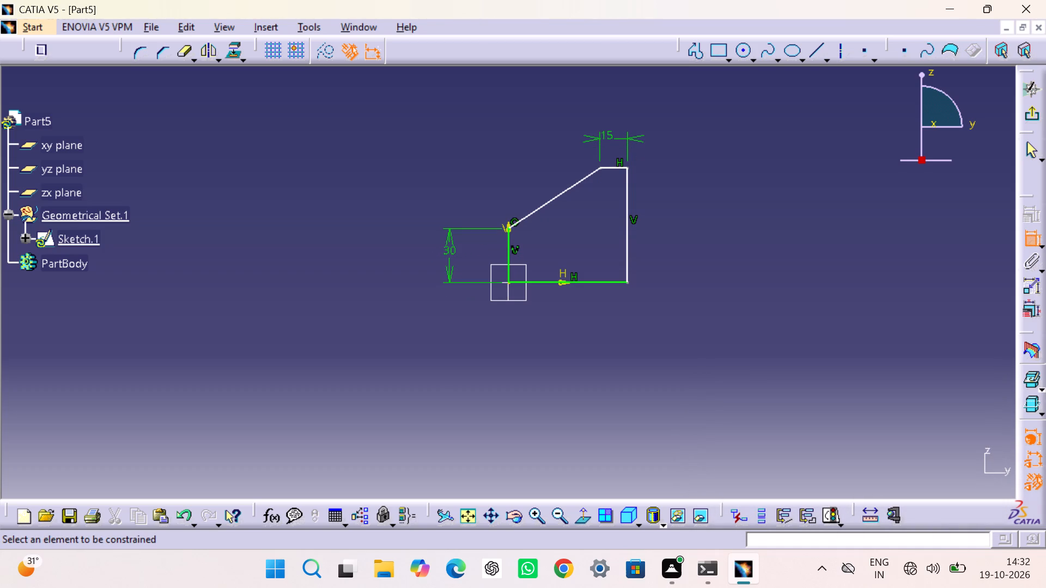
# Dimension the tall vertical edge opposite the V axis and set its height to 50 mm.
pyautogui.click(628, 226)
pyautogui.click(648, 231)
pyautogui.doubleClick(648, 225)
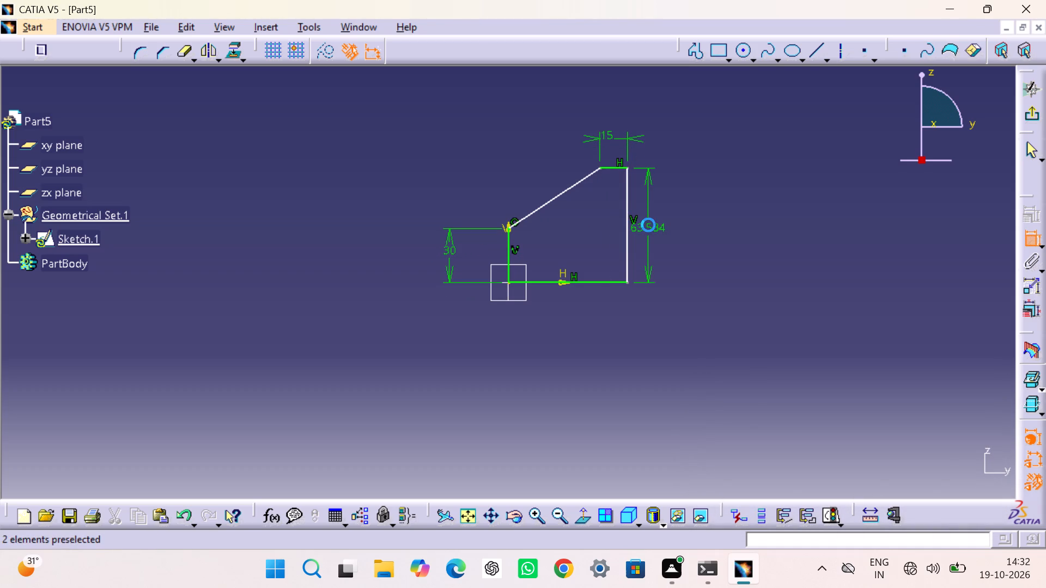
pyautogui.write('50')
pyautogui.press('Return')
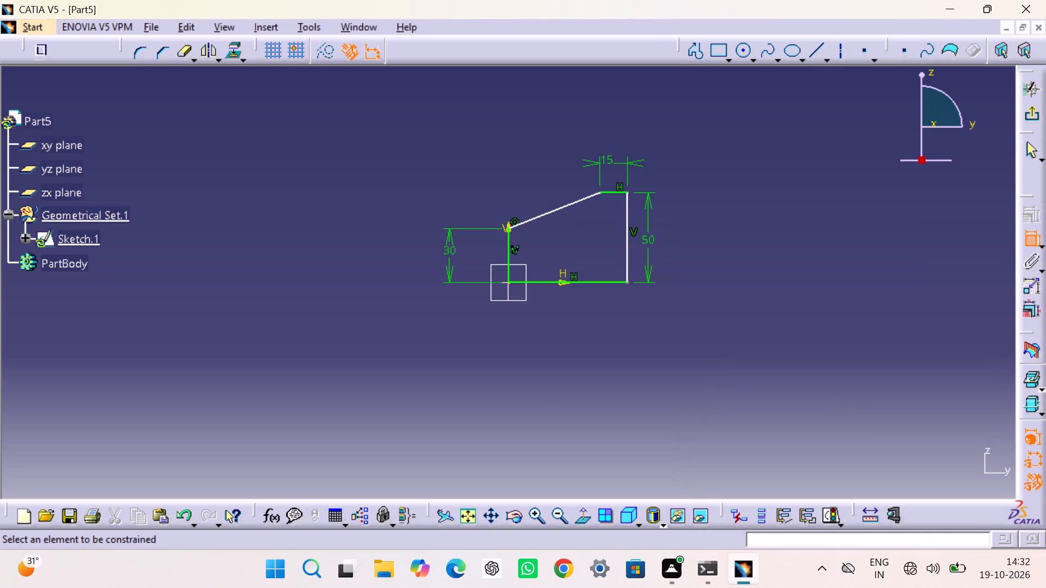
# Dimension the profile's horizontal base edge at 60 mm and exit the sketch.
pyautogui.click(610, 285)
pyautogui.click(597, 311)
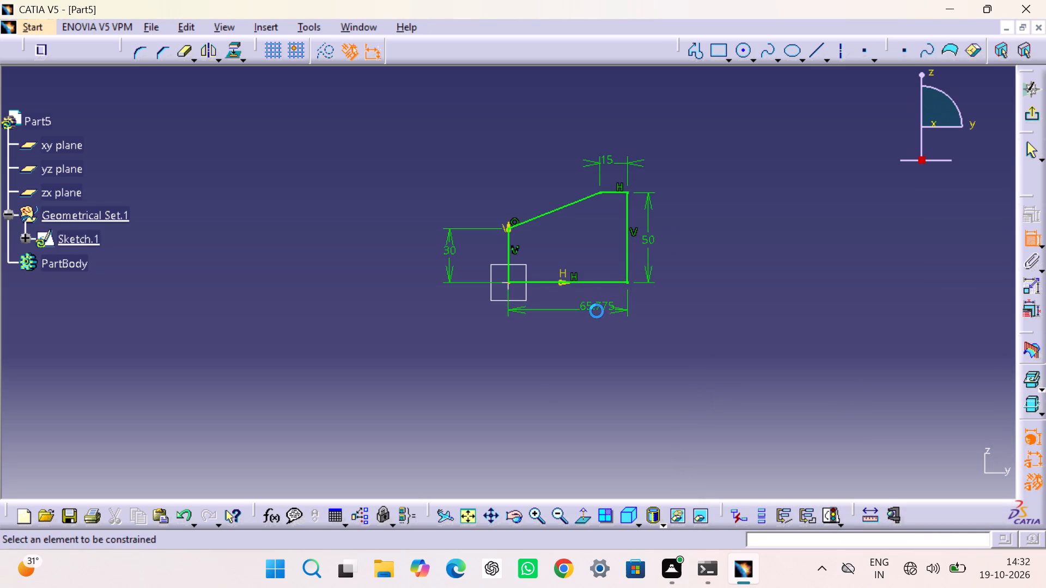
pyautogui.doubleClick(597, 307)
pyautogui.write('60')
pyautogui.press('Return')
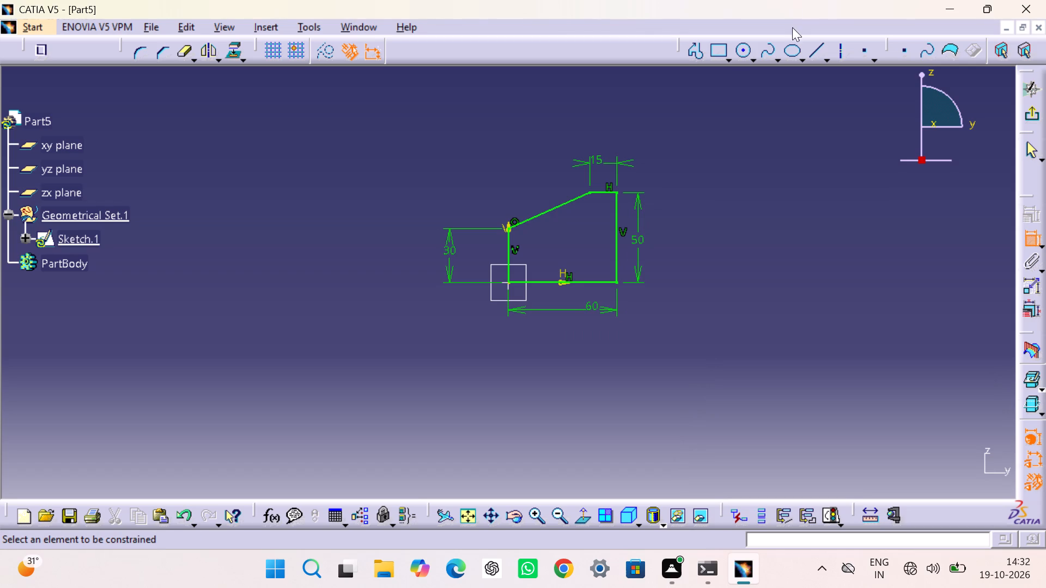
pyautogui.click(1027, 117)
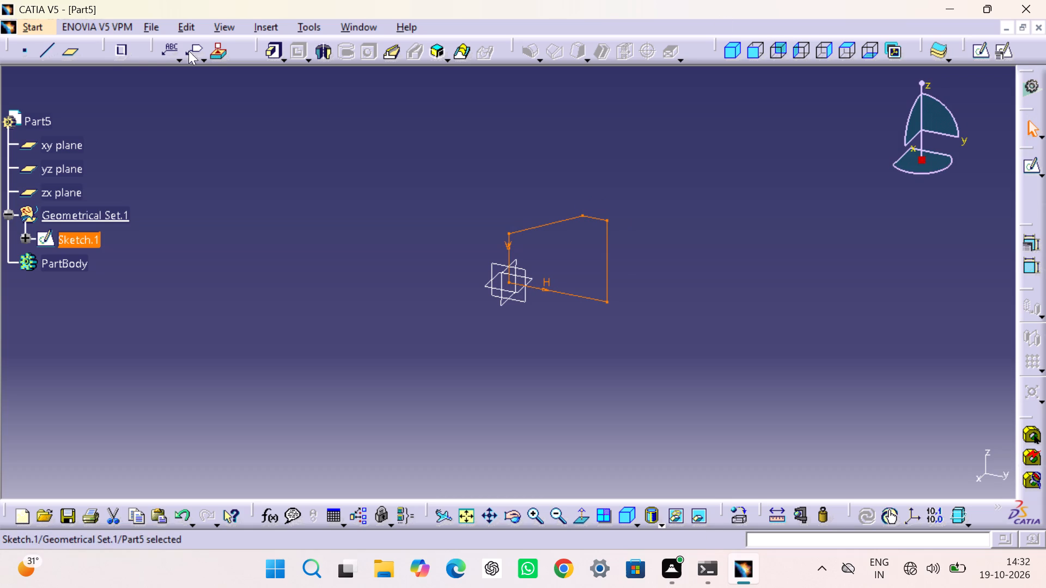
# Pad the sketched profile with a length of 21 mm and mirrored extent.
pyautogui.click(272, 53)
pyautogui.click(636, 313)
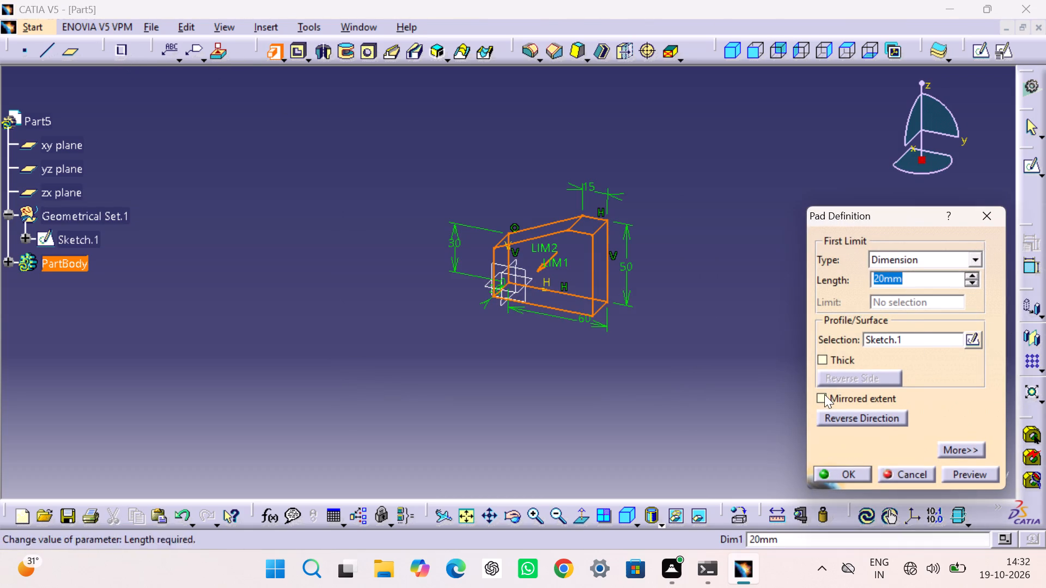
pyautogui.moveTo(824, 394); pyautogui.dragTo(819, 391)
pyautogui.doubleClick(914, 275)
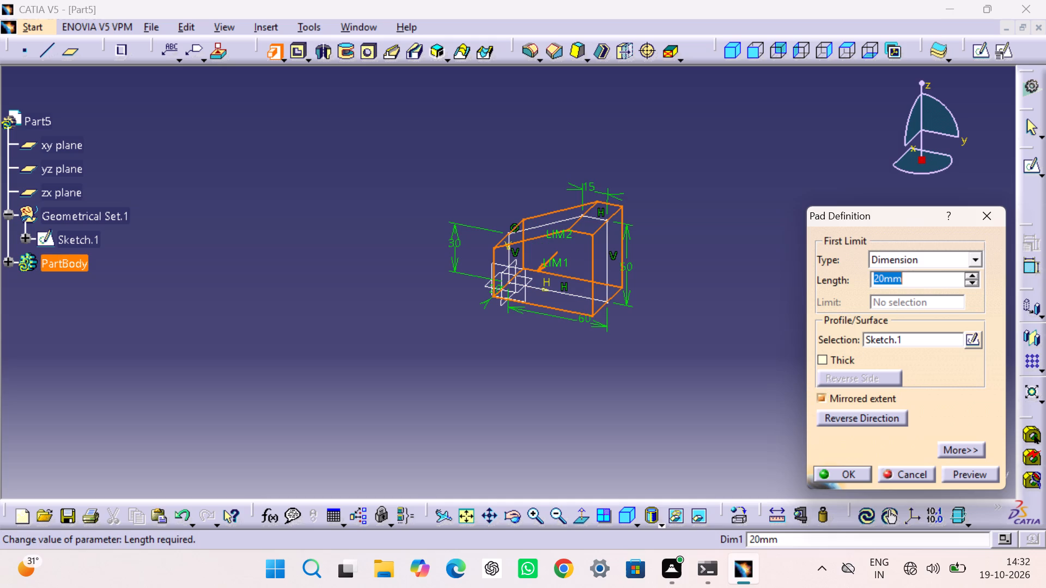
pyautogui.write('21')
pyautogui.press('Return')
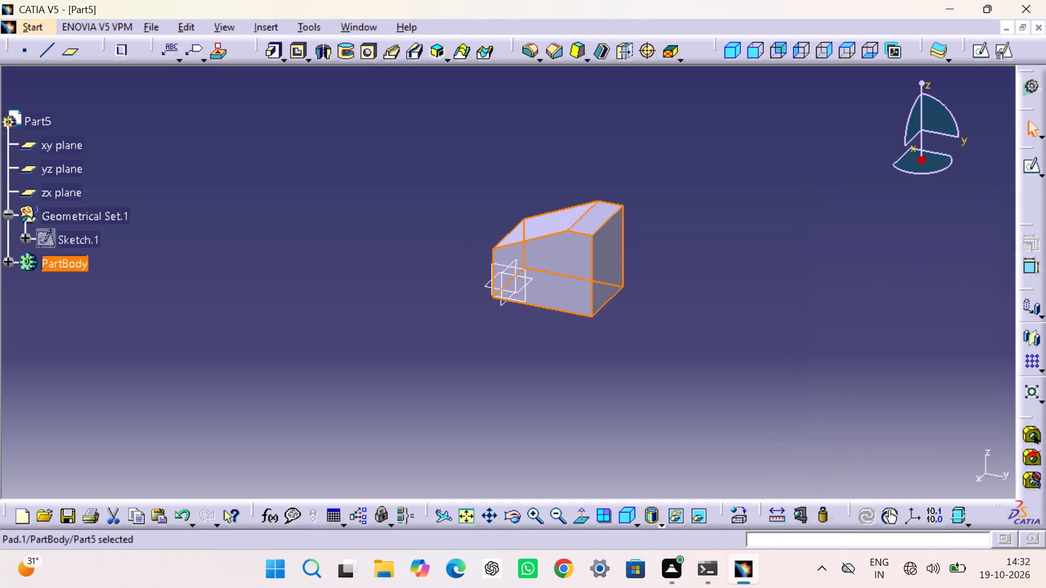
pyautogui.click(856, 291)
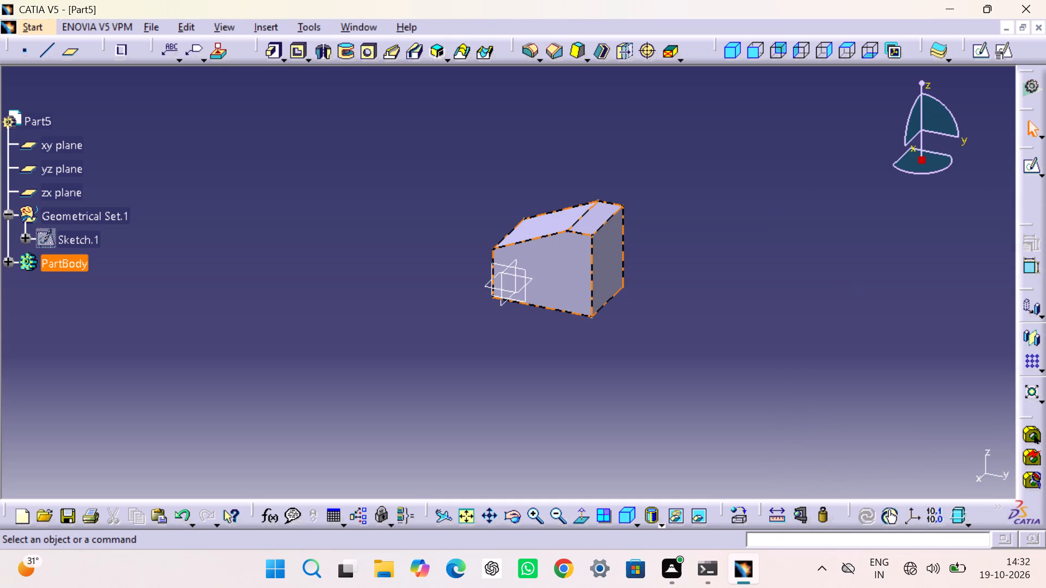
# Open the pad's definition from the tree to review its settings, and close it keeping them as they are.
pyautogui.doubleClick(80, 259)
pyautogui.doubleClick(83, 280)
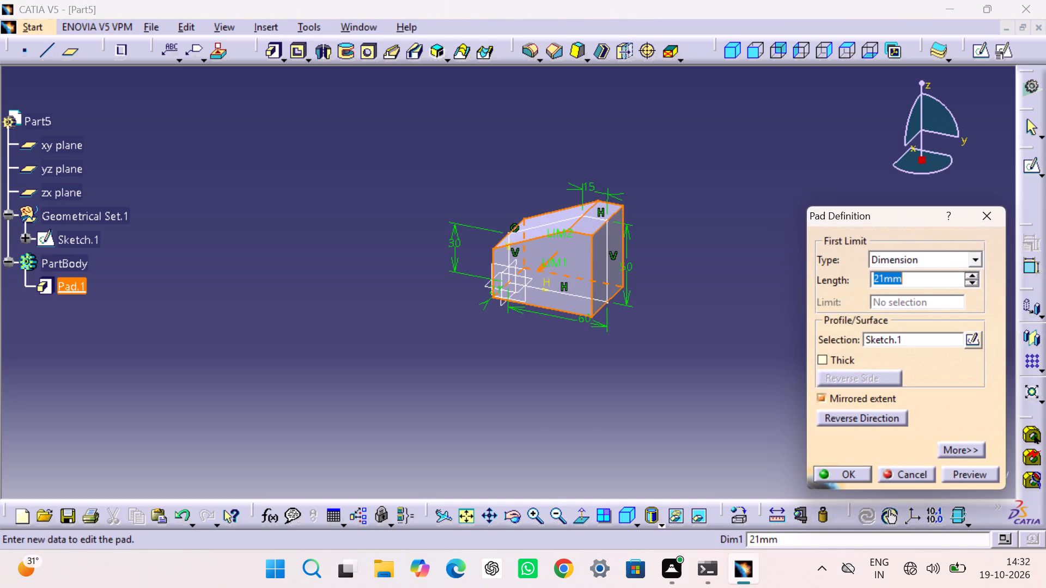
pyautogui.click(864, 464)
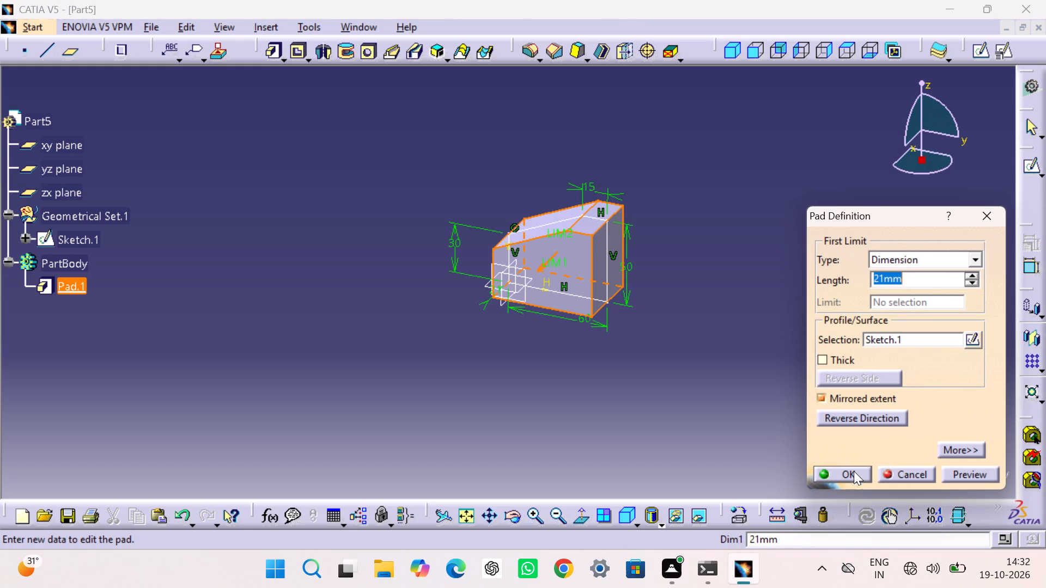
pyautogui.click(854, 471)
pyautogui.click(785, 396)
# Apply the metal material Eroded metal 2 to the PartBody.
pyautogui.moveTo(737, 316); pyautogui.dragTo(724, 316, button='middle')
pyautogui.moveTo(725, 316); pyautogui.dragTo(724, 316, button='right')
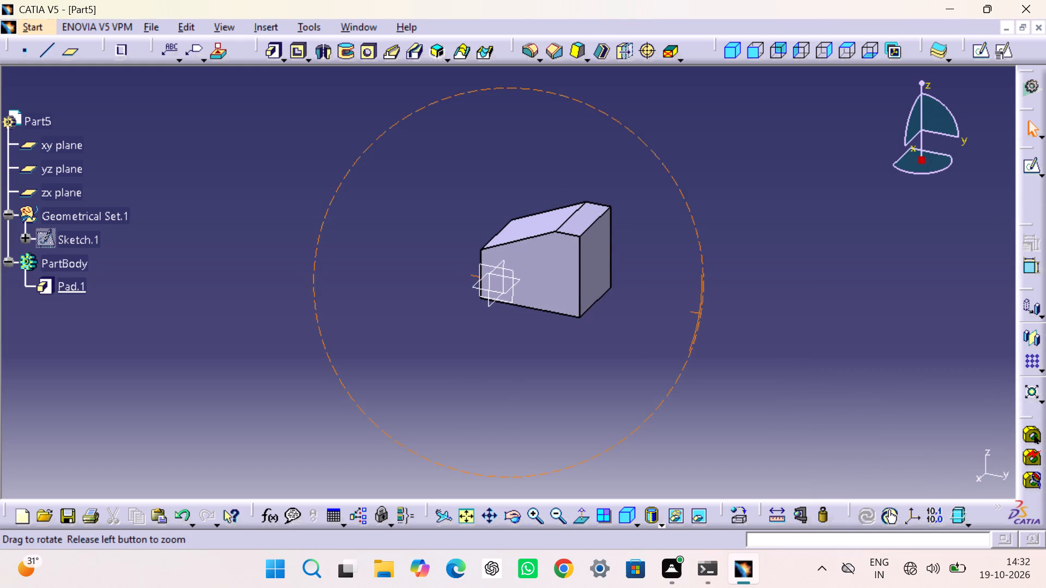
pyautogui.moveTo(724, 316); pyautogui.dragTo(622, 330, button='right')
pyautogui.moveTo(724, 316); pyautogui.dragTo(622, 330, button='middle')
pyautogui.click(539, 273)
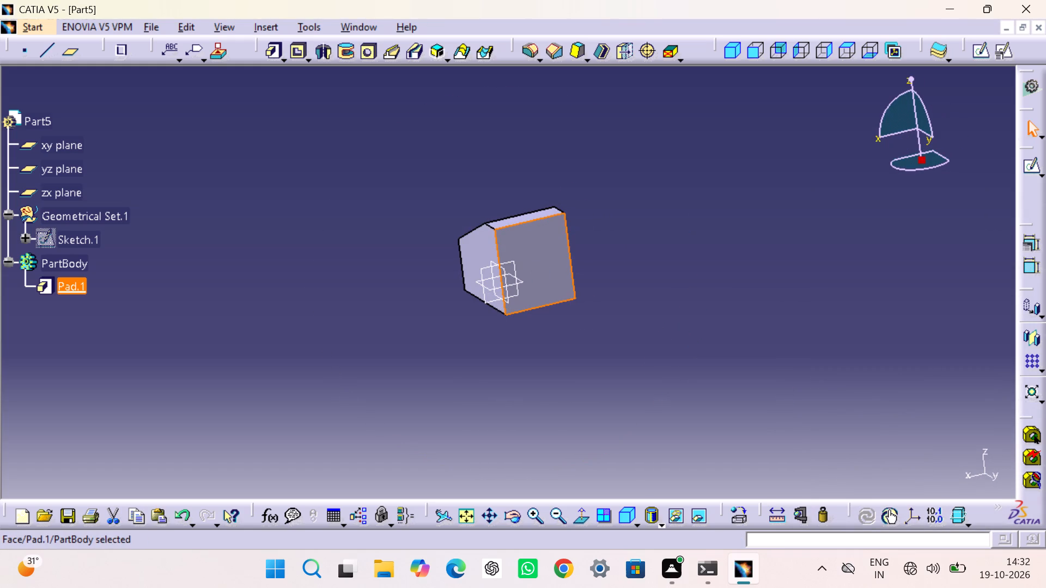
pyautogui.click(777, 317)
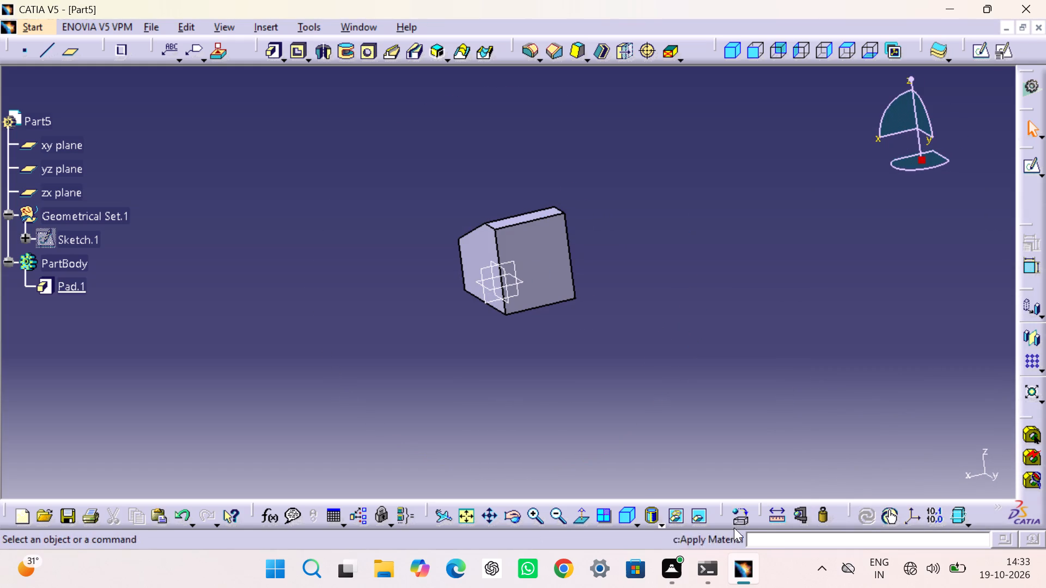
pyautogui.click(744, 515)
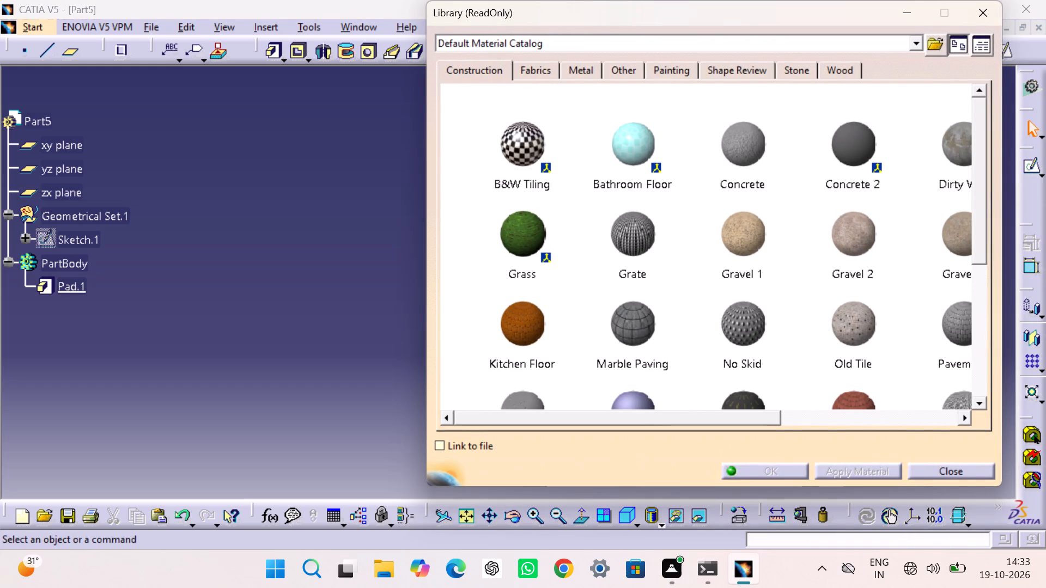
pyautogui.click(580, 69)
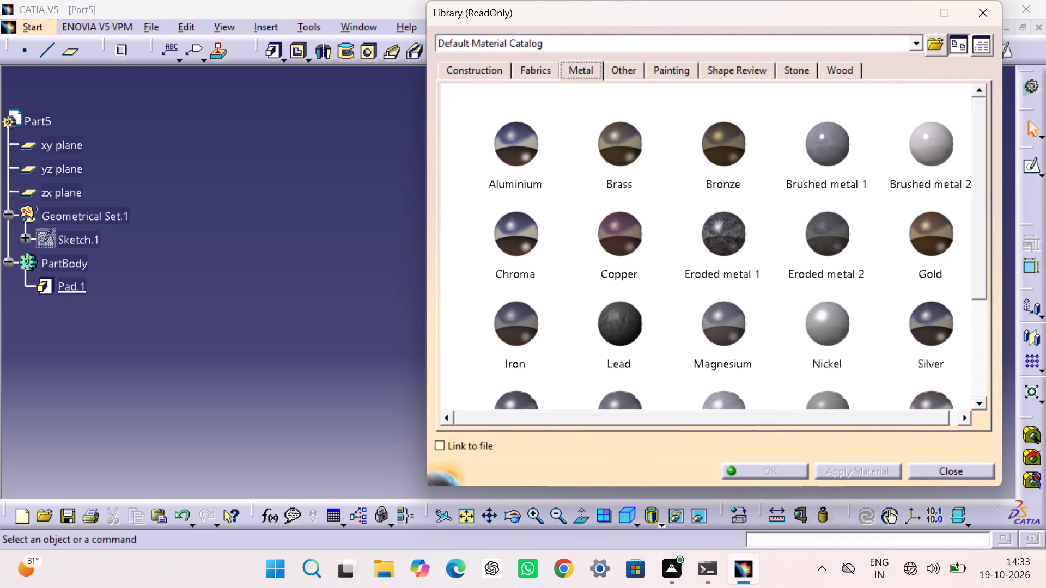
pyautogui.click(841, 240)
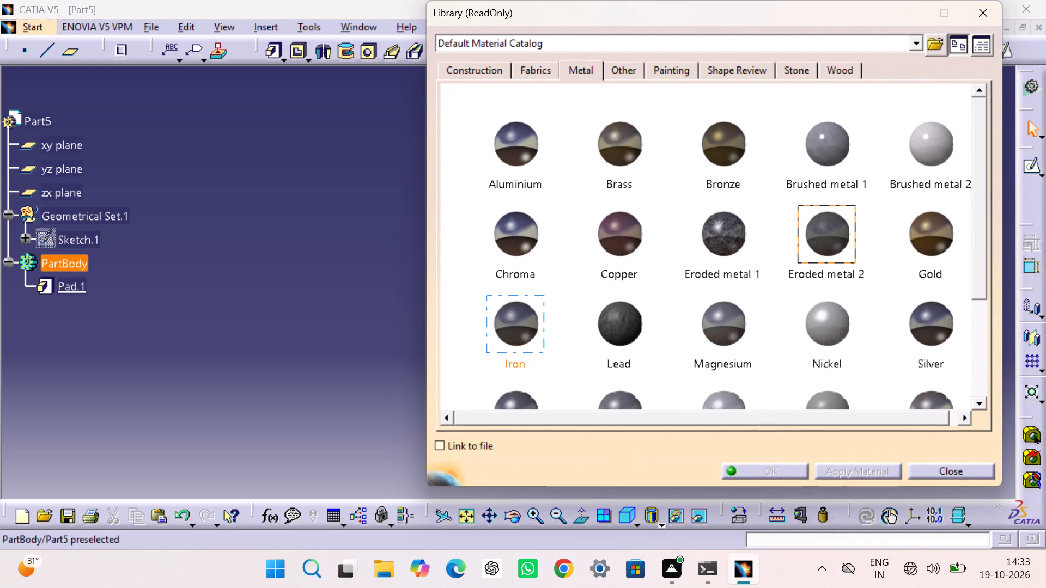
pyautogui.click(60, 268)
pyautogui.click(749, 473)
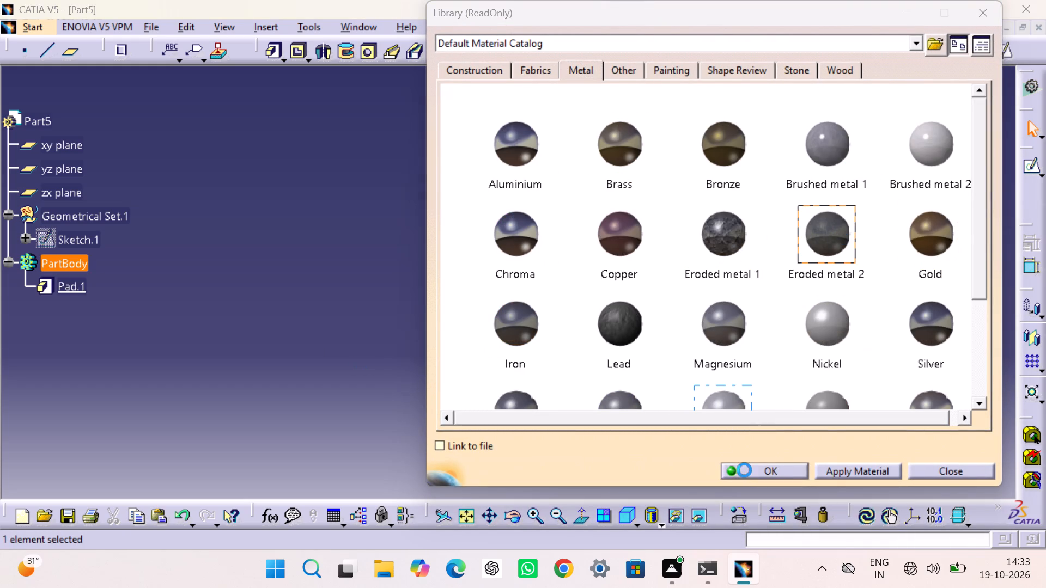
pyautogui.click(376, 379)
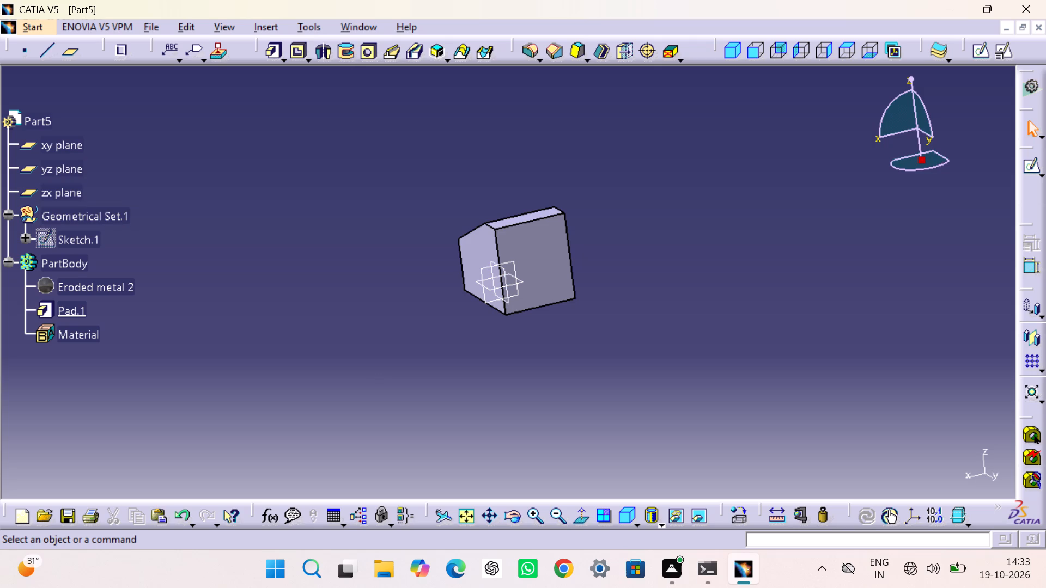
# Sketch a circle about 26 mm in diameter on the tall vertical end face, centred on the V axis about 26 mm up.
pyautogui.click(9, 262)
pyautogui.rightClick(41, 266)
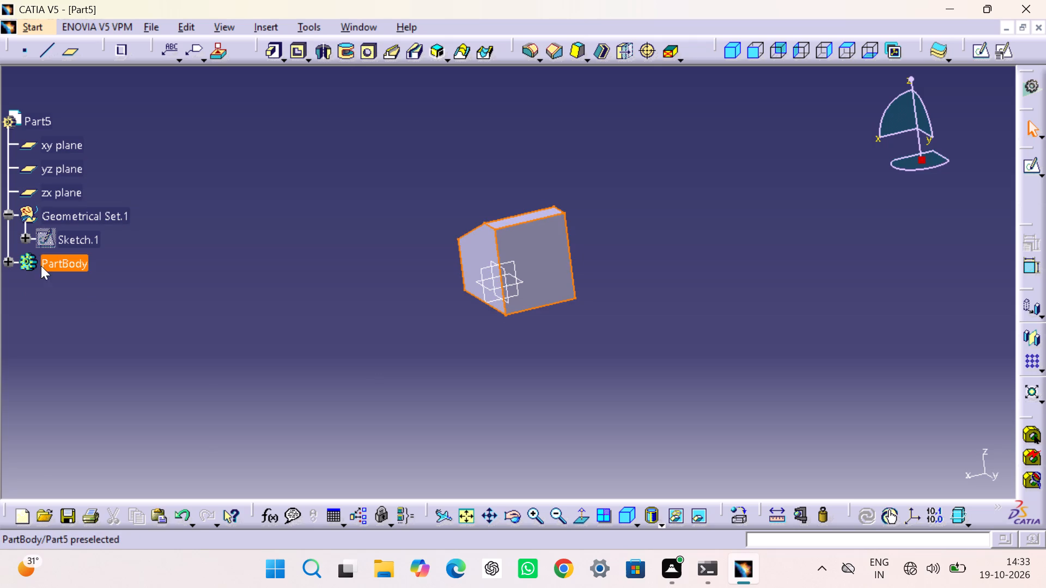
pyautogui.click(247, 283)
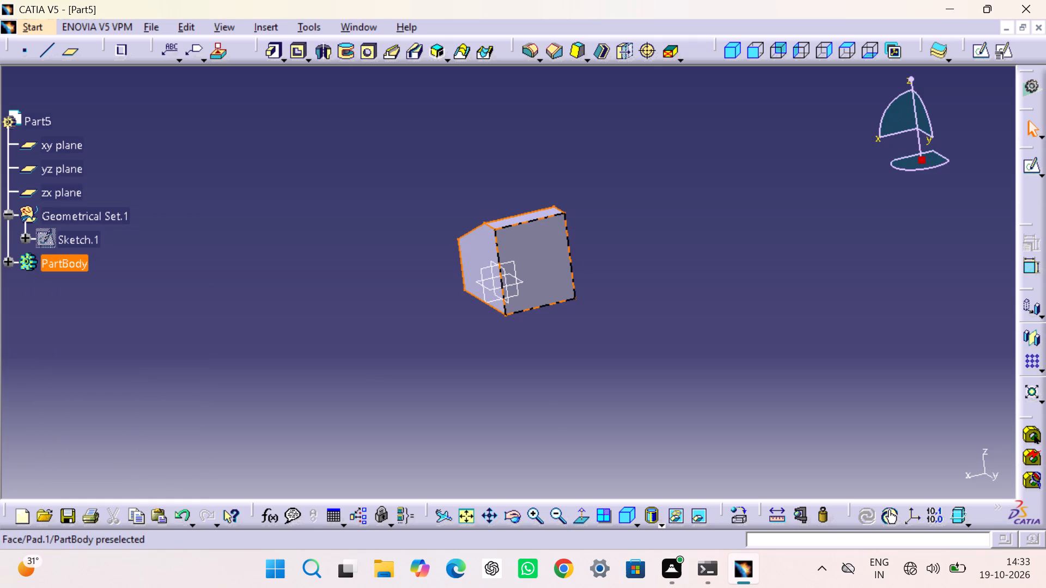
pyautogui.click(542, 253)
pyautogui.click(976, 57)
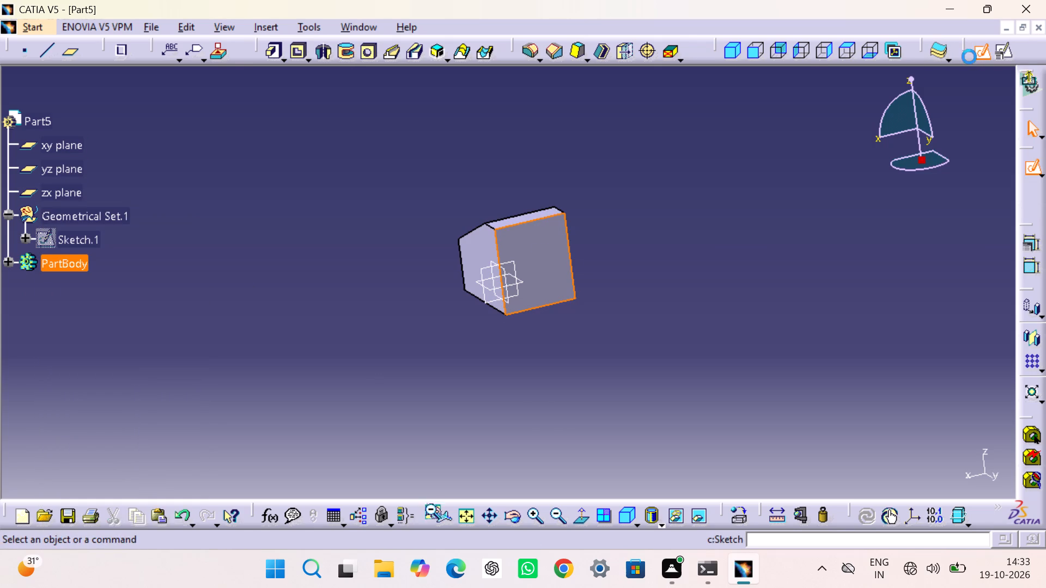
pyautogui.click(758, 213)
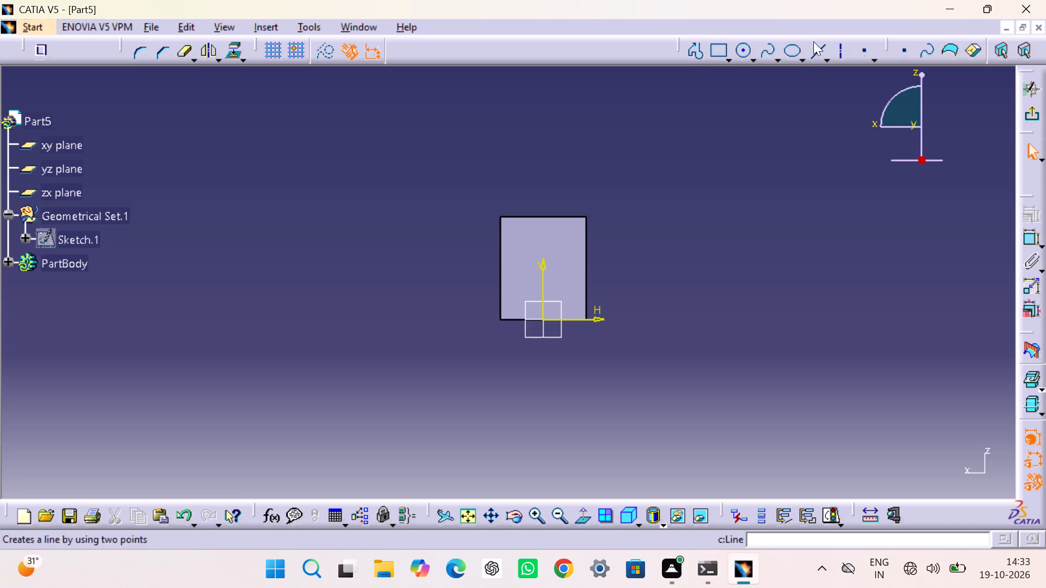
pyautogui.click(740, 53)
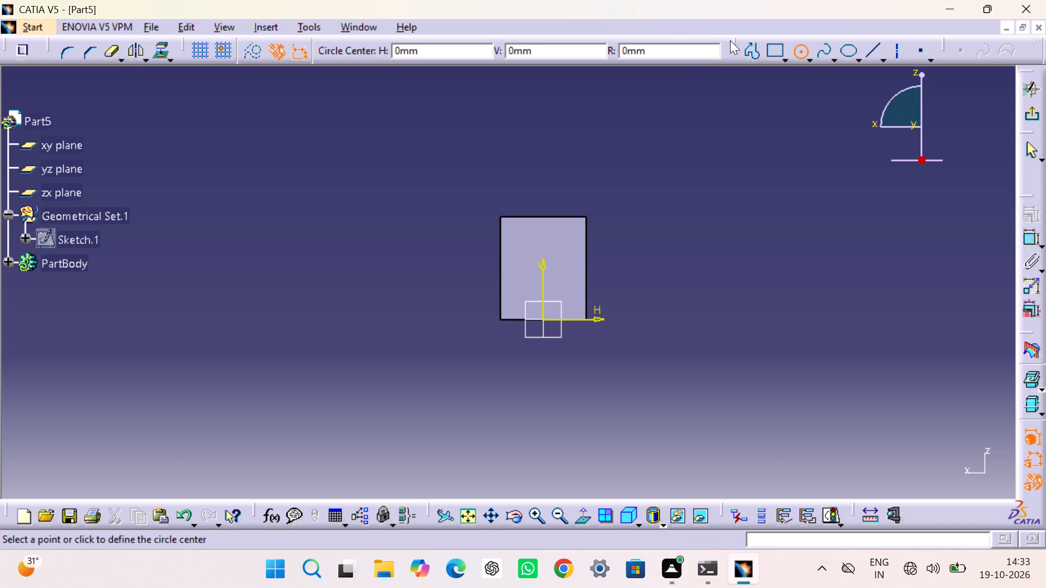
pyautogui.click(546, 267)
pyautogui.click(562, 288)
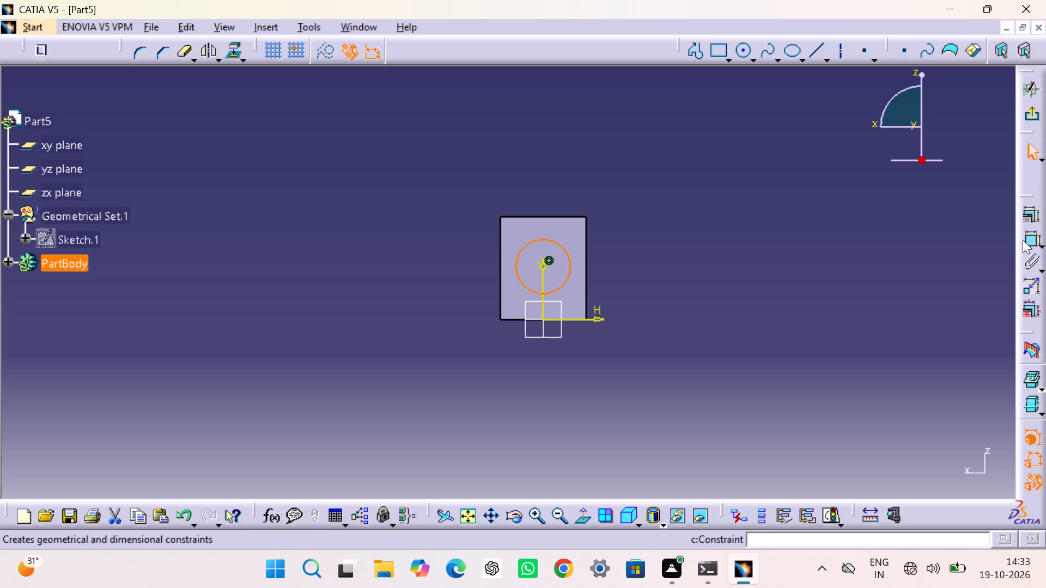
# Dimension the circle's diameter and set it to 18 mm.
pyautogui.doubleClick(1027, 238)
pyautogui.click(627, 251)
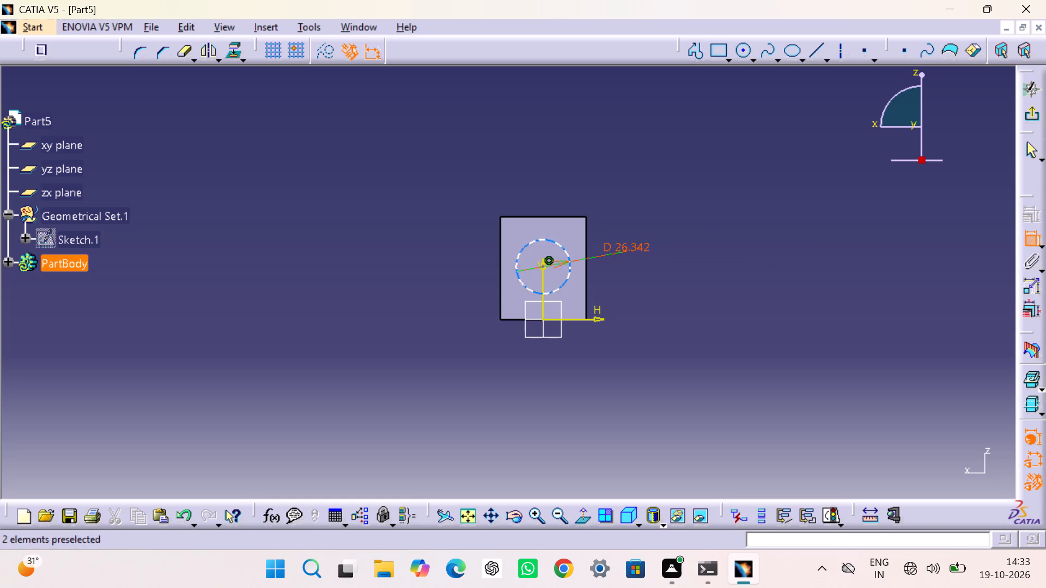
pyautogui.doubleClick(630, 247)
pyautogui.write('18')
pyautogui.press('Return')
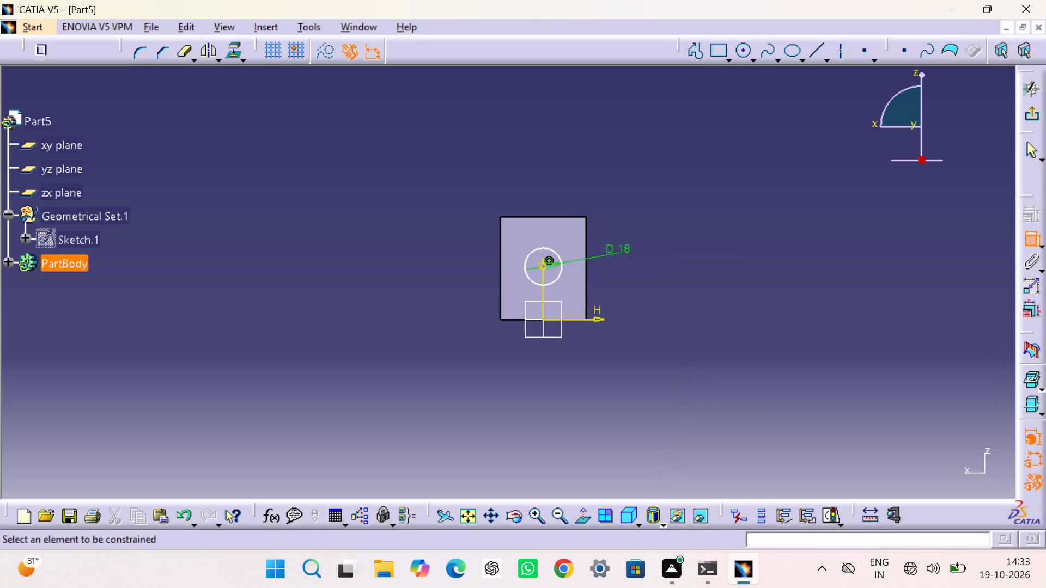
# Dimension the circle centre's height above the H axis, set it to 25 mm and exit the sketch.
pyautogui.click(588, 320)
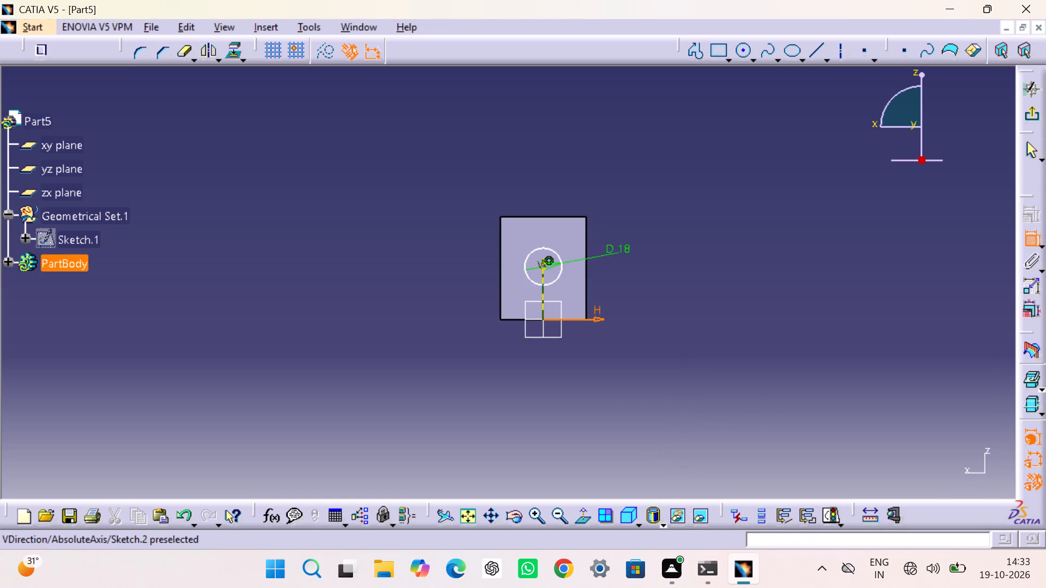
pyautogui.click(543, 266)
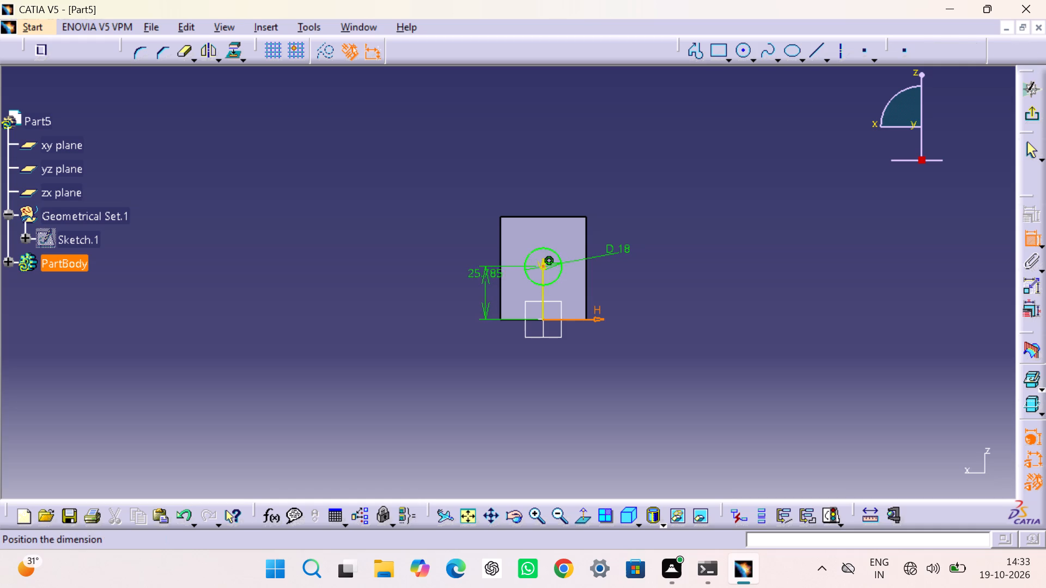
pyautogui.click(475, 277)
pyautogui.doubleClick(476, 274)
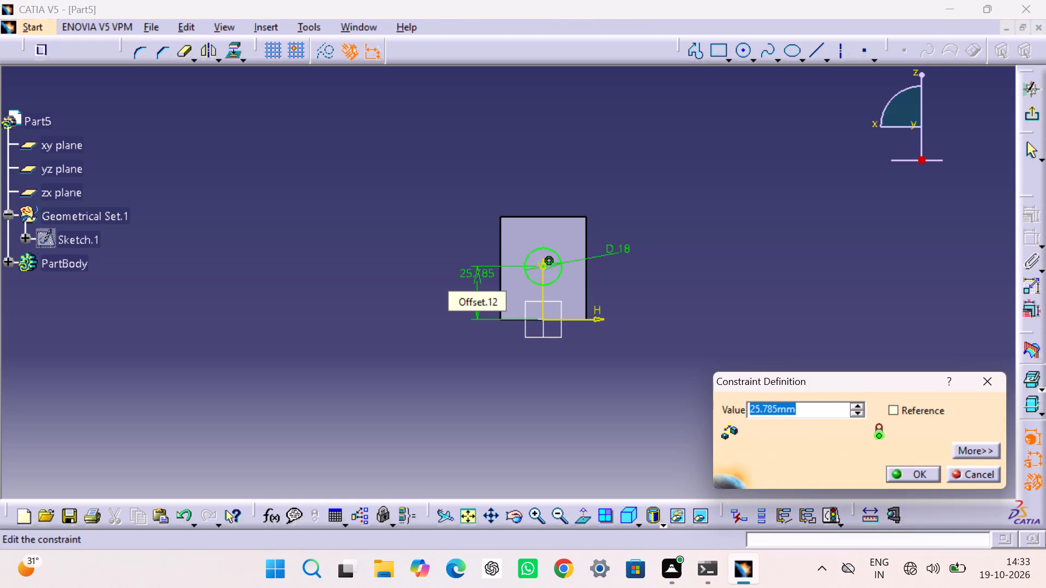
pyautogui.write('25')
pyautogui.press('Return')
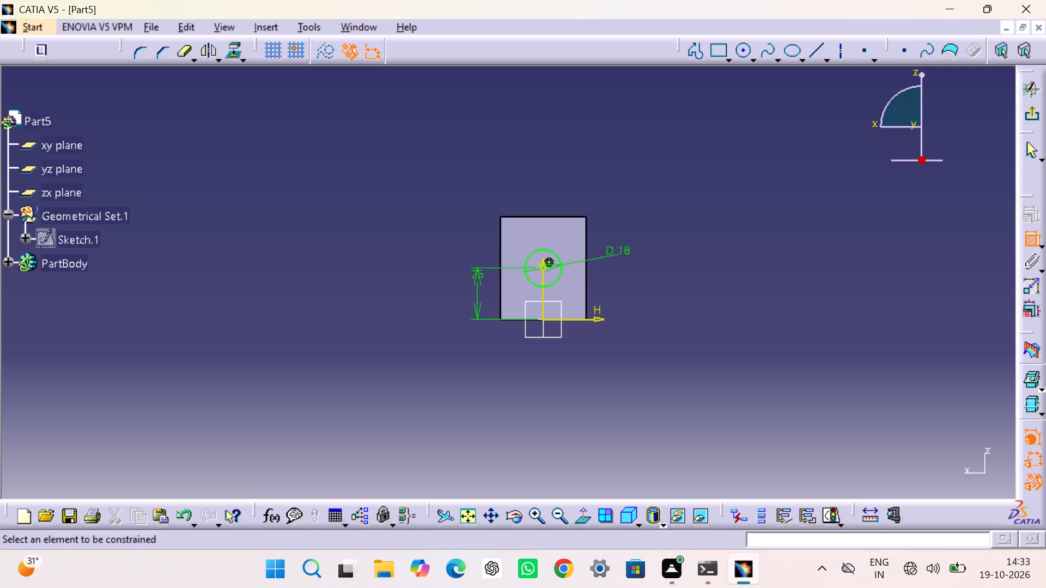
pyautogui.click(1038, 116)
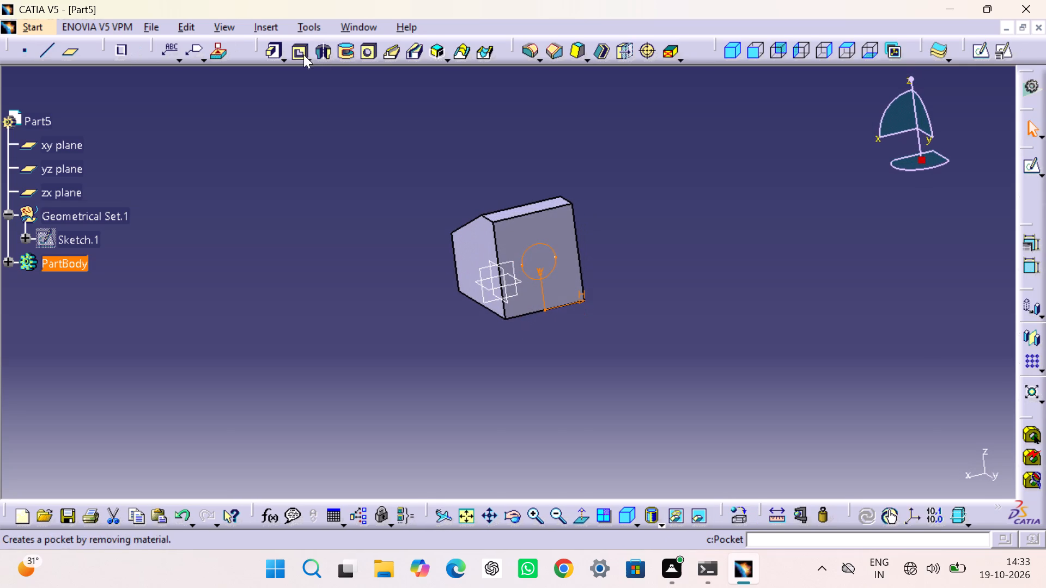
# Pocket the circle sketch into the block from the tall end face with a depth of 40 mm.
pyautogui.click(297, 51)
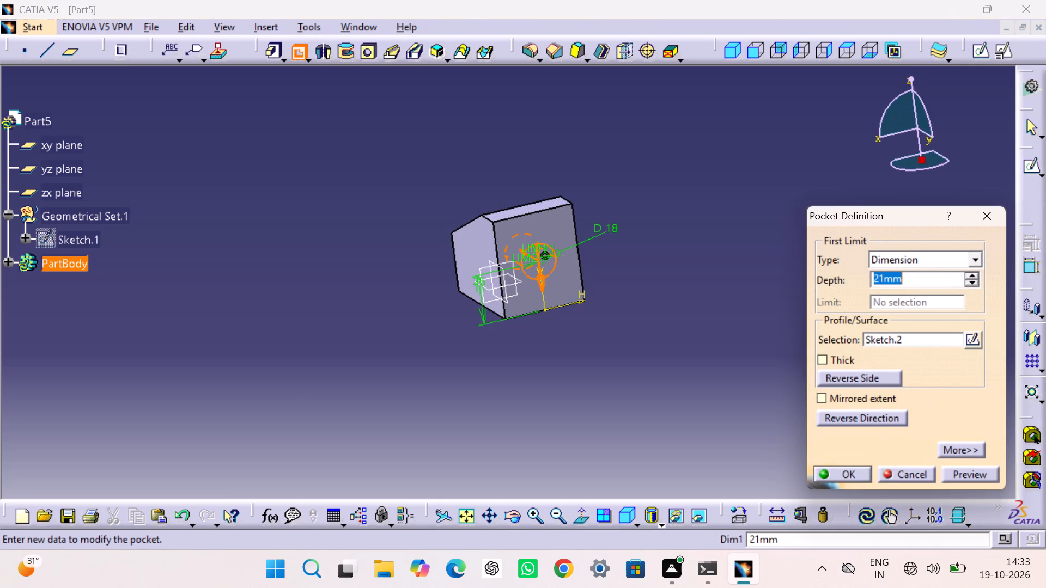
pyautogui.write('40')
pyautogui.press('Return')
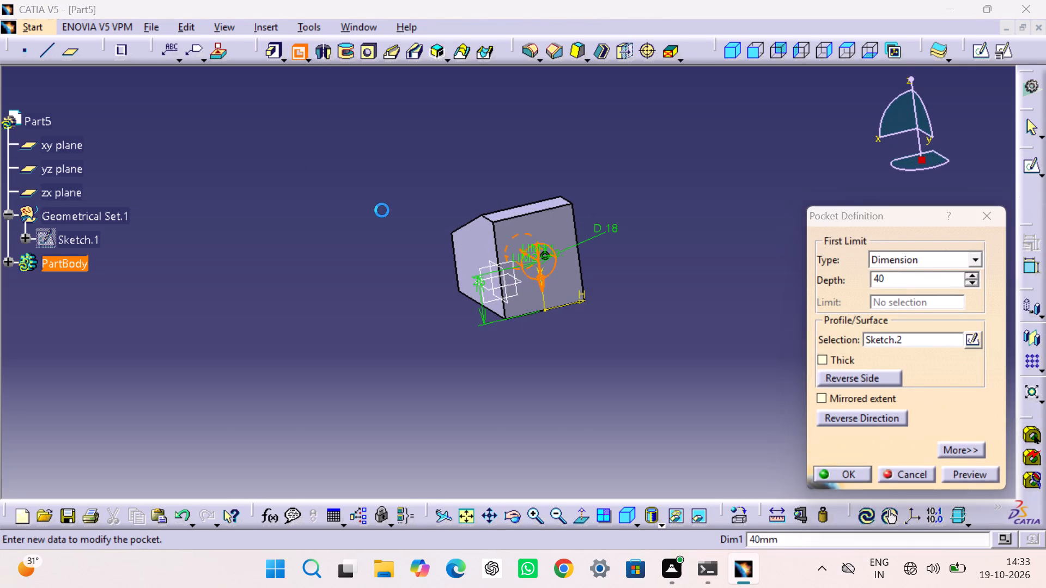
pyautogui.moveTo(367, 244); pyautogui.dragTo(370, 246, button='middle')
pyautogui.moveTo(367, 244); pyautogui.dragTo(370, 246, button='right')
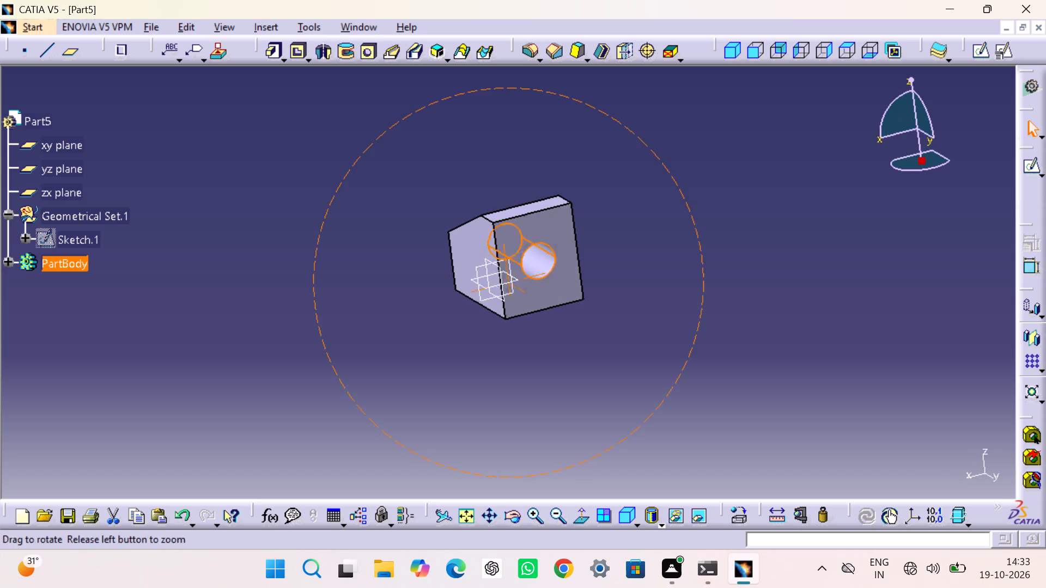
pyautogui.moveTo(370, 246); pyautogui.dragTo(500, 295, button='right')
pyautogui.moveTo(370, 246); pyautogui.dragTo(497, 294, button='middle')
pyautogui.click(611, 262)
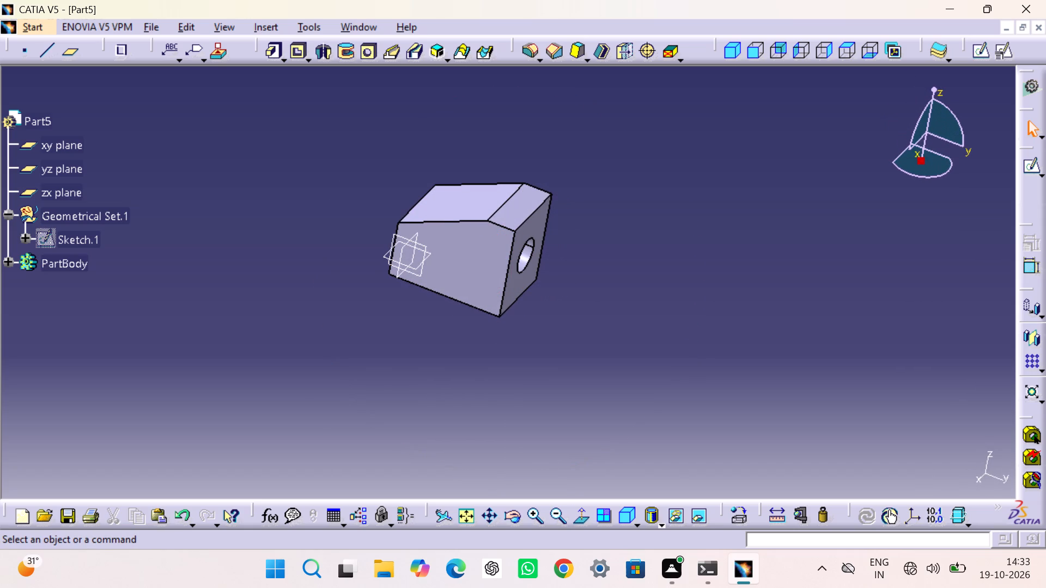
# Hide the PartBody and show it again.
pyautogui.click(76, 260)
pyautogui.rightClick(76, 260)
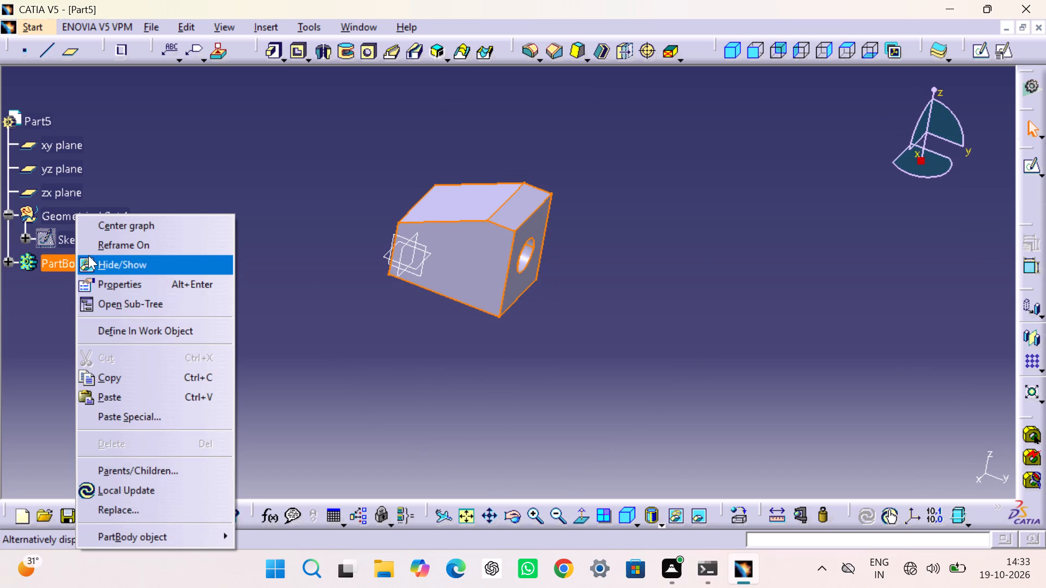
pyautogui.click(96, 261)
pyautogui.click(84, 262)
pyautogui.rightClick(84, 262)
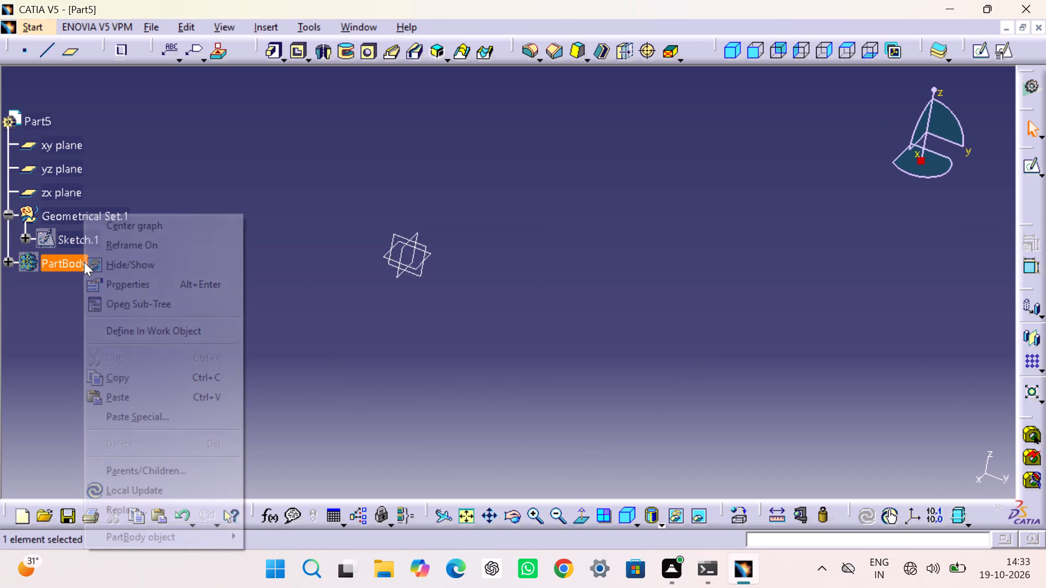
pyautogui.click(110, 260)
# Set the PartBody's fill colour to light azure blue in its graphic properties.
pyautogui.click(70, 266)
pyautogui.rightClick(69, 264)
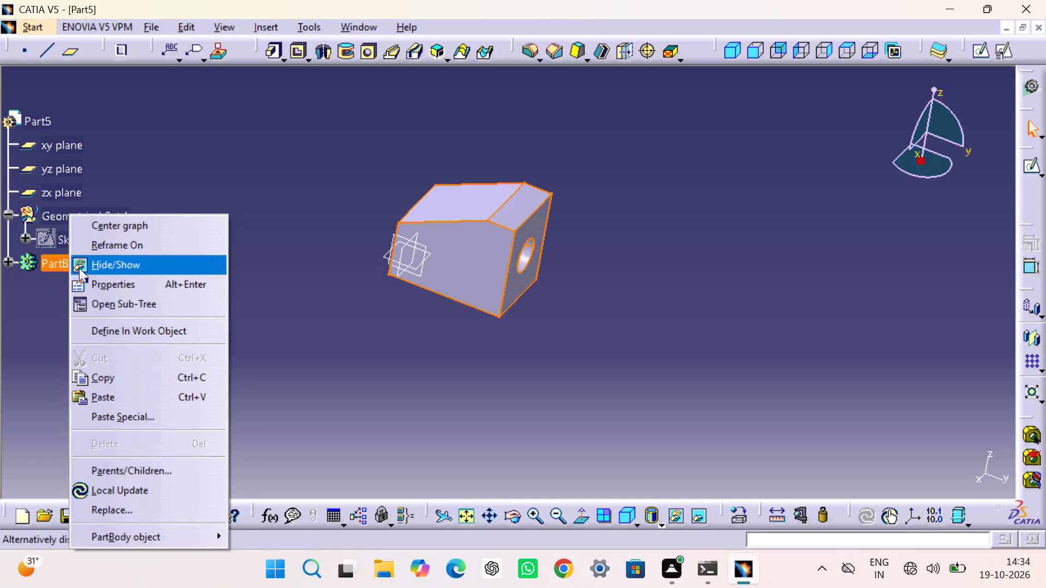
pyautogui.click(99, 286)
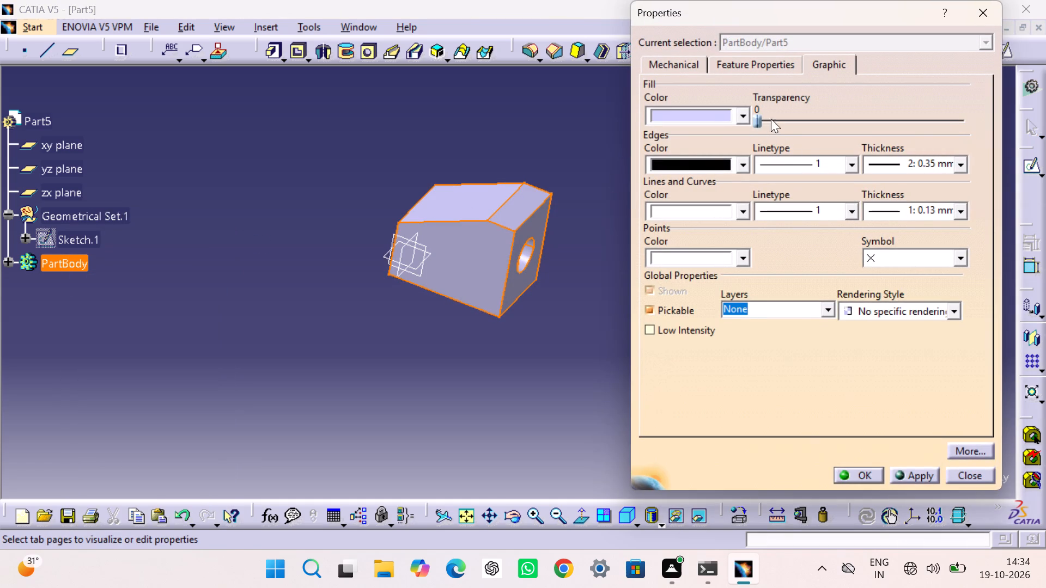
pyautogui.click(740, 118)
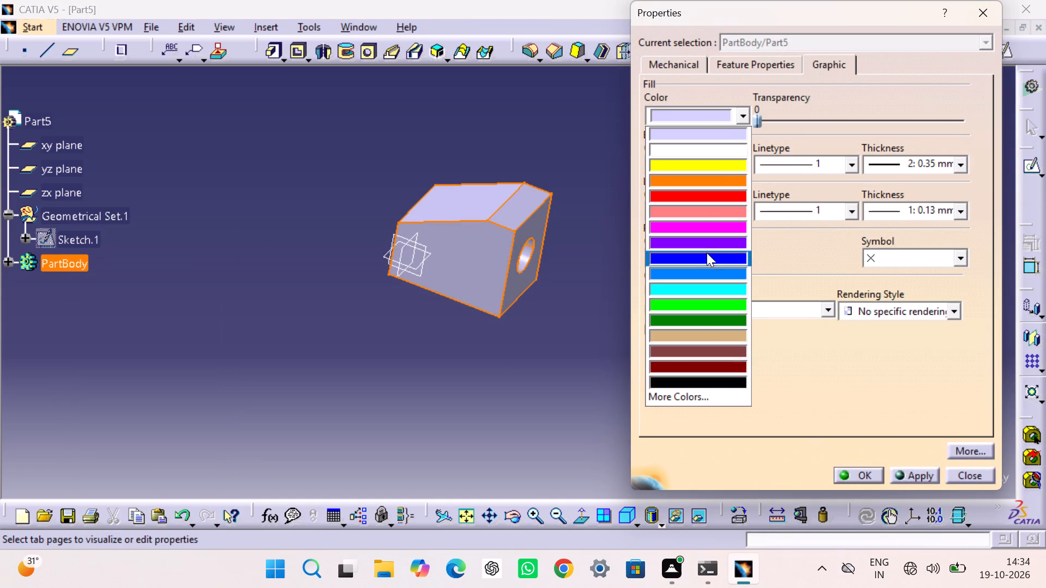
pyautogui.click(700, 272)
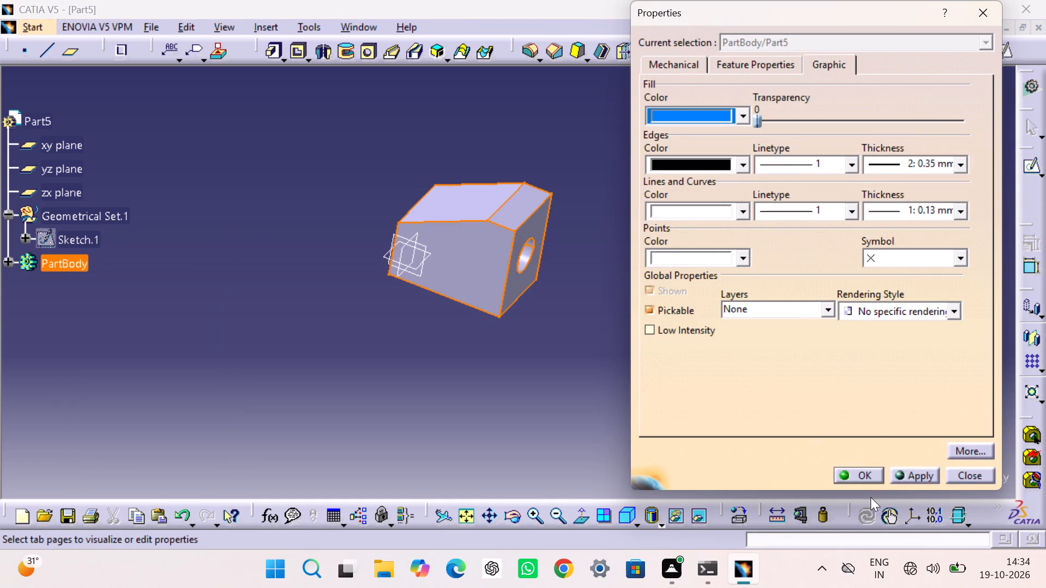
pyautogui.click(869, 479)
# Hide the xy, yz and zx reference planes of Part5.
pyautogui.moveTo(783, 310); pyautogui.dragTo(778, 307)
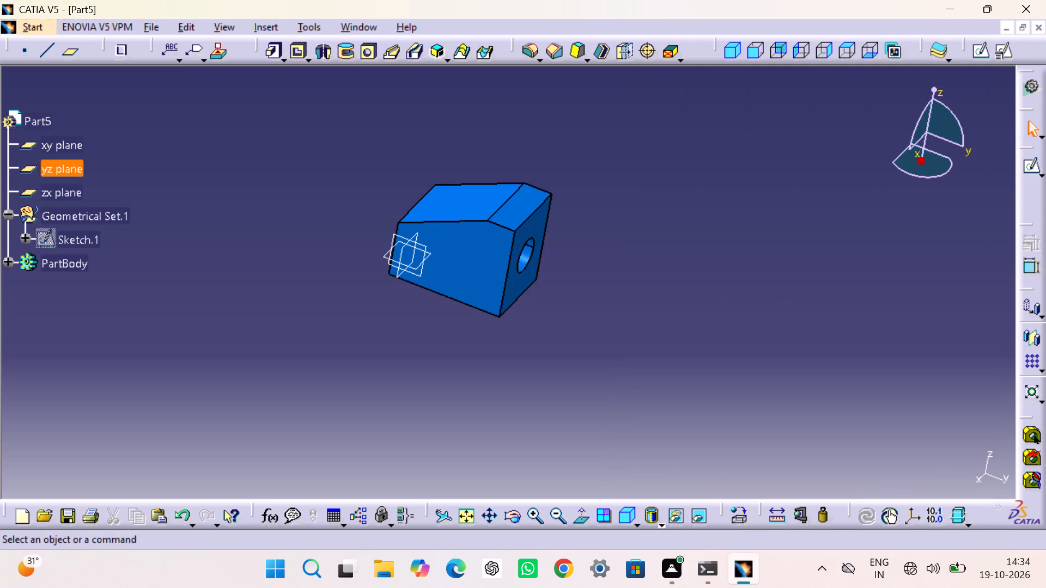
pyautogui.click(46, 150)
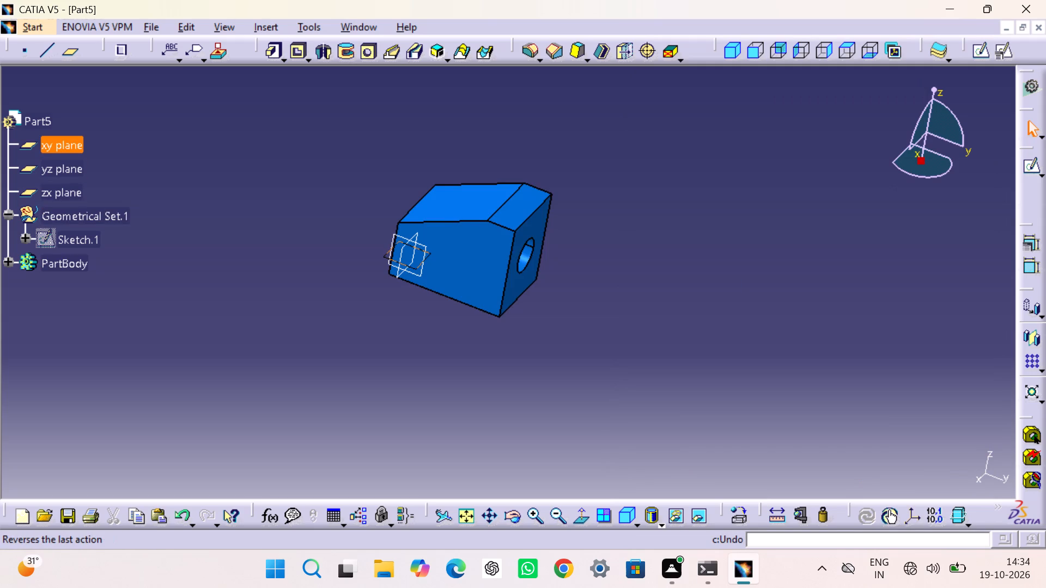
pyautogui.keyDown('ctrl'); pyautogui.click(51, 192); pyautogui.keyUp('ctrl')
pyautogui.keyDown('ctrl'); pyautogui.click(69, 166); pyautogui.keyUp('ctrl')
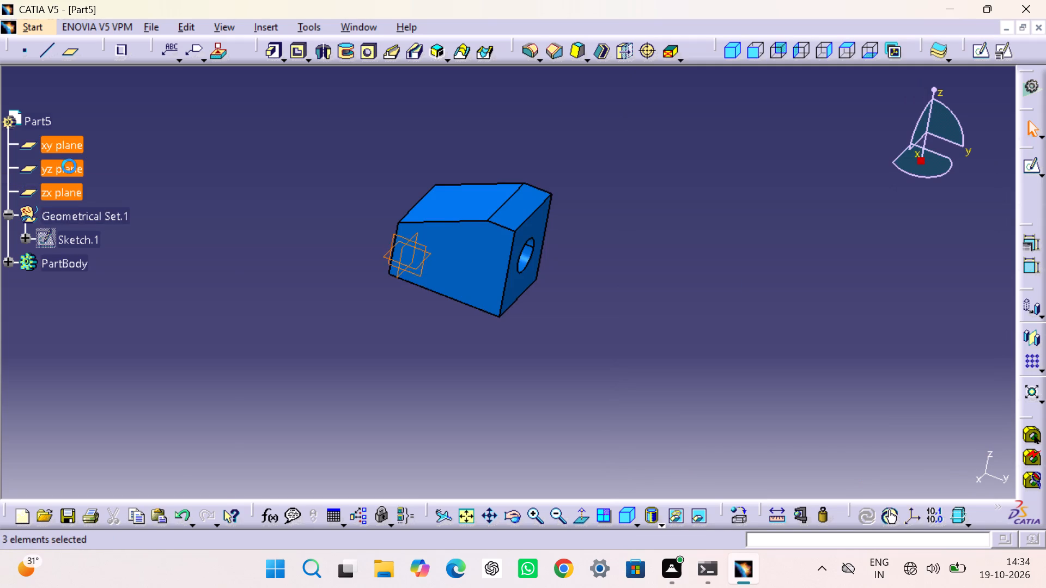
pyautogui.keyDown('ctrl'); pyautogui.rightClick(69, 166); pyautogui.keyUp('ctrl')
pyautogui.click(107, 211)
pyautogui.click(217, 169)
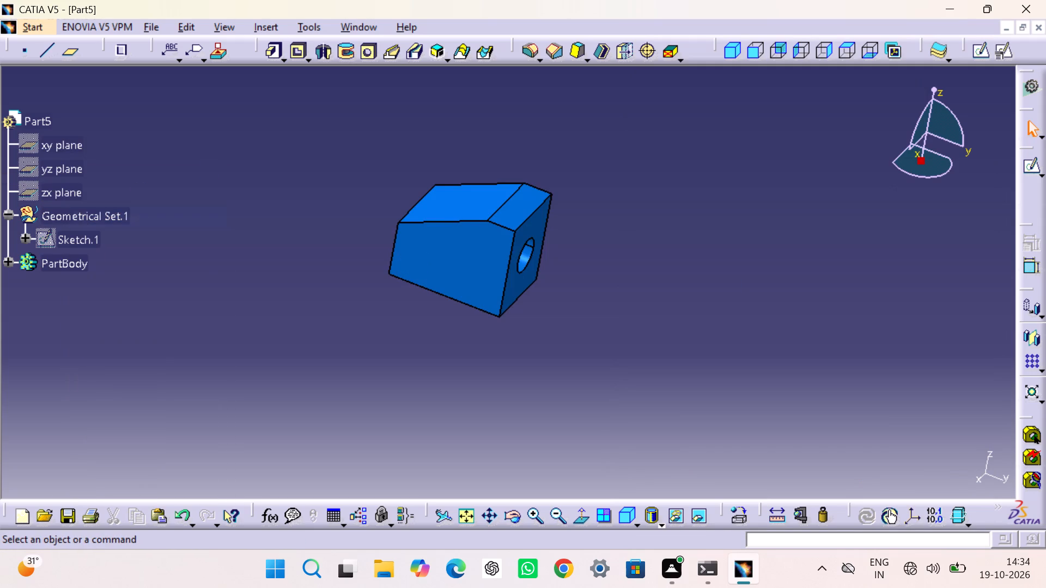
# Save the finished part as Part5.CATPart in the Catia folder.
pyautogui.click(727, 49)
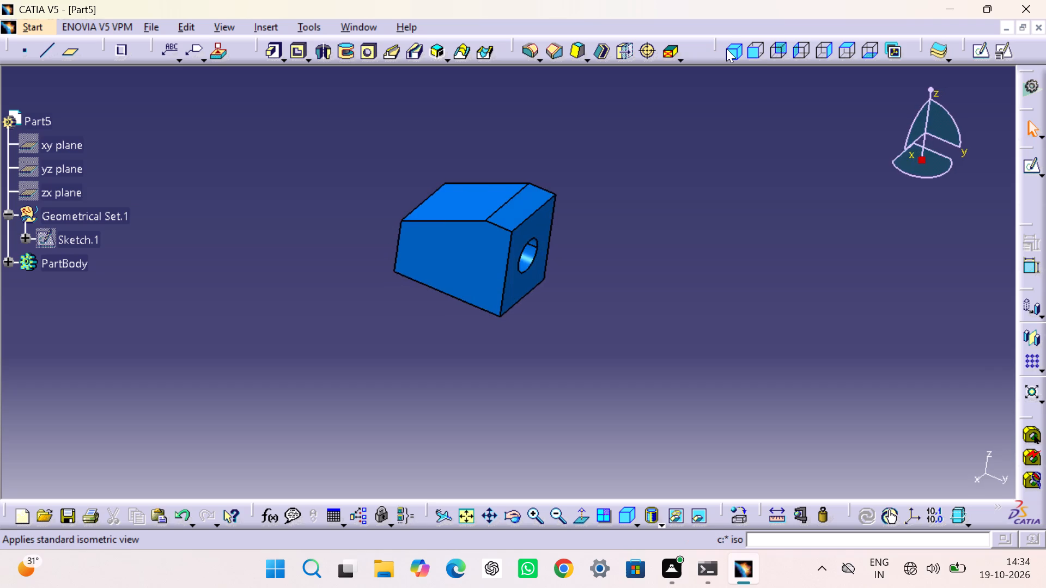
pyautogui.click(679, 176)
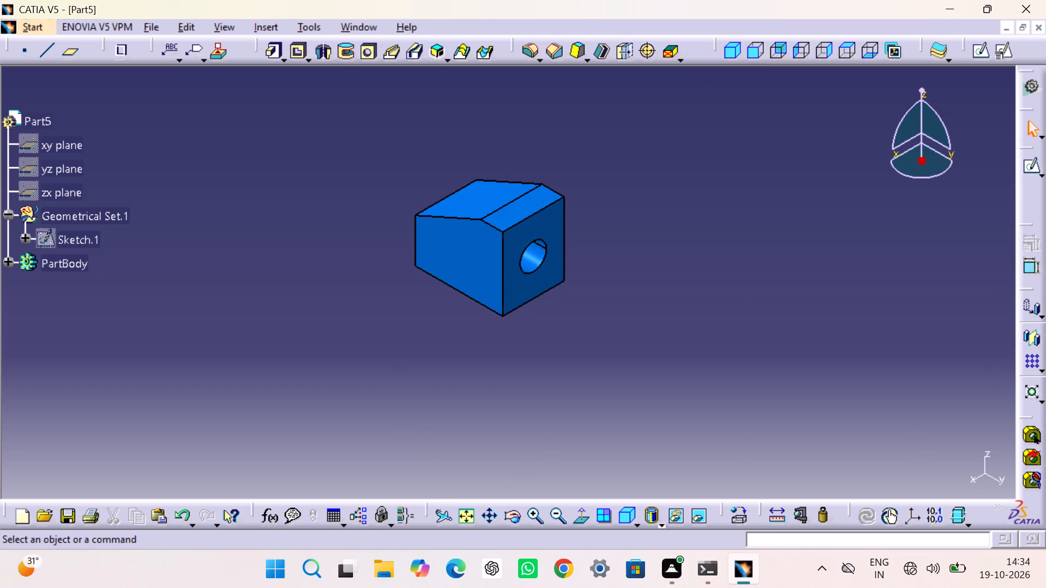
pyautogui.hotkey('ctrl', 's')
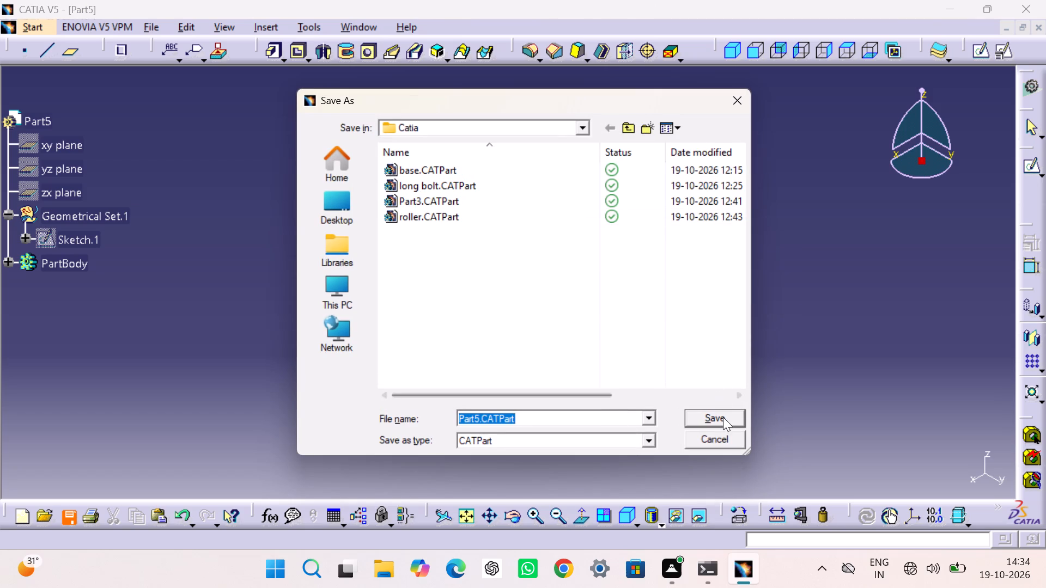
pyautogui.click(723, 419)
pyautogui.click(719, 255)
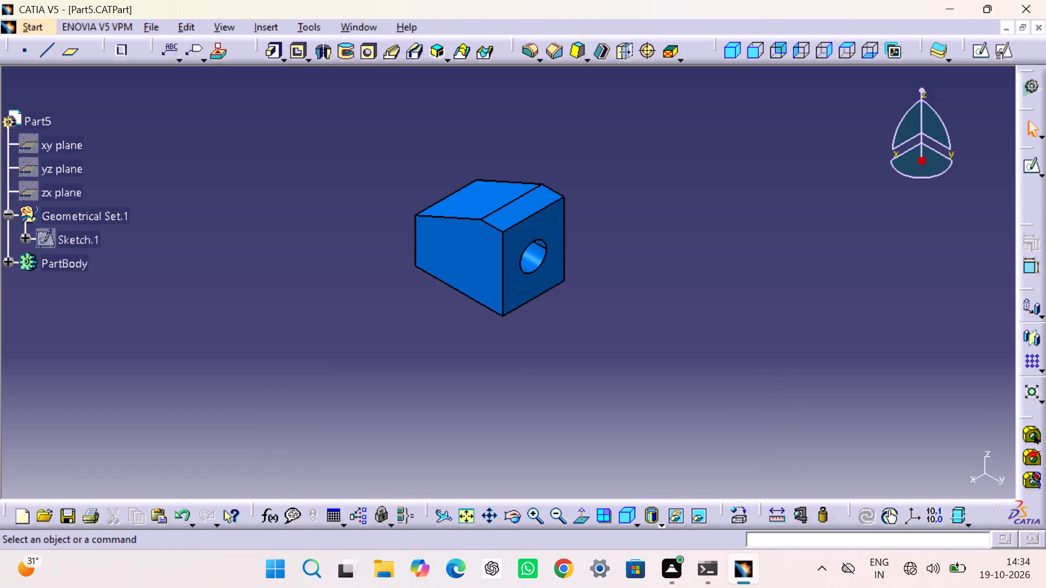
# Create a new Part document for the sixth part.
pyautogui.hotkey('ctrl', 'n')
pyautogui.press('p')
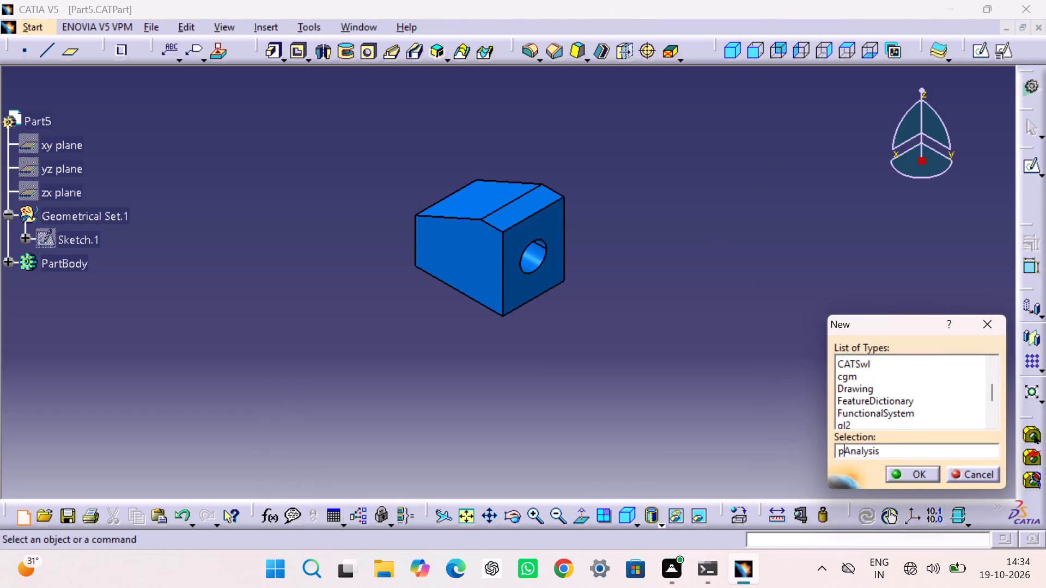
pyautogui.press('Return')
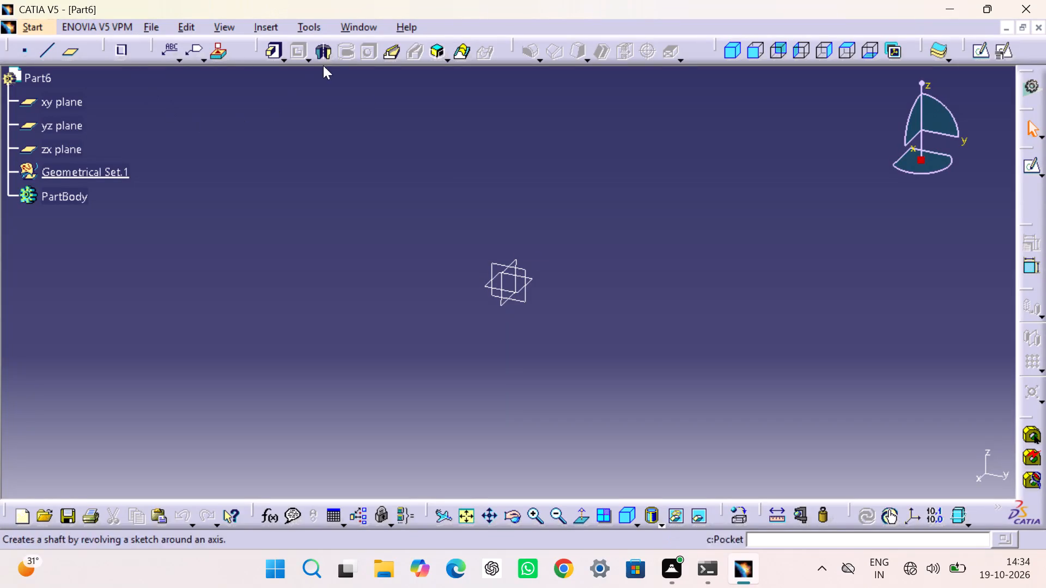
# On the yz plane, sketch a closed profile from the origin, about 124 mm long and 17 mm high, with a recess in its upper edge.
pyautogui.click(496, 265)
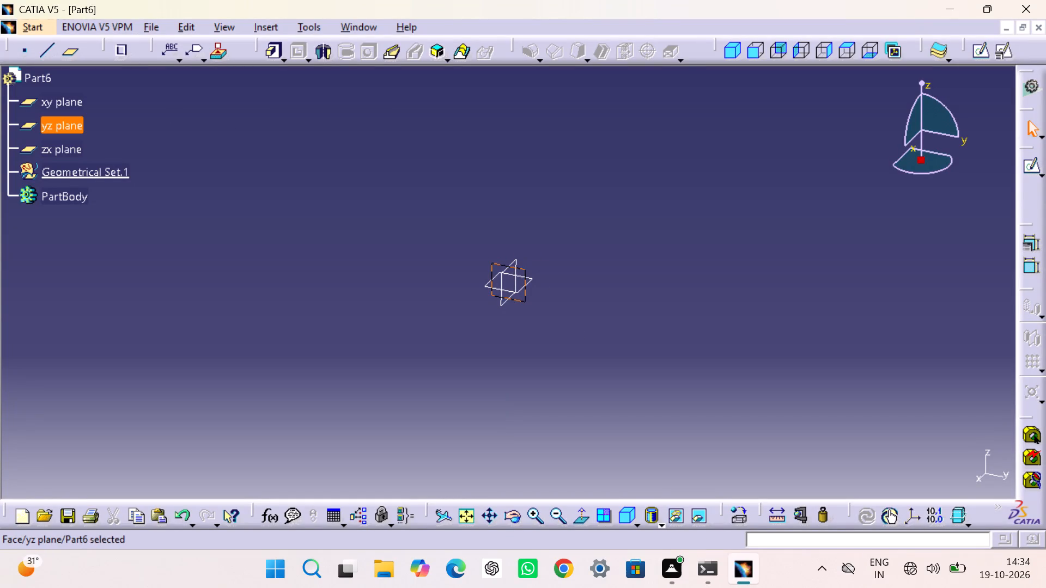
pyautogui.click(985, 48)
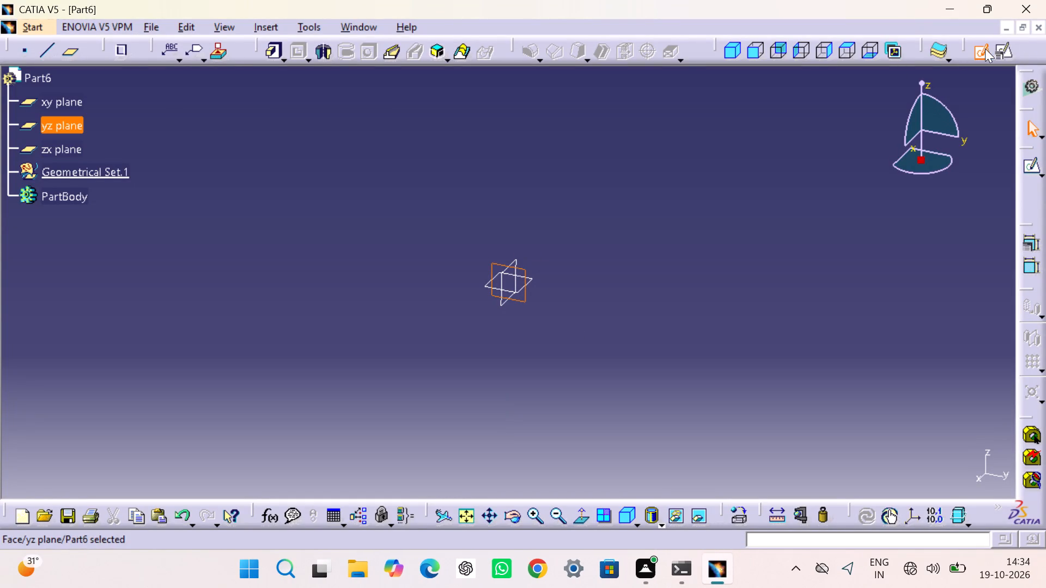
pyautogui.click(645, 211)
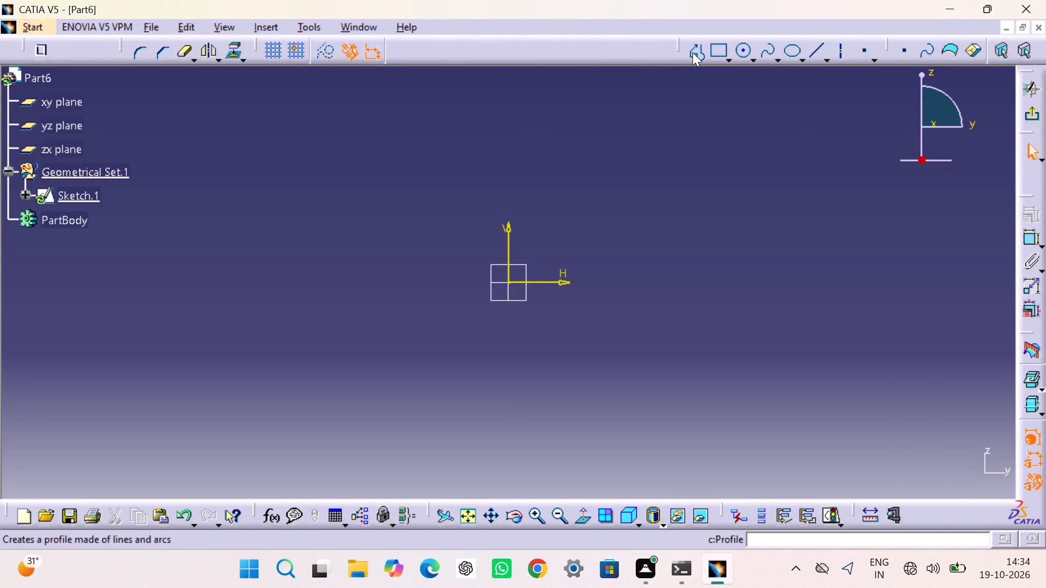
pyautogui.click(693, 52)
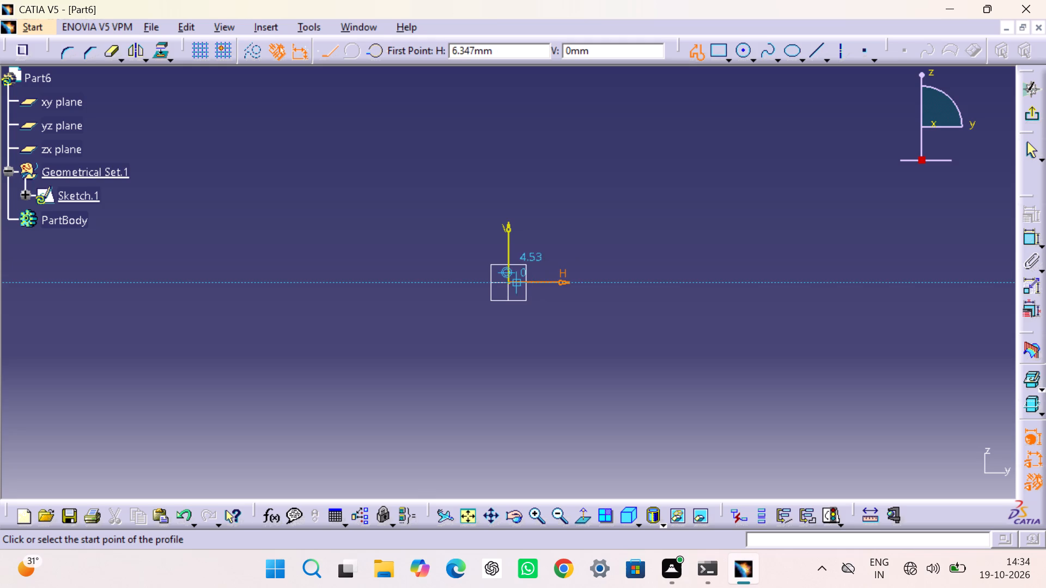
pyautogui.click(508, 281)
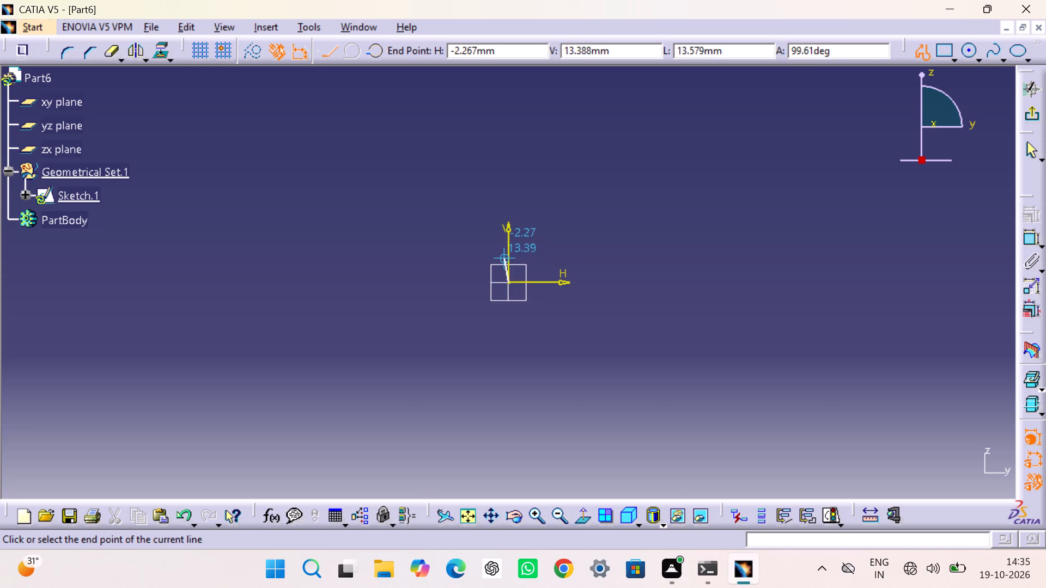
pyautogui.click(507, 251)
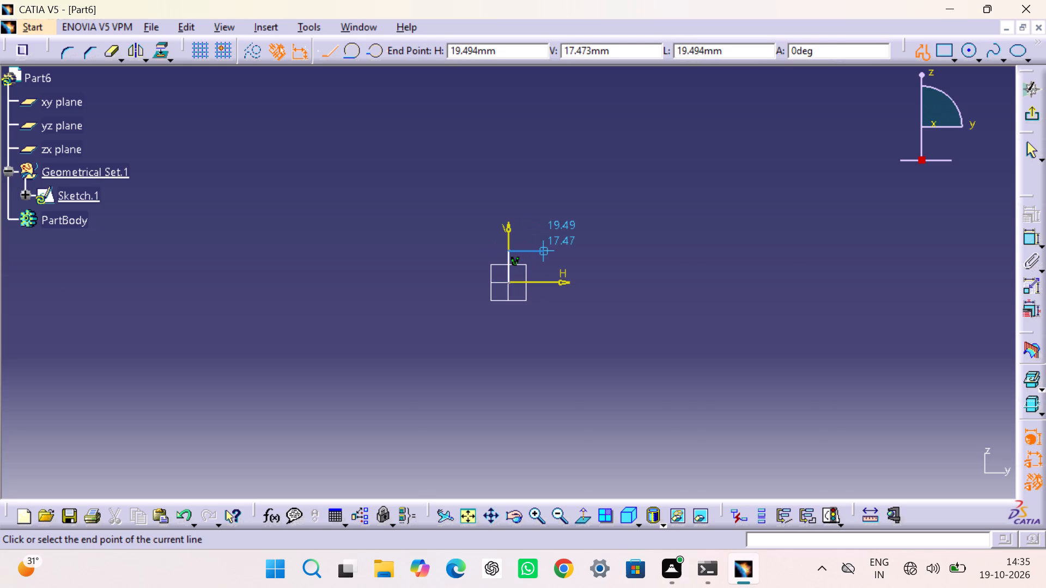
pyautogui.click(543, 250)
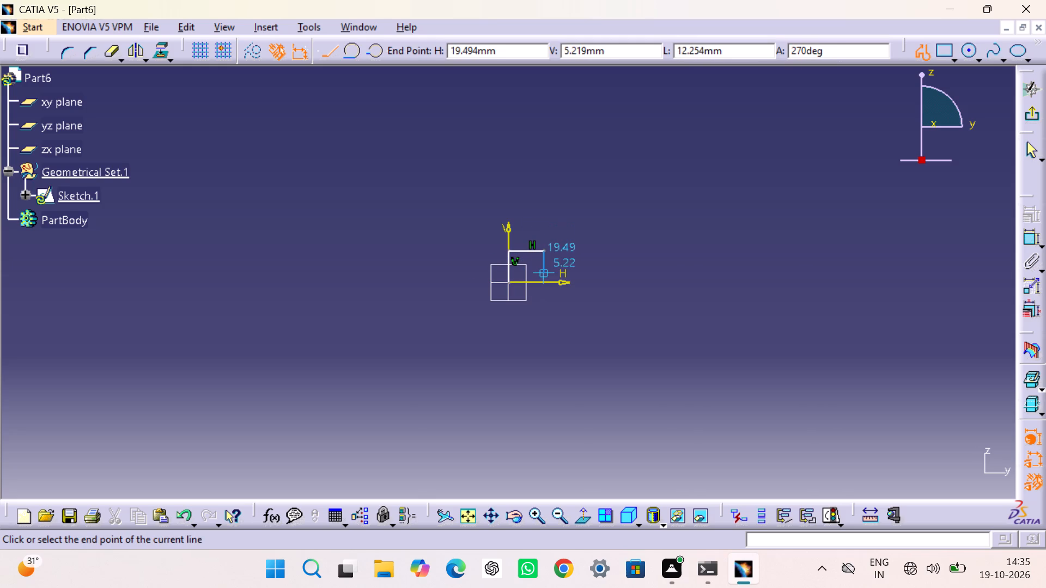
pyautogui.click(541, 268)
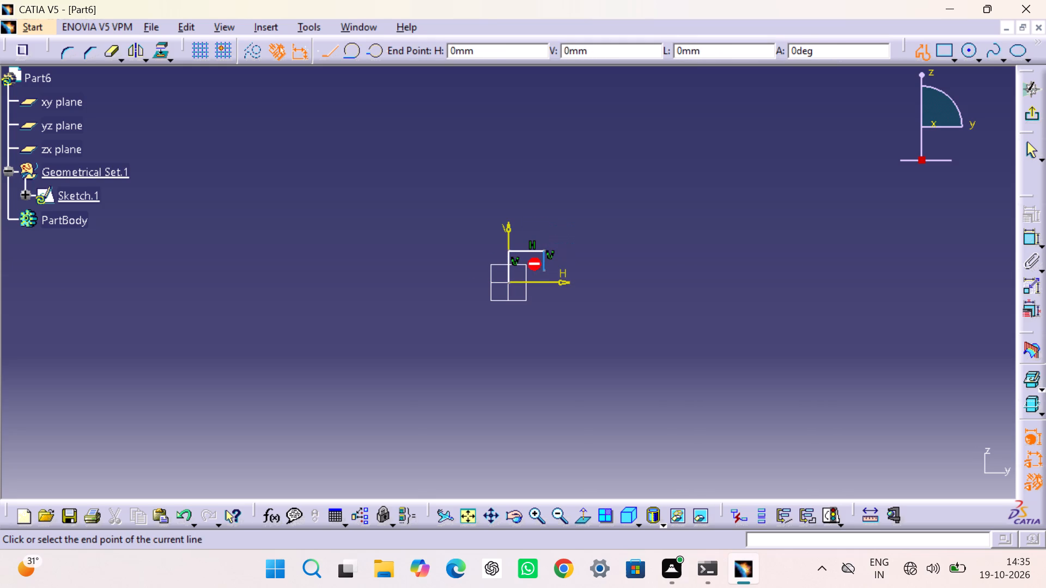
pyautogui.click(703, 273)
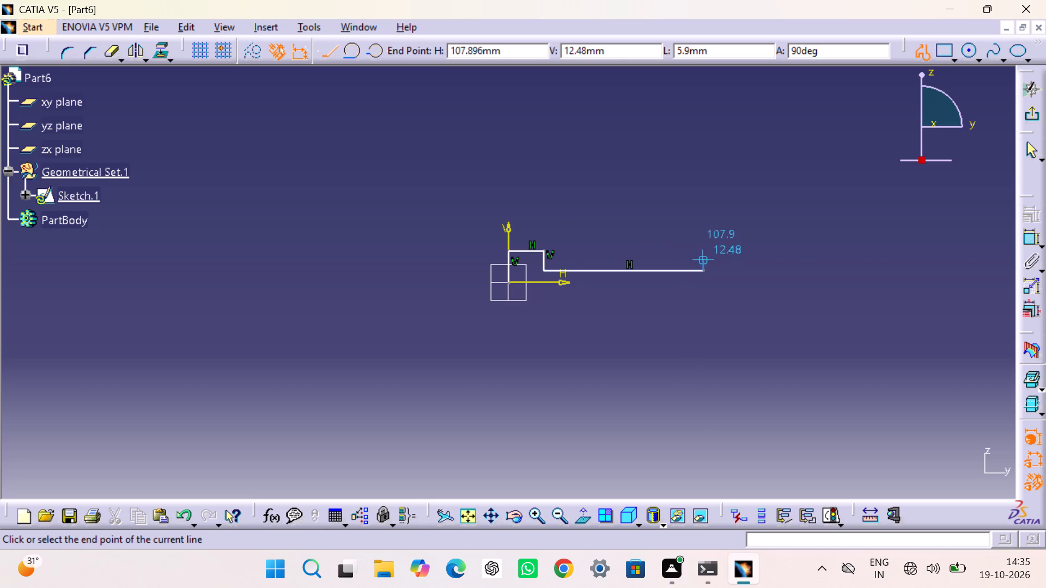
pyautogui.click(701, 250)
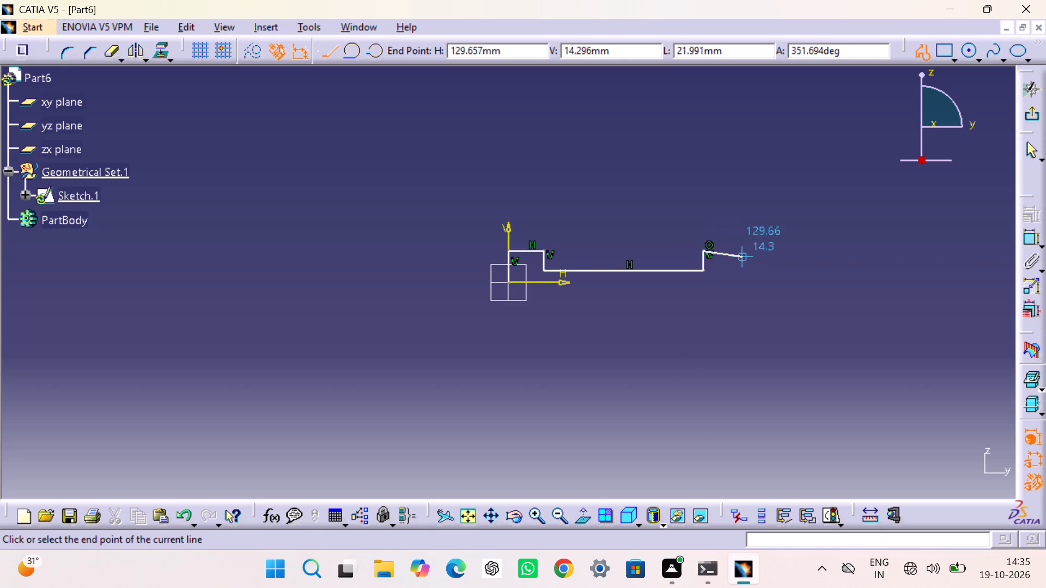
pyautogui.click(730, 250)
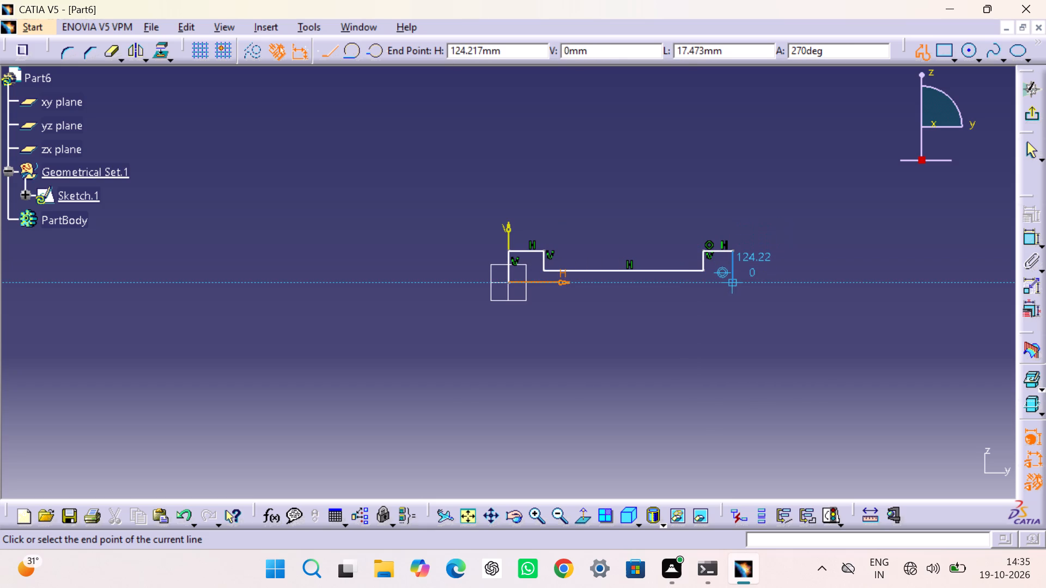
pyautogui.click(733, 284)
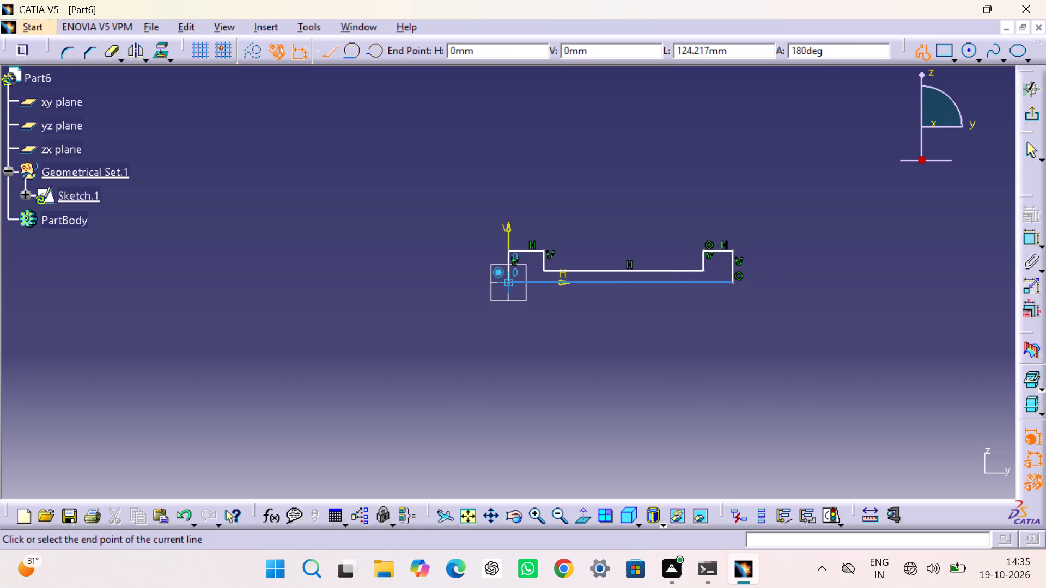
pyautogui.click(508, 283)
pyautogui.click(865, 252)
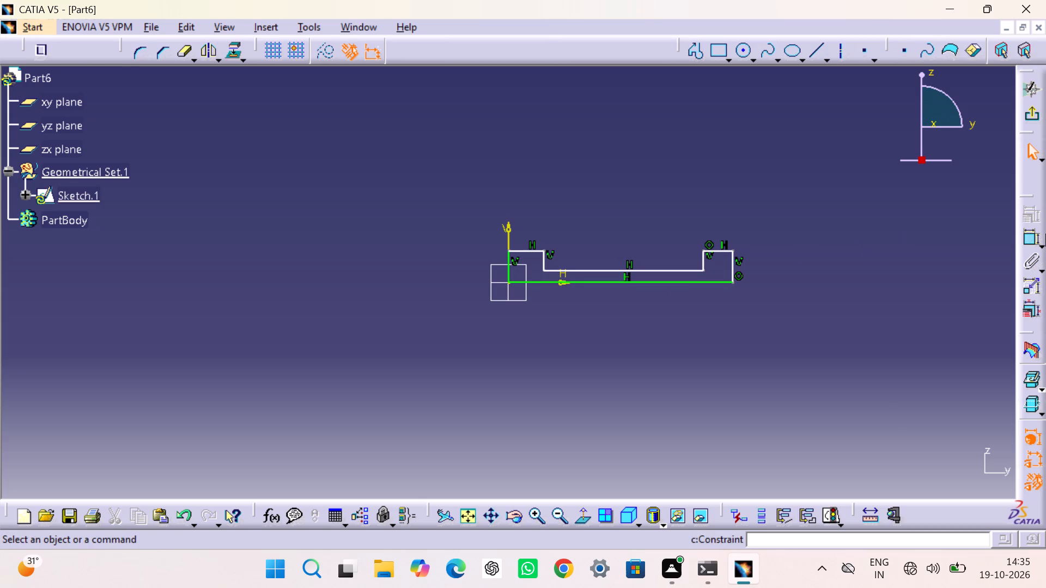
# Dimension the profile's overall length between its two outer vertical edges and set it to 90 mm.
pyautogui.doubleClick(1025, 234)
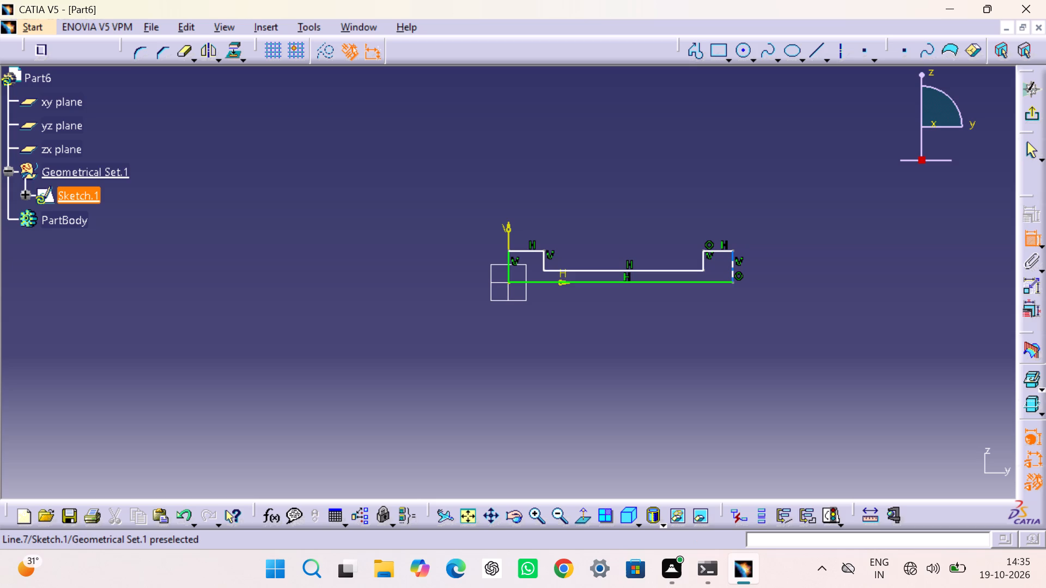
pyautogui.click(732, 268)
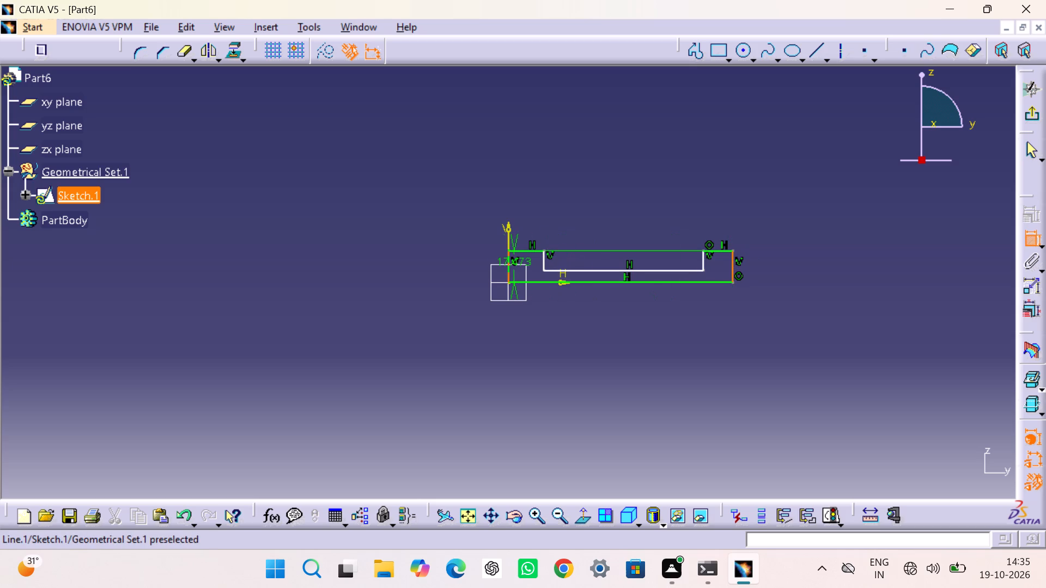
pyautogui.click(508, 265)
pyautogui.click(632, 313)
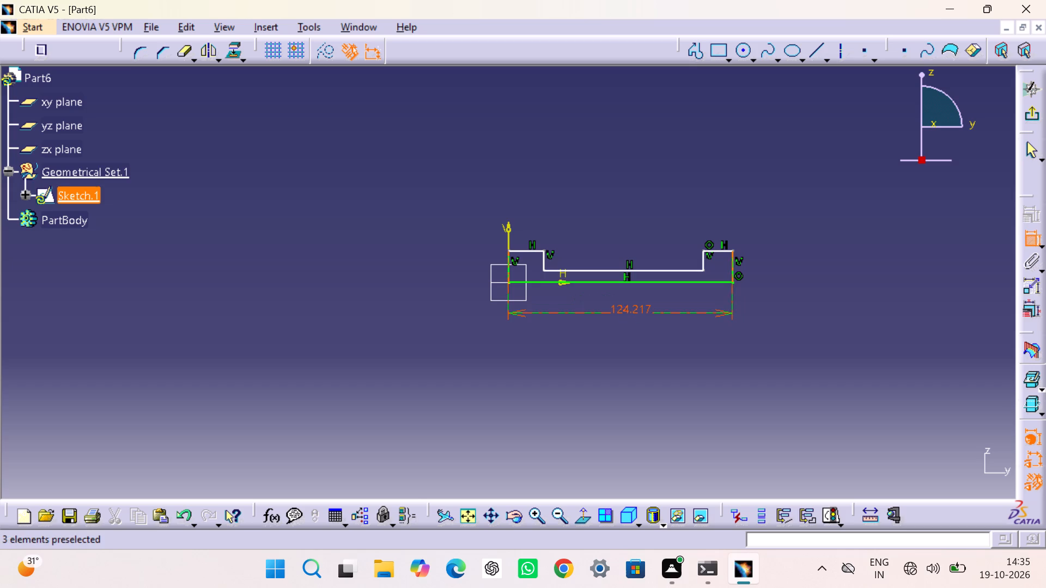
pyautogui.doubleClick(630, 309)
pyautogui.write('90')
pyautogui.press('Return')
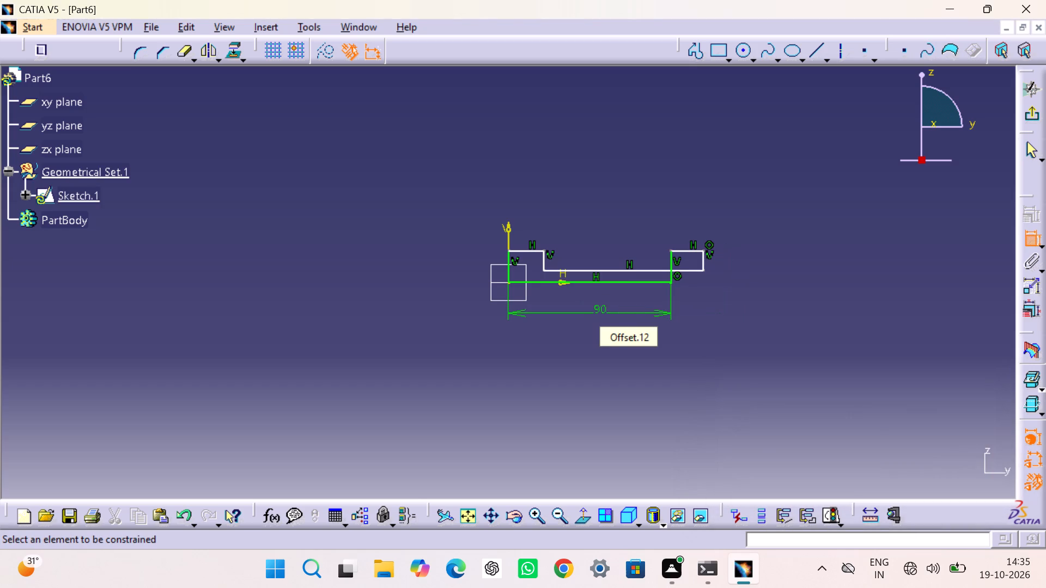
pyautogui.click(750, 264)
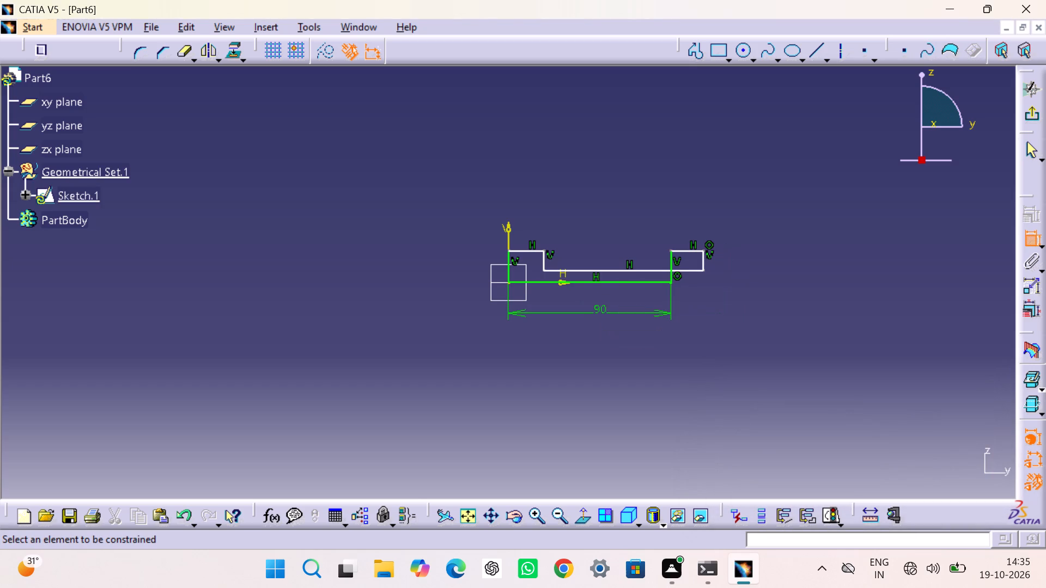
pyautogui.click(1030, 143)
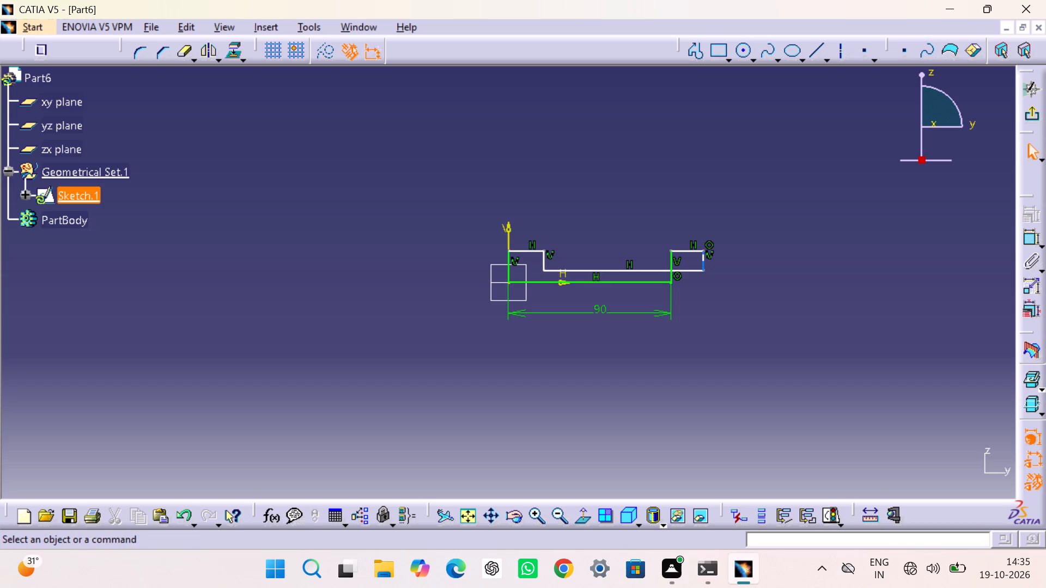
# Move the recess's vertical edge farthest from the origin back inside the shortened profile, leaving a raised end beside it.
pyautogui.moveTo(703, 260); pyautogui.dragTo(637, 257)
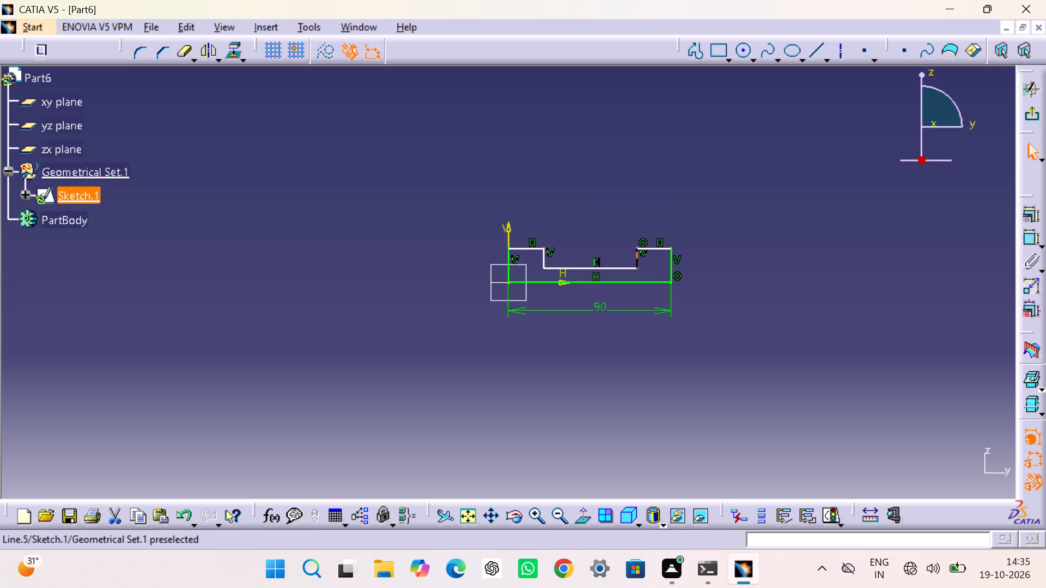
pyautogui.moveTo(637, 257); pyautogui.dragTo(631, 257)
pyautogui.click(715, 269)
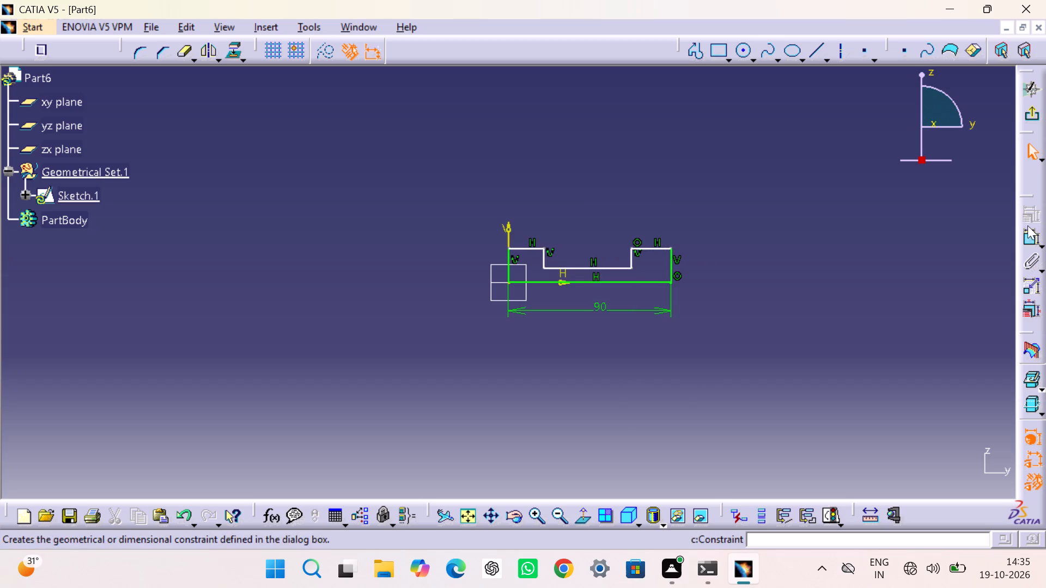
# Dimension the height of the outer vertical edge farthest from the origin and set it to 5 mm.
pyautogui.doubleClick(1025, 232)
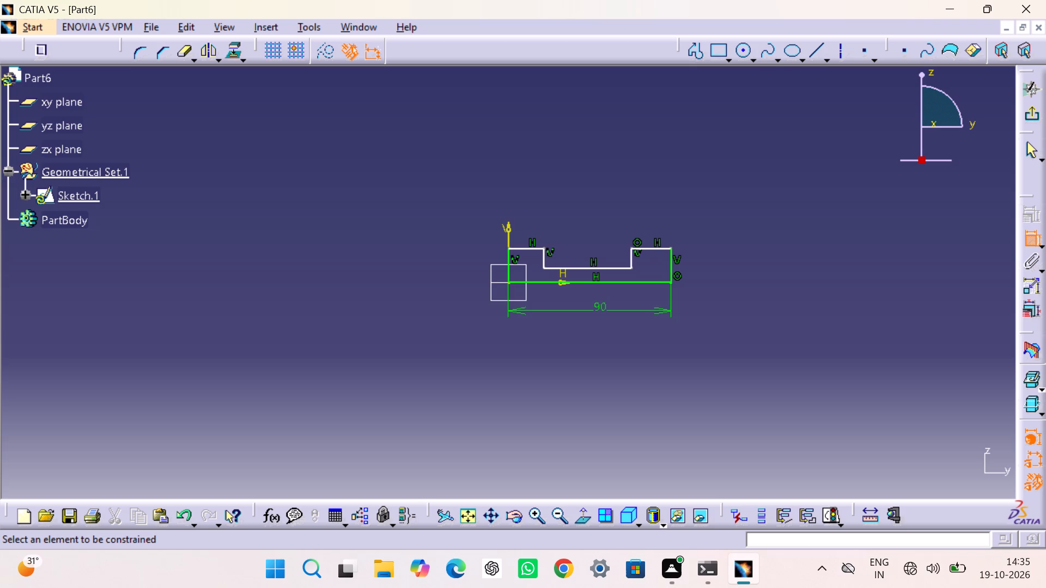
pyautogui.click(670, 264)
pyautogui.click(703, 264)
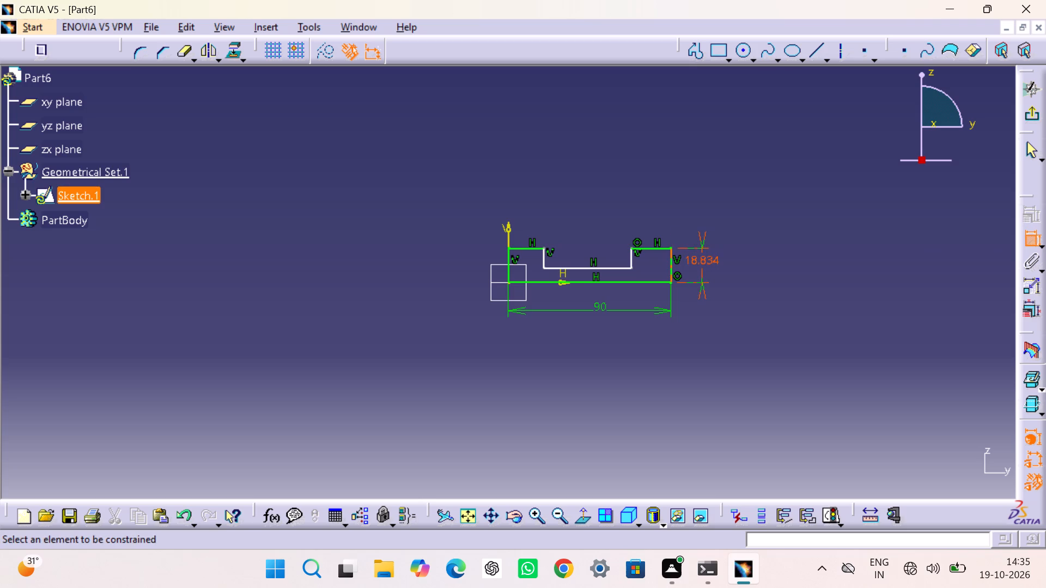
pyautogui.doubleClick(706, 260)
pyautogui.press('5')
pyautogui.press('Return')
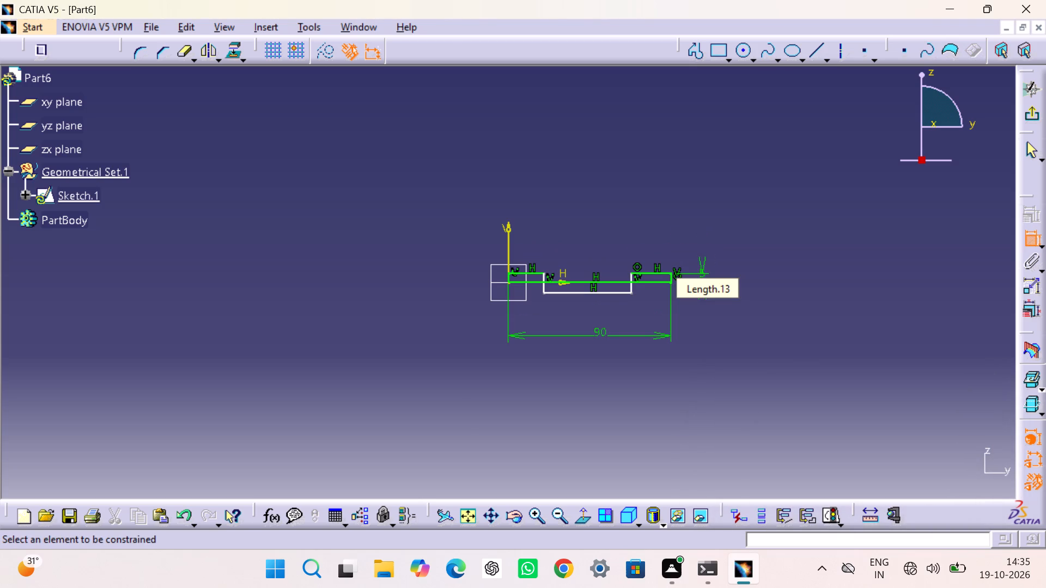
pyautogui.click(1030, 148)
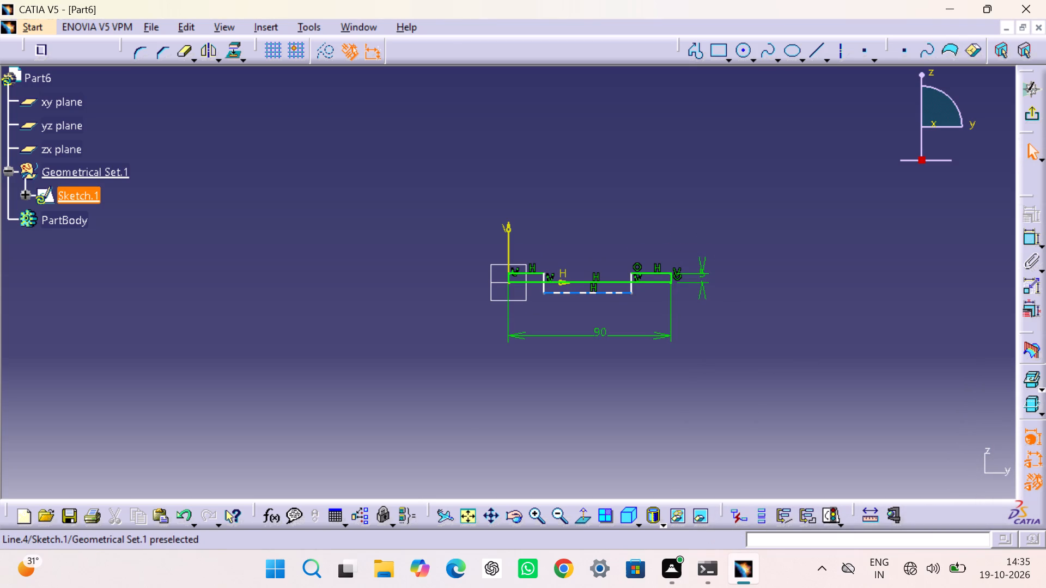
# Move the recess floor up above the profile's base line, keeping it below the two raised ends.
pyautogui.moveTo(618, 292); pyautogui.dragTo(618, 278)
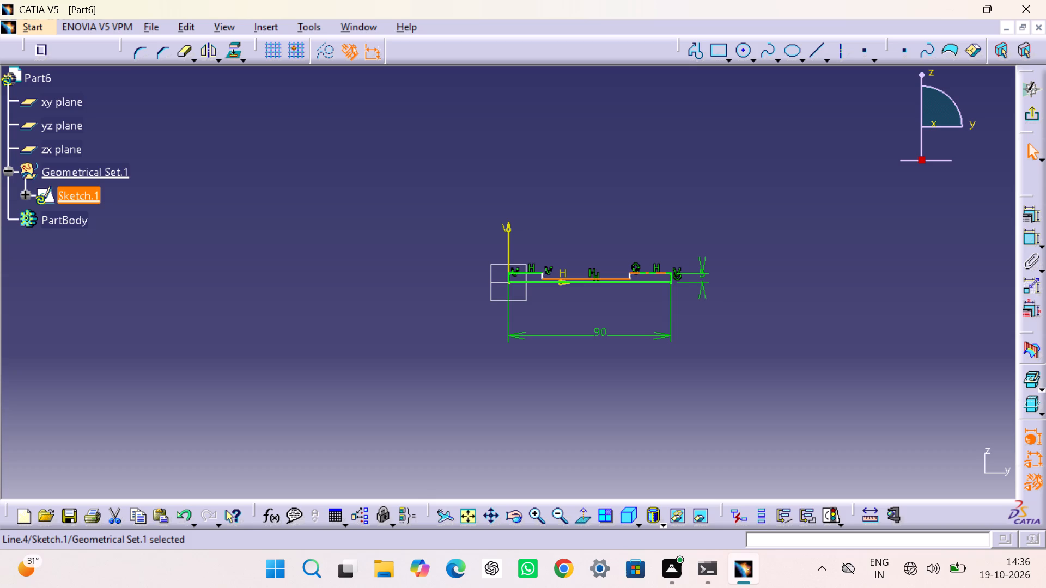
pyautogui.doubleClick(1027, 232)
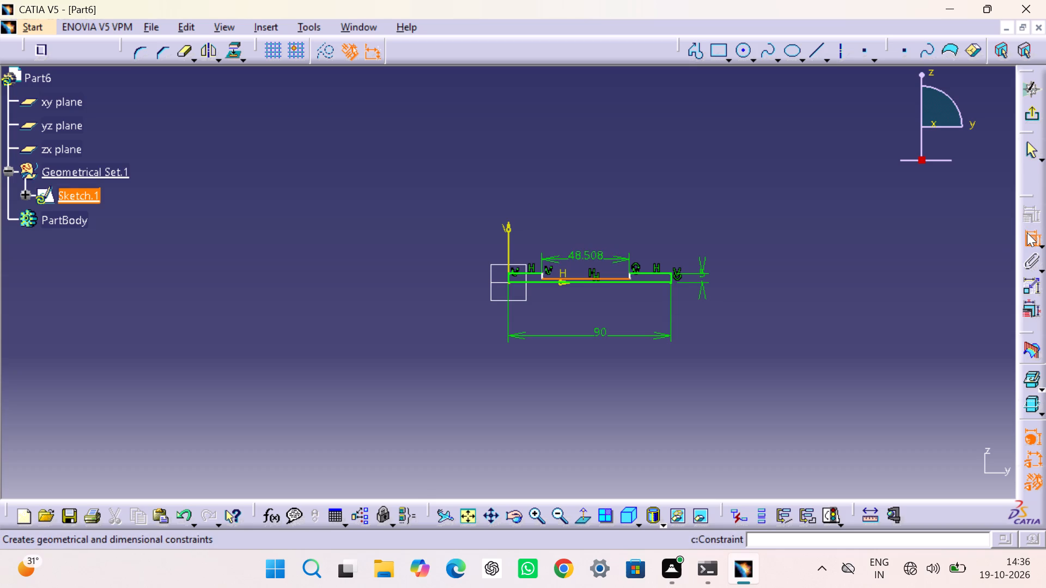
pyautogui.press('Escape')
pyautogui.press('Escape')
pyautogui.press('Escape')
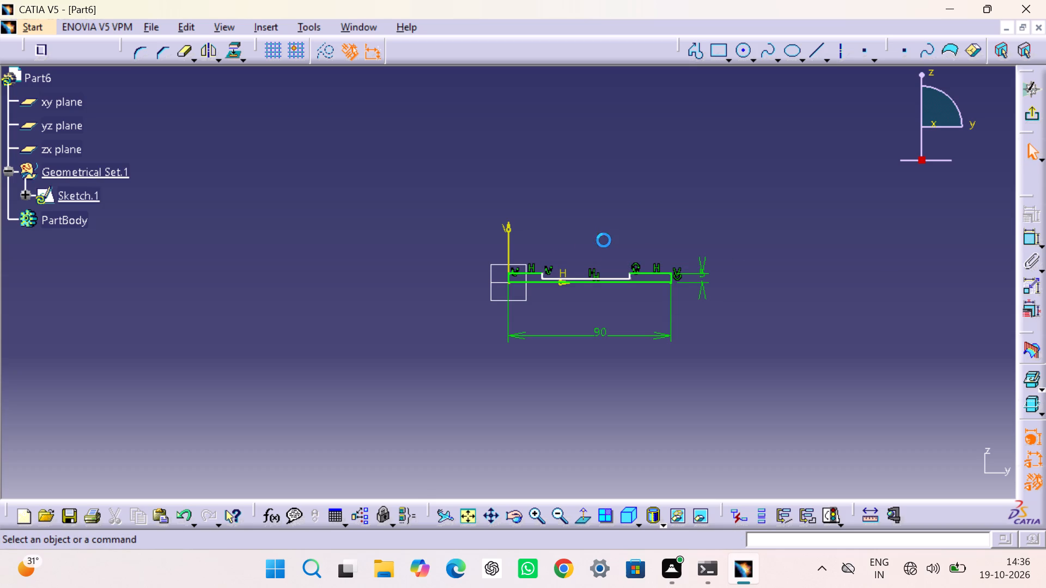
# Dimension the width of the raised end farthest from the origin and set it to 5 mm.
pyautogui.click(1028, 236)
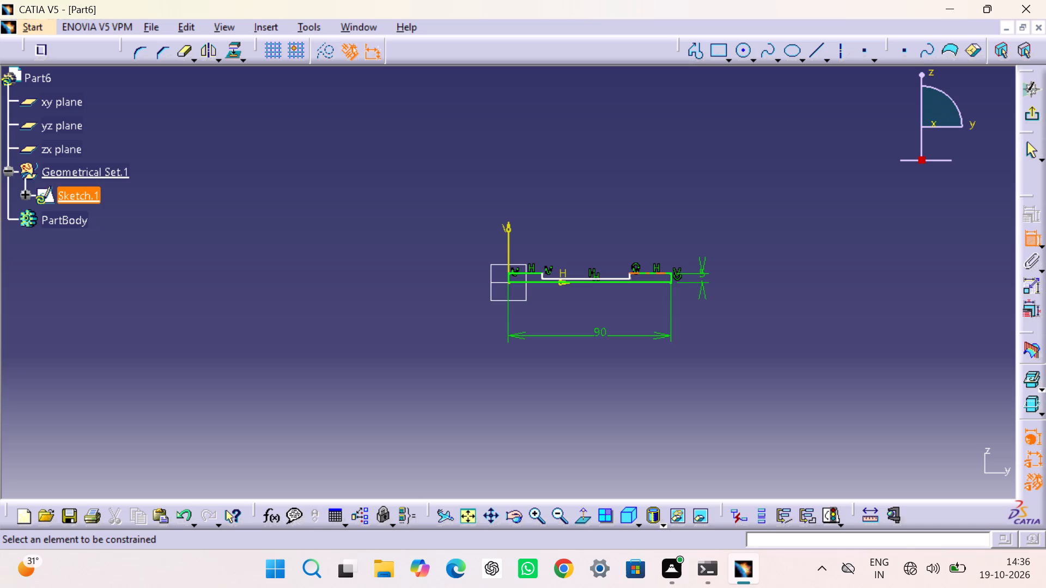
pyautogui.click(643, 272)
pyautogui.click(646, 249)
pyautogui.doubleClick(644, 245)
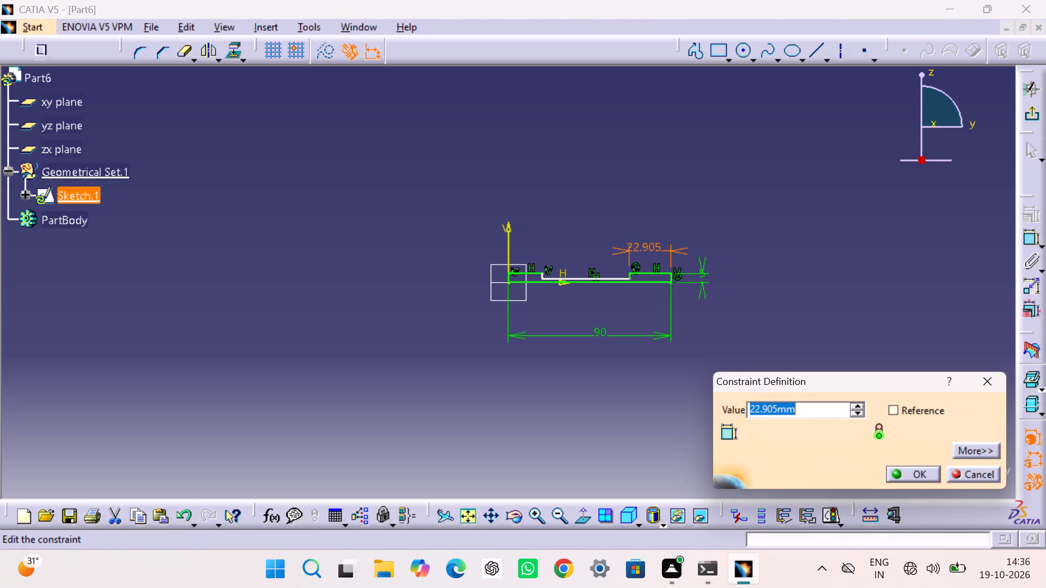
pyautogui.press('5')
pyautogui.press('Return')
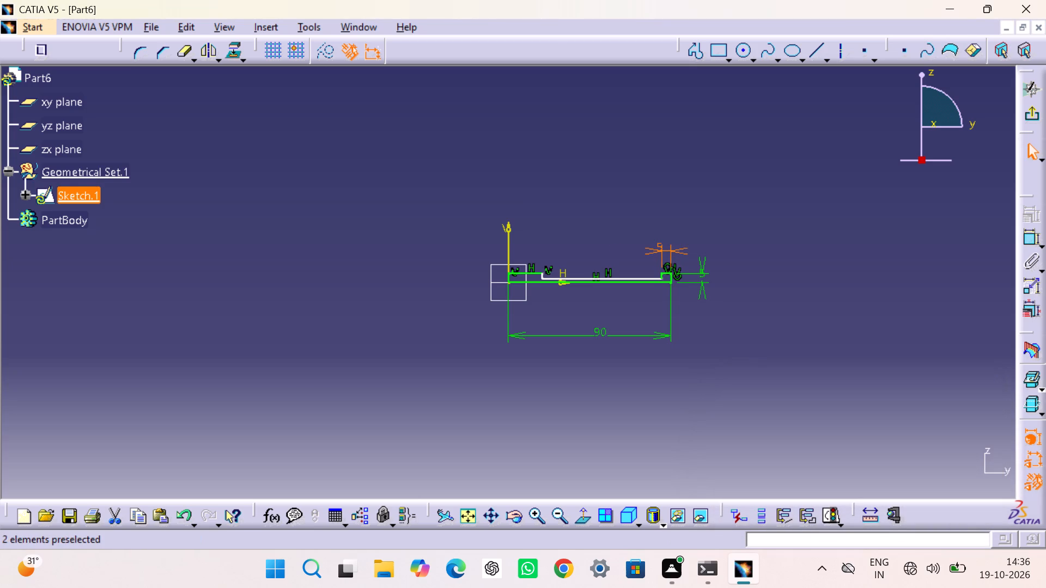
pyautogui.click(813, 238)
# Dimension the width of the raised end at the origin and set it to 5 mm.
pyautogui.click(1030, 235)
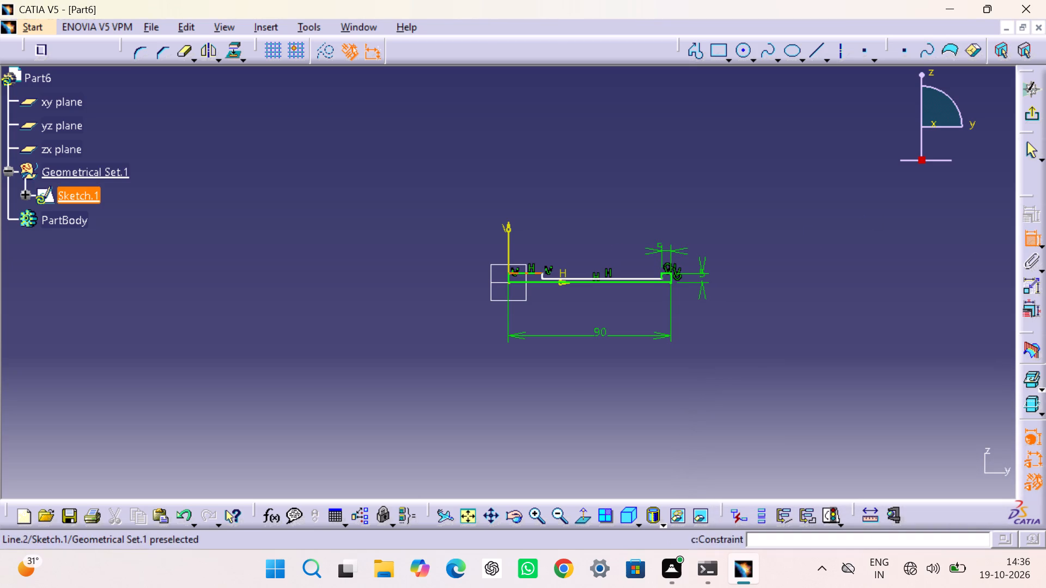
pyautogui.click(527, 272)
pyautogui.click(525, 254)
pyautogui.doubleClick(525, 252)
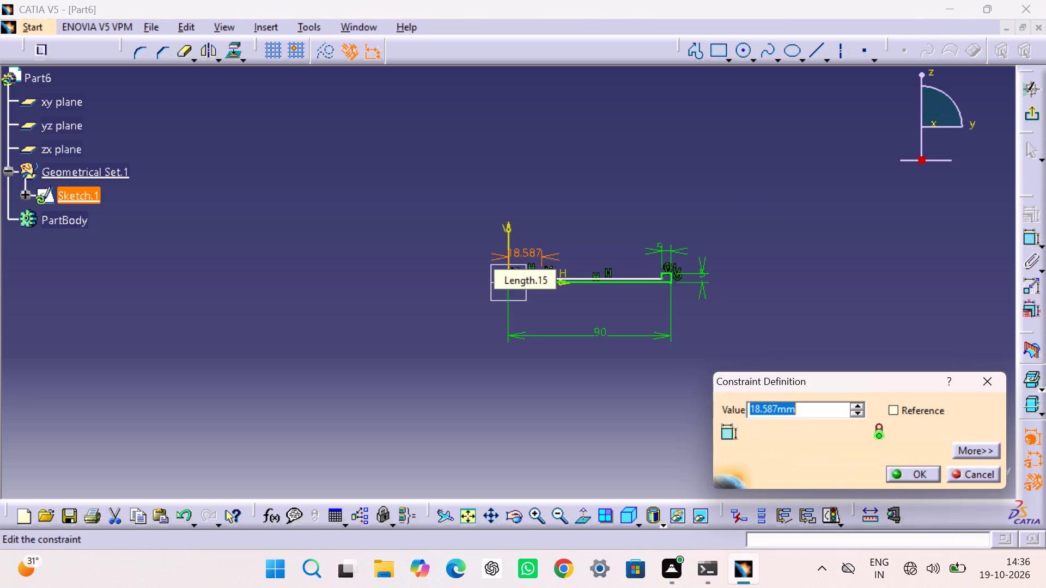
pyautogui.press('5')
pyautogui.press('Return')
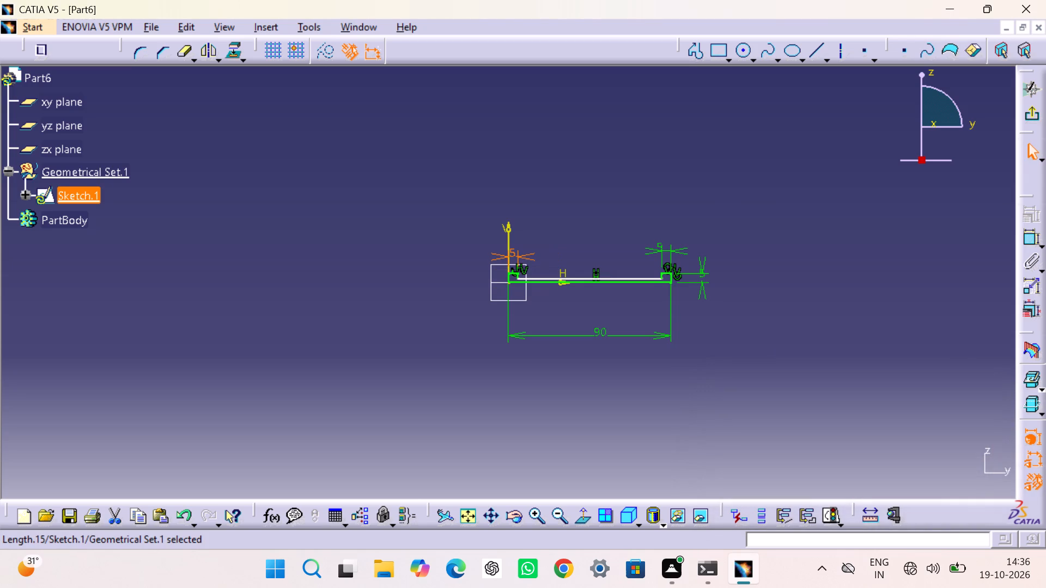
pyautogui.click(672, 158)
# Dimension the distance between the profile's base line and the recess floor and set it to 3 mm.
pyautogui.click(1030, 238)
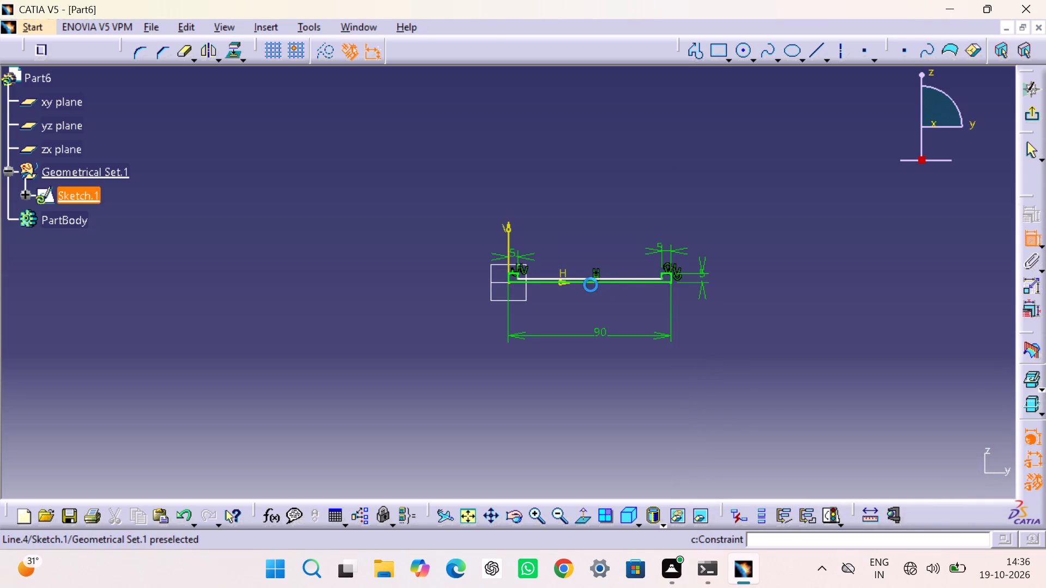
pyautogui.click(588, 278)
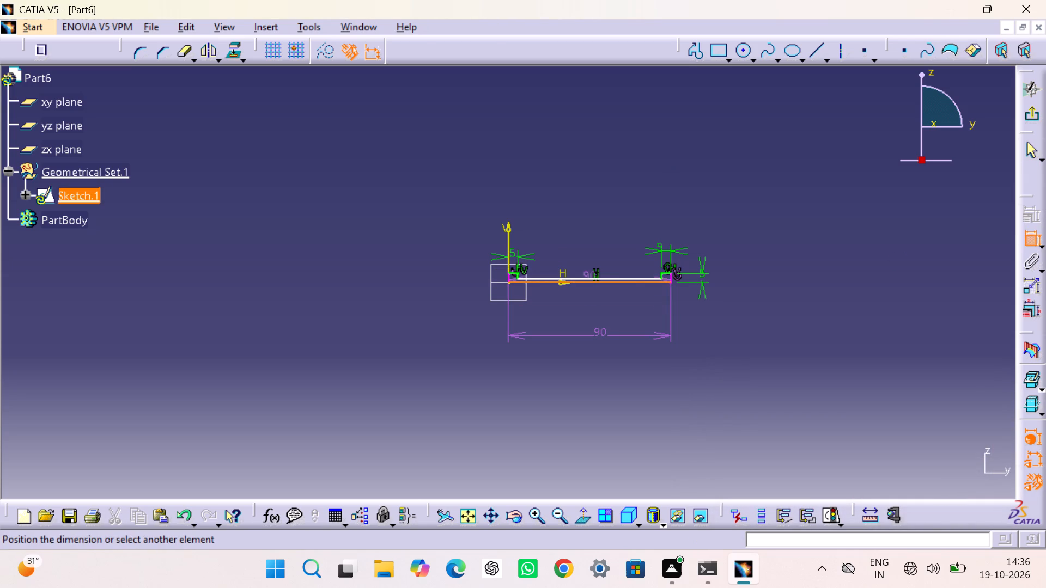
pyautogui.click(544, 276)
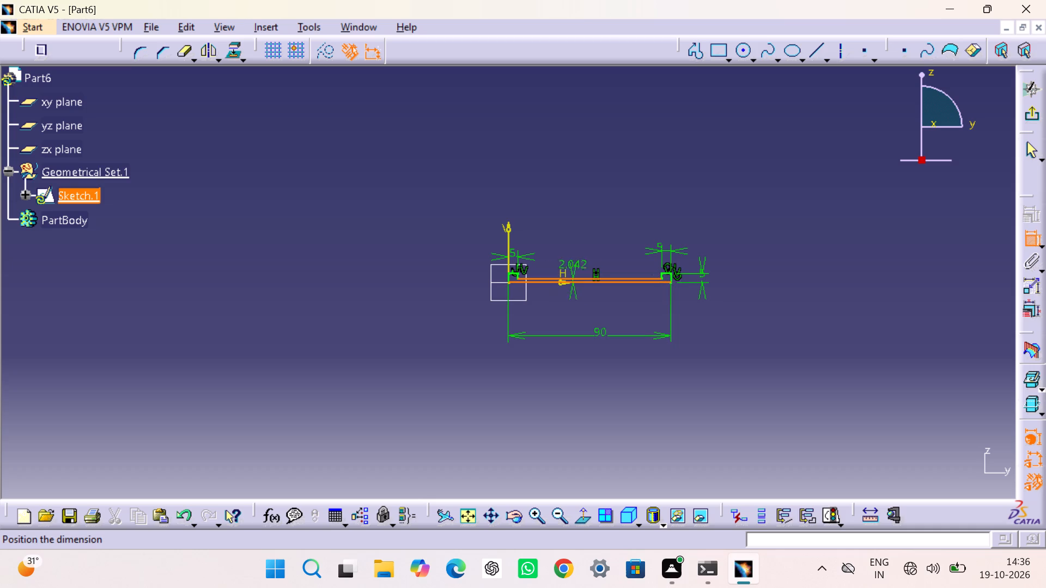
pyautogui.click(746, 286)
pyautogui.doubleClick(747, 284)
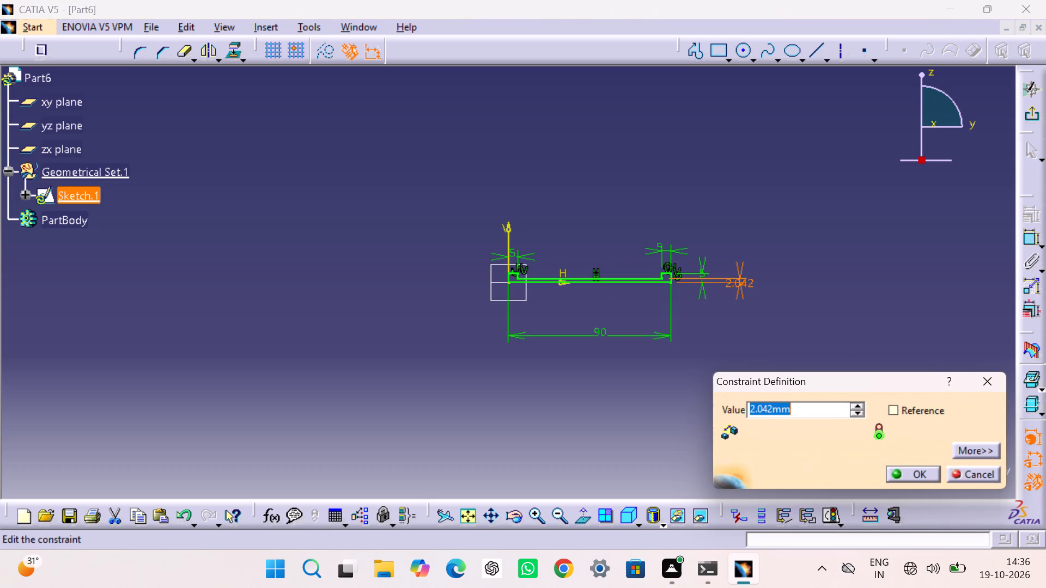
pyautogui.press('3')
pyautogui.press('Return')
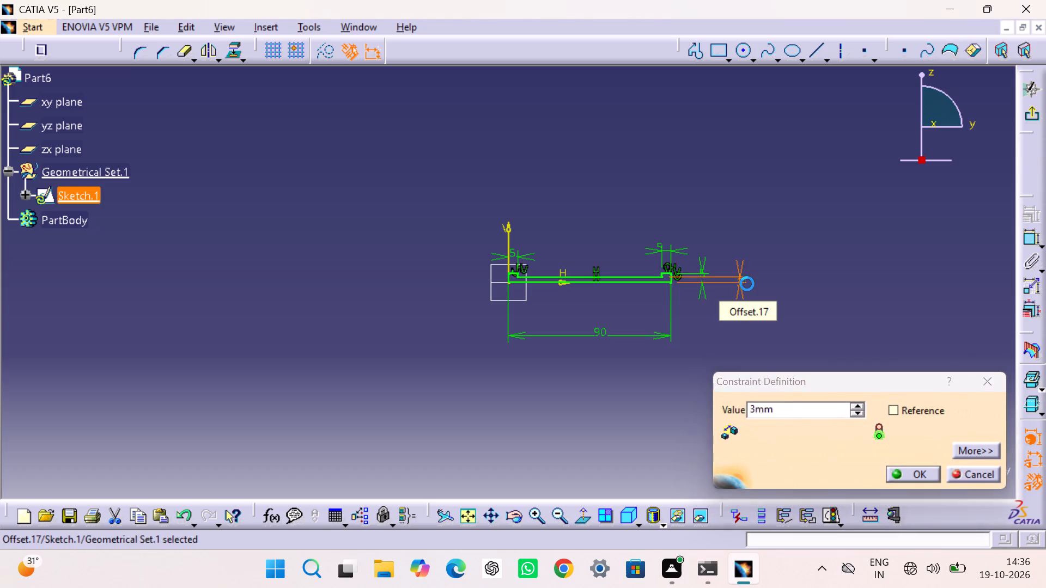
pyautogui.click(752, 241)
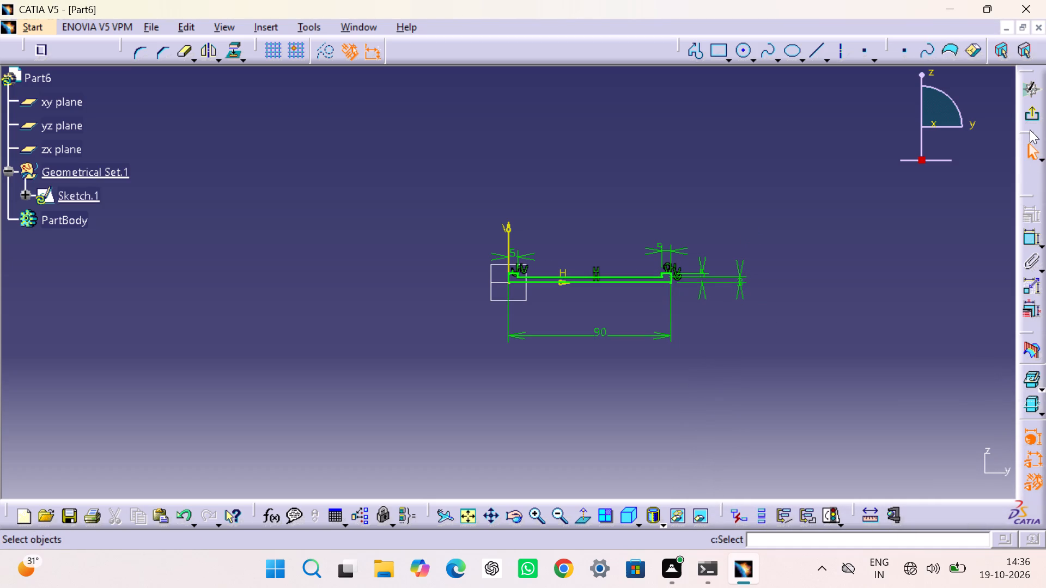
# Exit the sketch and revolve the profile 360 degrees about its long base line with the Shaft command.
pyautogui.click(1031, 114)
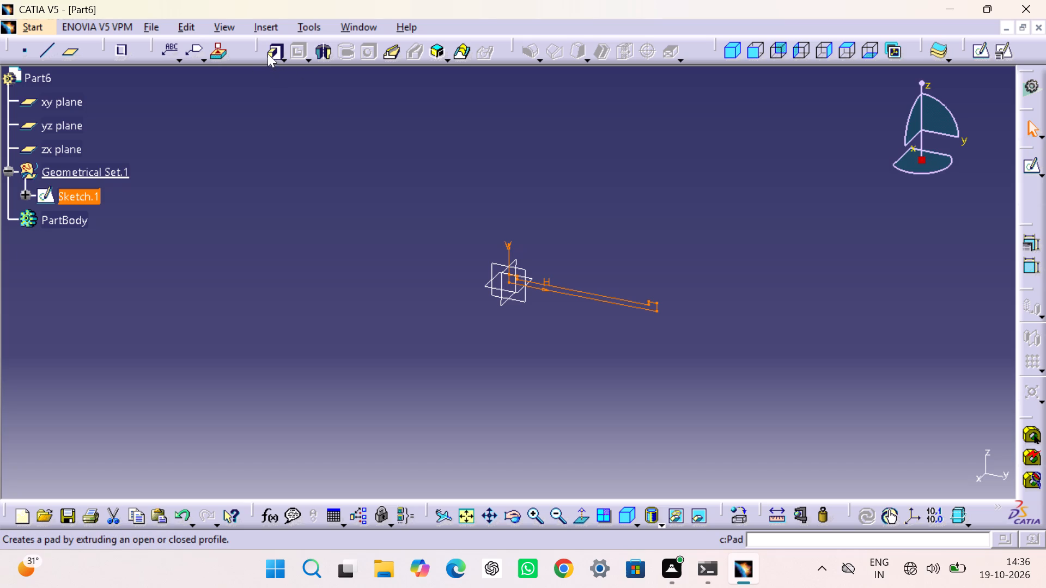
pyautogui.click(319, 58)
pyautogui.click(624, 316)
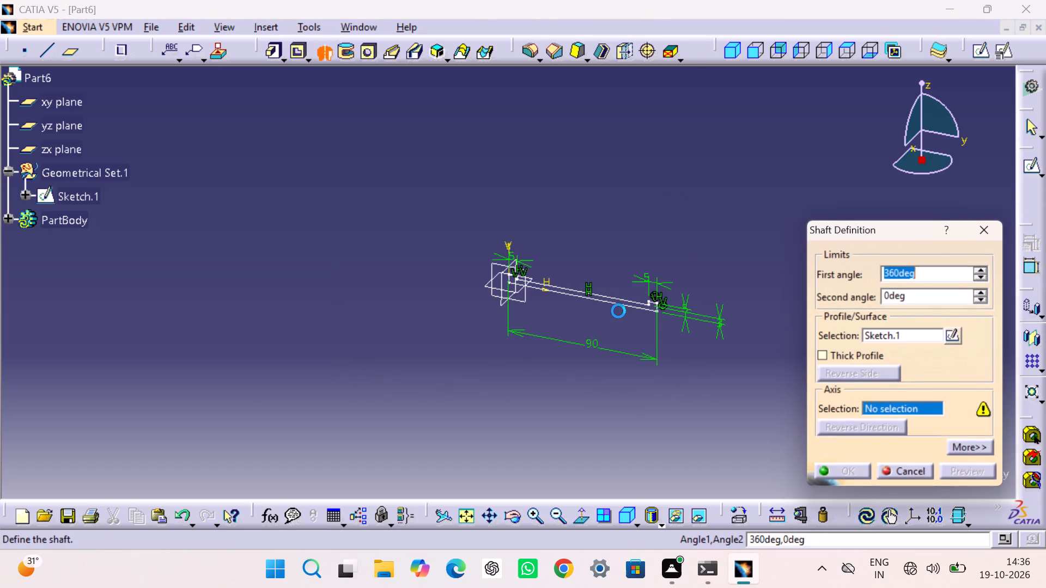
pyautogui.click(610, 304)
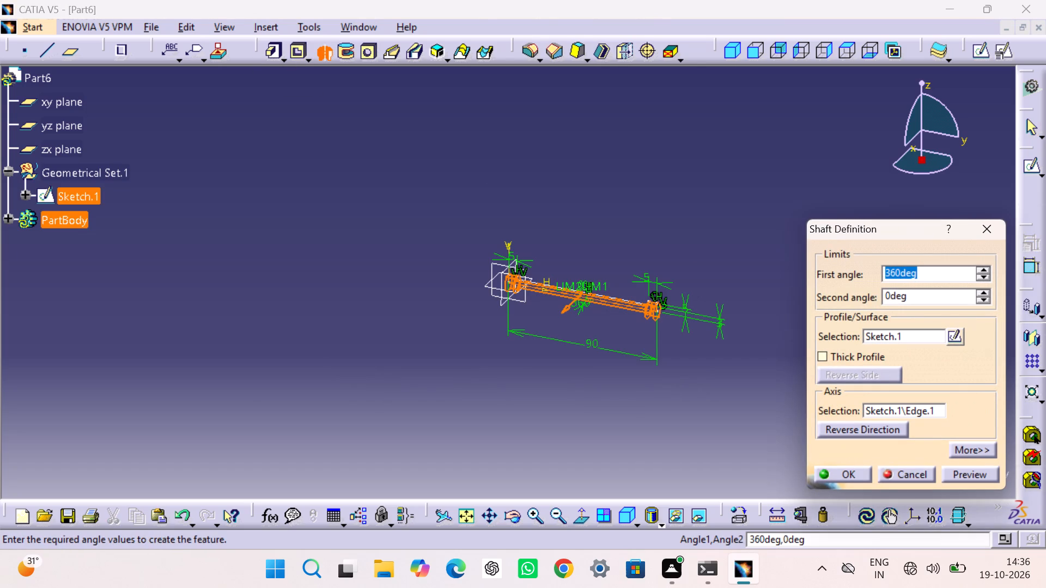
pyautogui.click(836, 473)
pyautogui.click(792, 387)
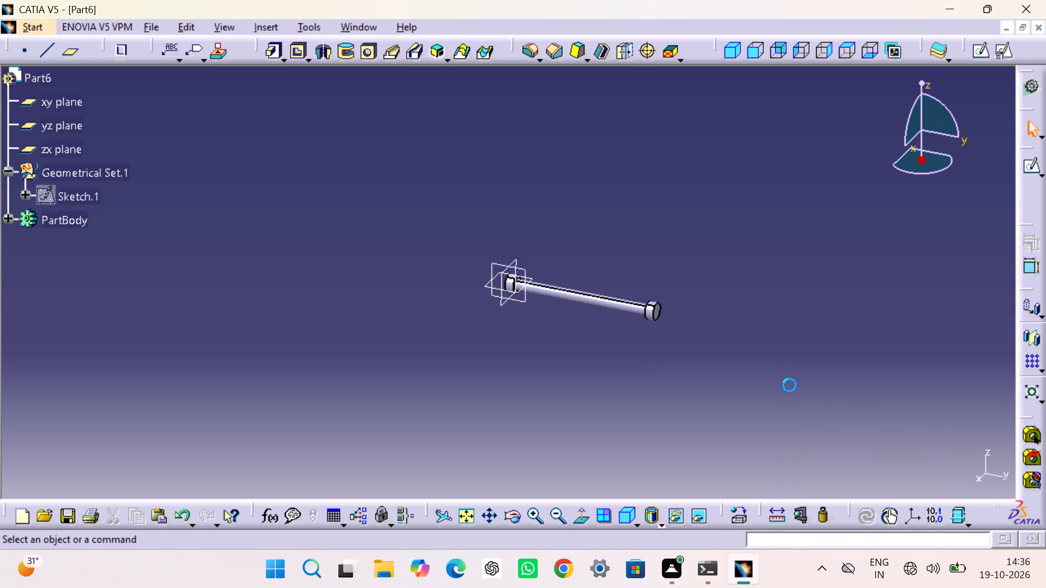
# Hide the xy, yz and zx planes.
pyautogui.click(51, 100)
pyautogui.keyDown('ctrl'); pyautogui.click(64, 120); pyautogui.keyUp('ctrl')
pyautogui.keyDown('ctrl'); pyautogui.click(67, 143); pyautogui.keyUp('ctrl')
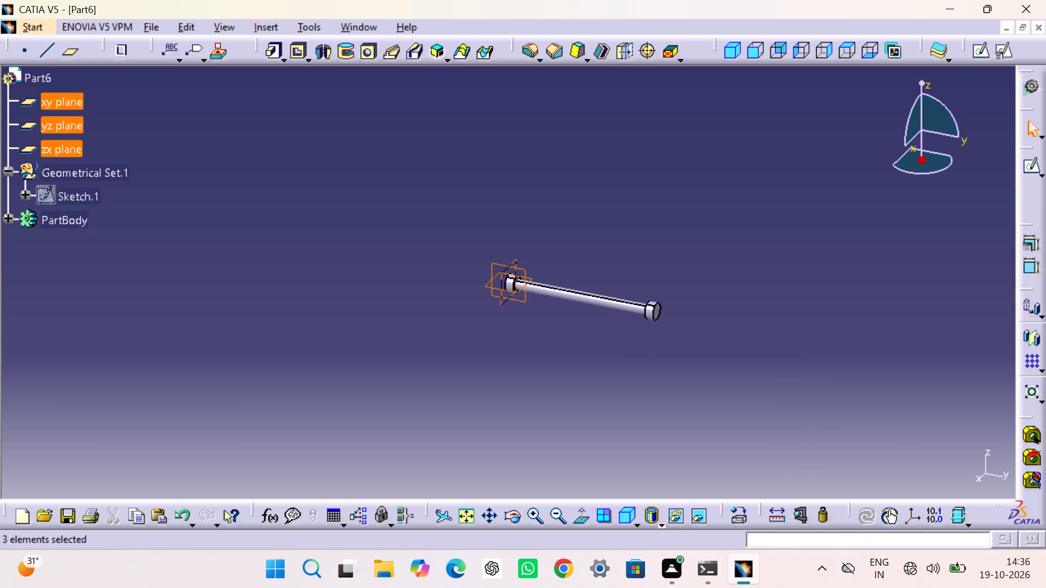
pyautogui.keyDown('ctrl'); pyautogui.rightClick(67, 143); pyautogui.keyUp('ctrl')
pyautogui.click(106, 191)
pyautogui.click(266, 172)
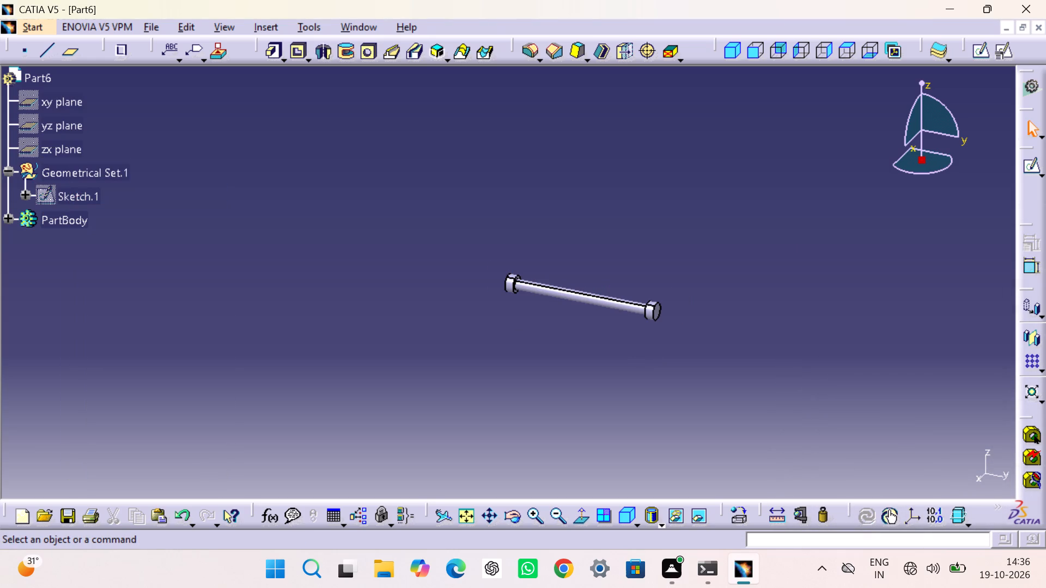
# Apply the Eroded metal 1 material from the Metal family to PartBody.
pyautogui.click(733, 511)
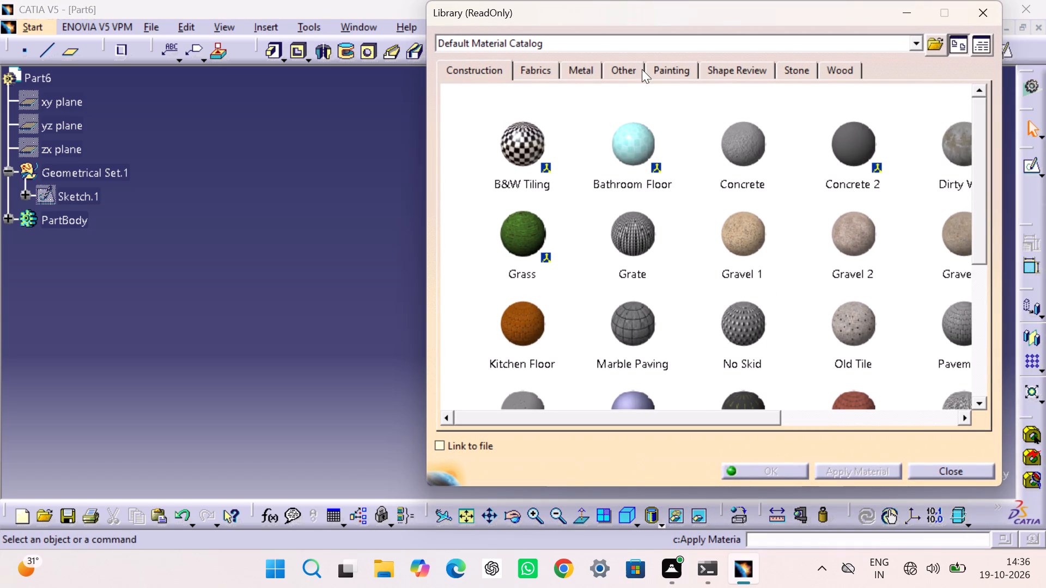
pyautogui.click(637, 68)
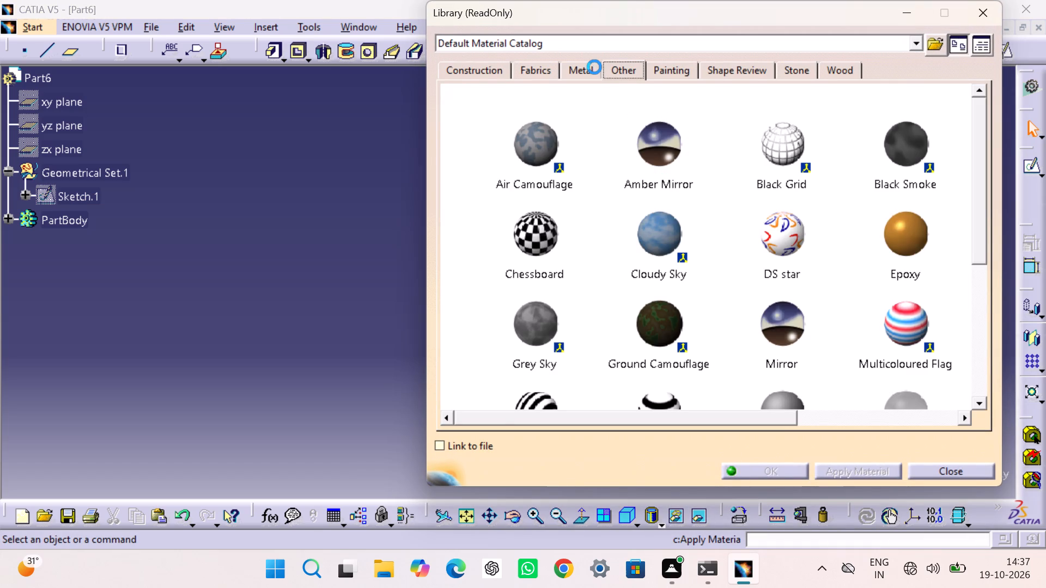
pyautogui.click(594, 67)
pyautogui.click(728, 237)
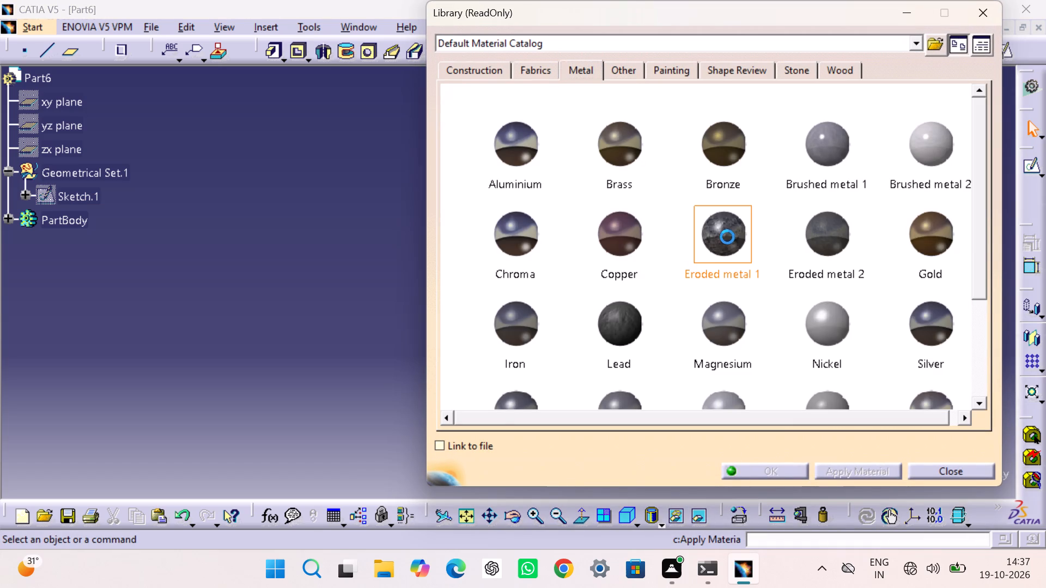
pyautogui.click(83, 224)
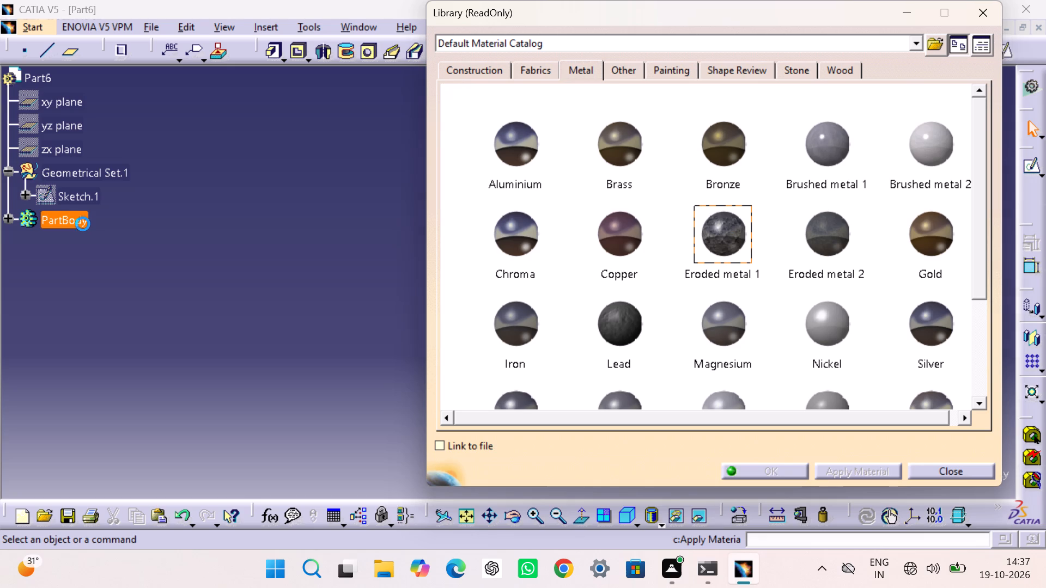
pyautogui.click(780, 466)
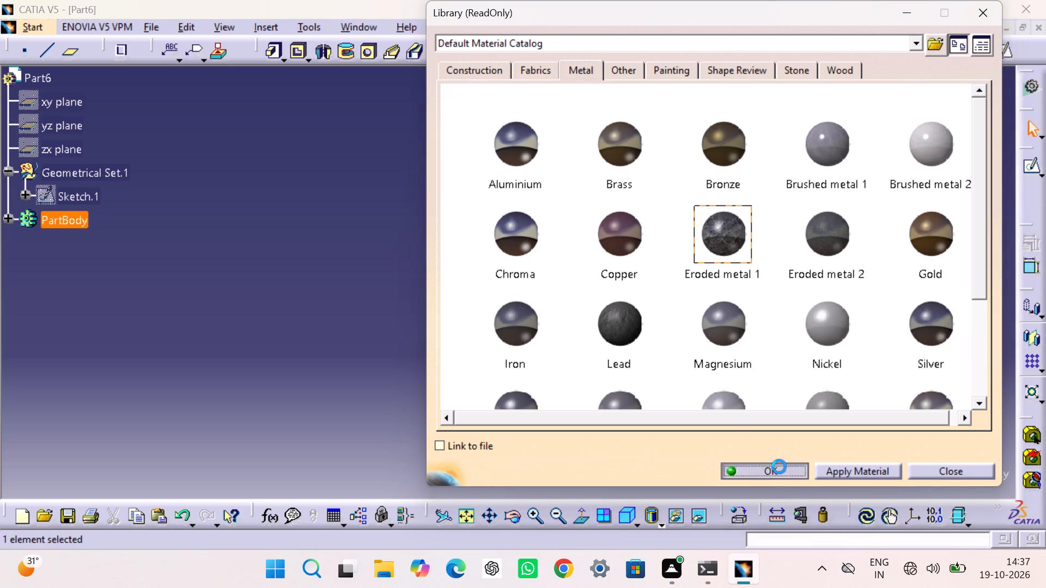
pyautogui.click(737, 263)
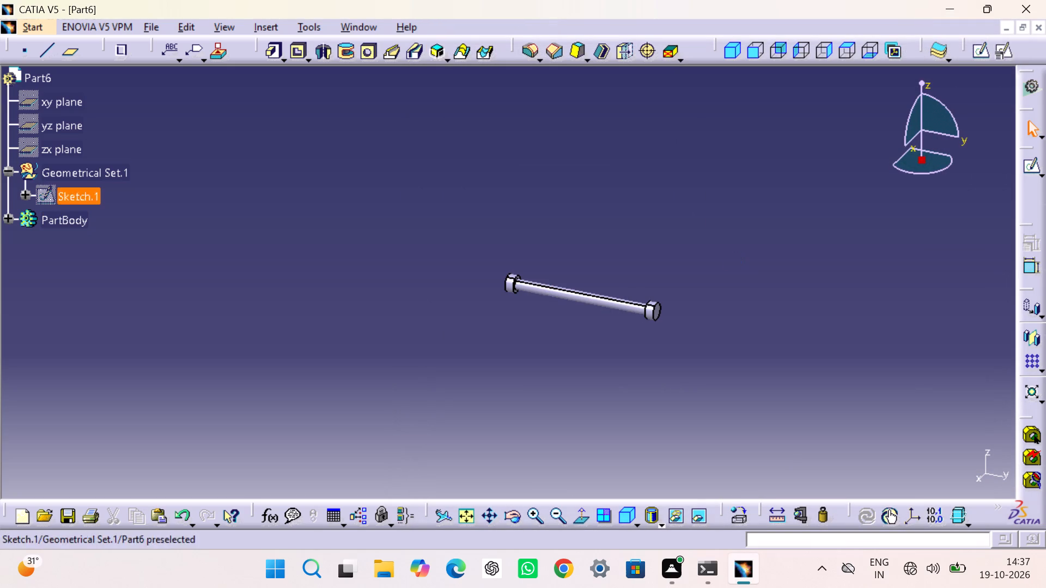
# Set the fill colour of PartBody to tan in its graphic properties.
pyautogui.rightClick(70, 216)
pyautogui.click(129, 275)
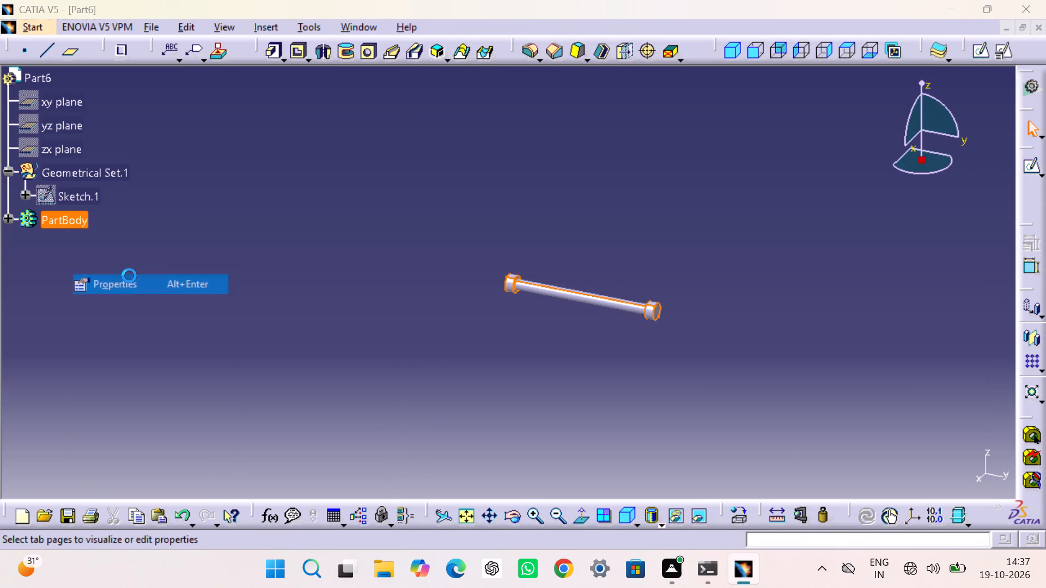
pyautogui.click(740, 115)
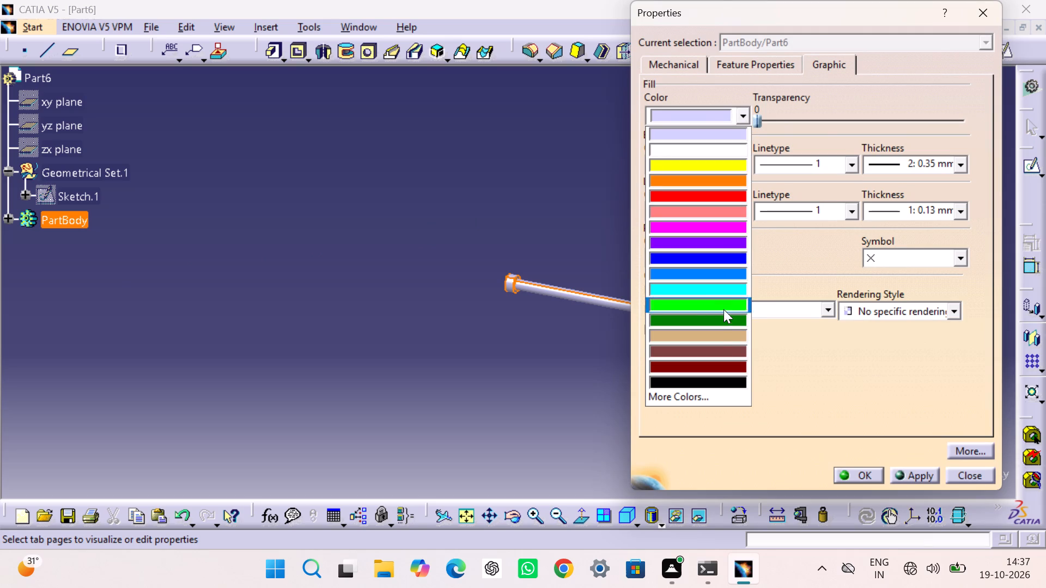
pyautogui.click(719, 338)
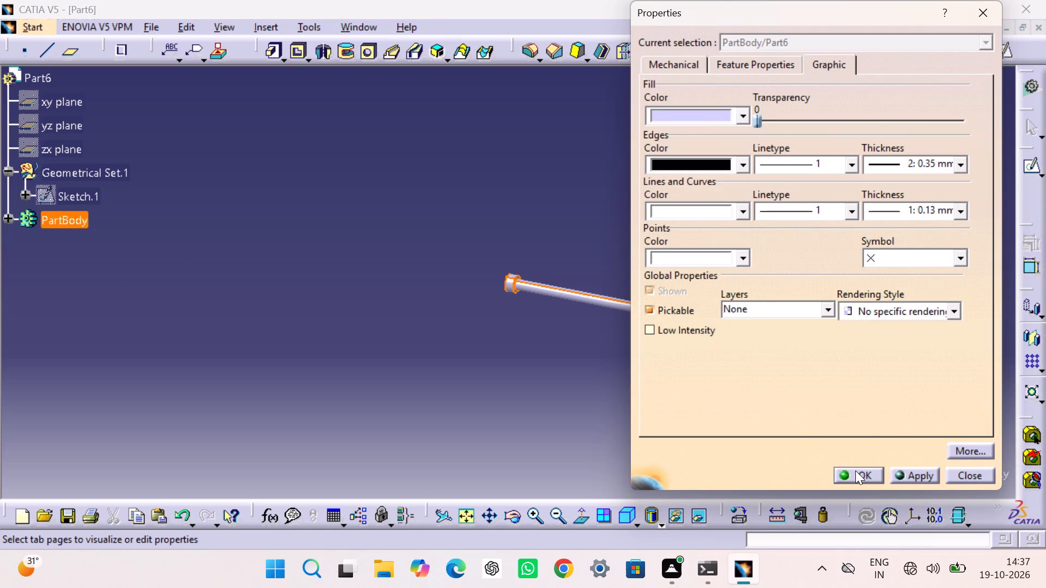
pyautogui.click(855, 470)
pyautogui.click(826, 372)
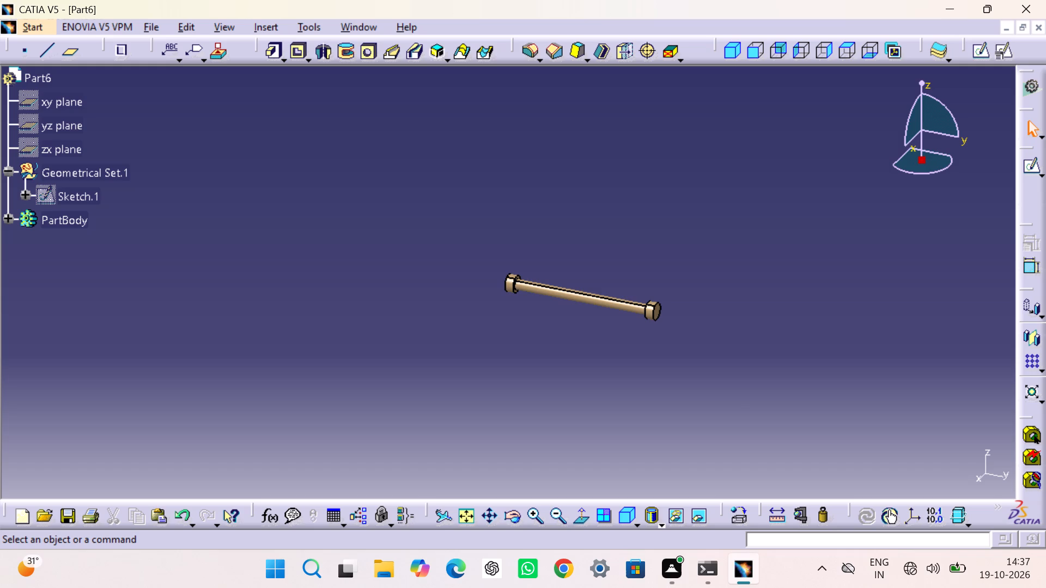
# Save the part as Part6.CATPart in the Catia folder.
pyautogui.hotkey('ctrl', 's')
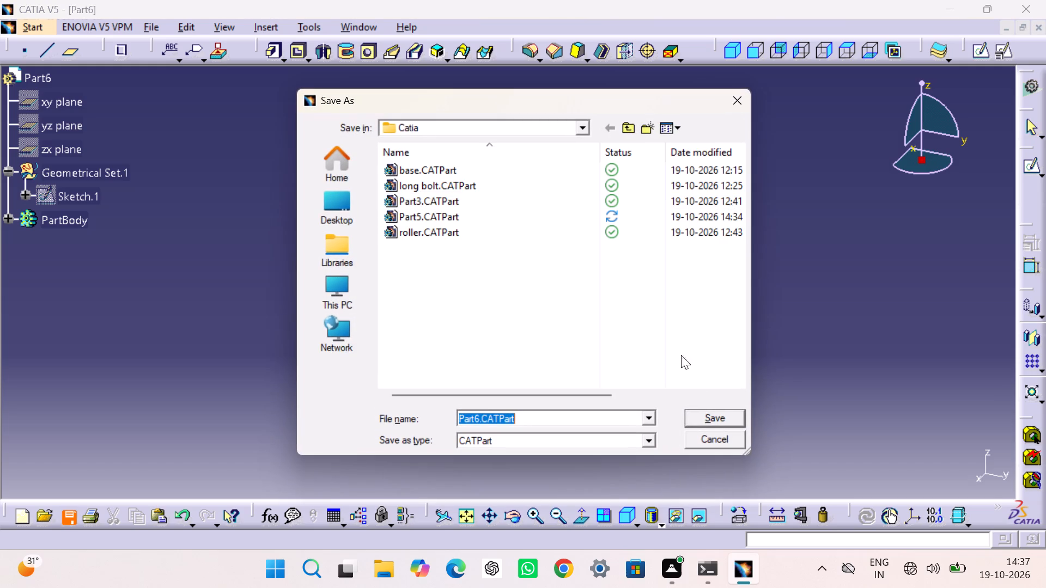
pyautogui.click(713, 417)
pyautogui.click(719, 237)
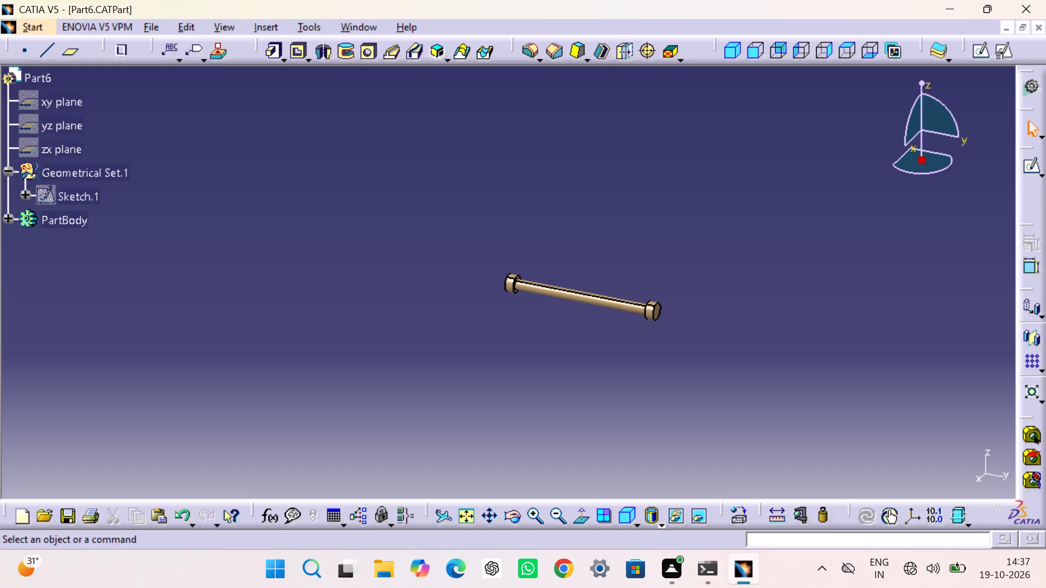
# Create a new Part document for the seventh part.
pyautogui.hotkey('ctrl', 'n')
pyautogui.press('p')
pyautogui.press('Return')
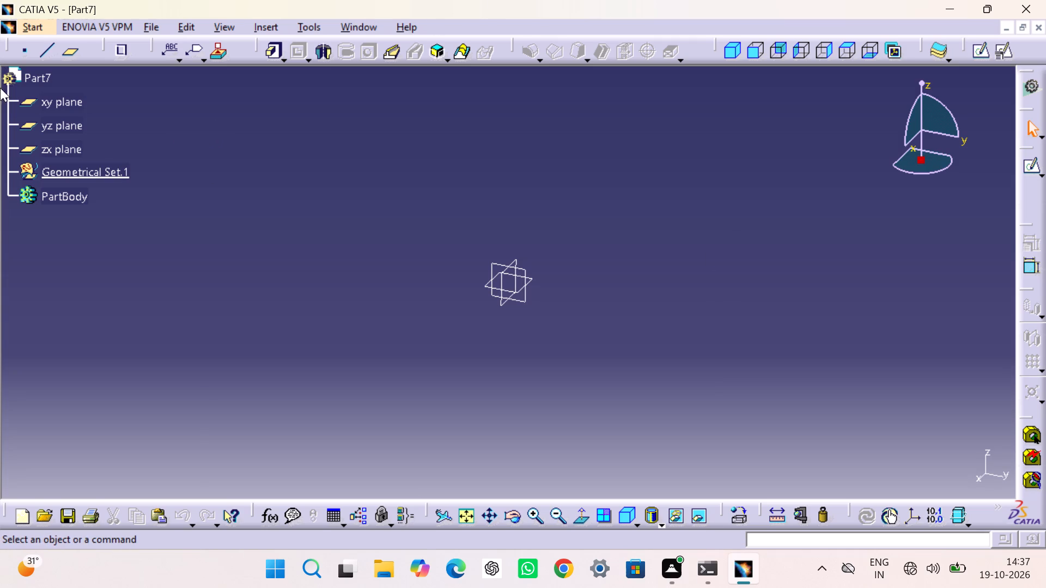
# Open a new sketch on the yz plane.
pyautogui.click(496, 265)
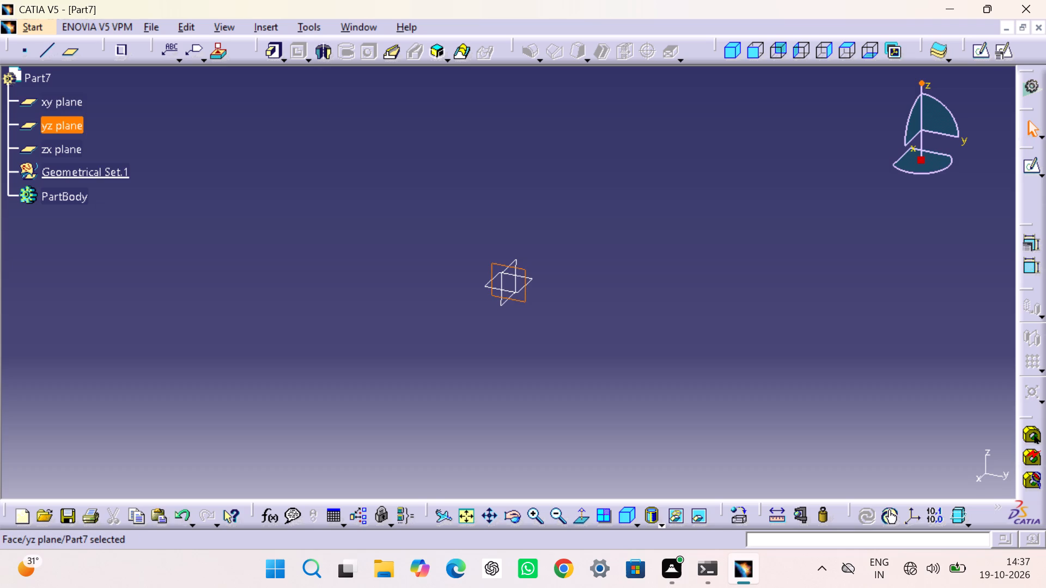
pyautogui.click(978, 51)
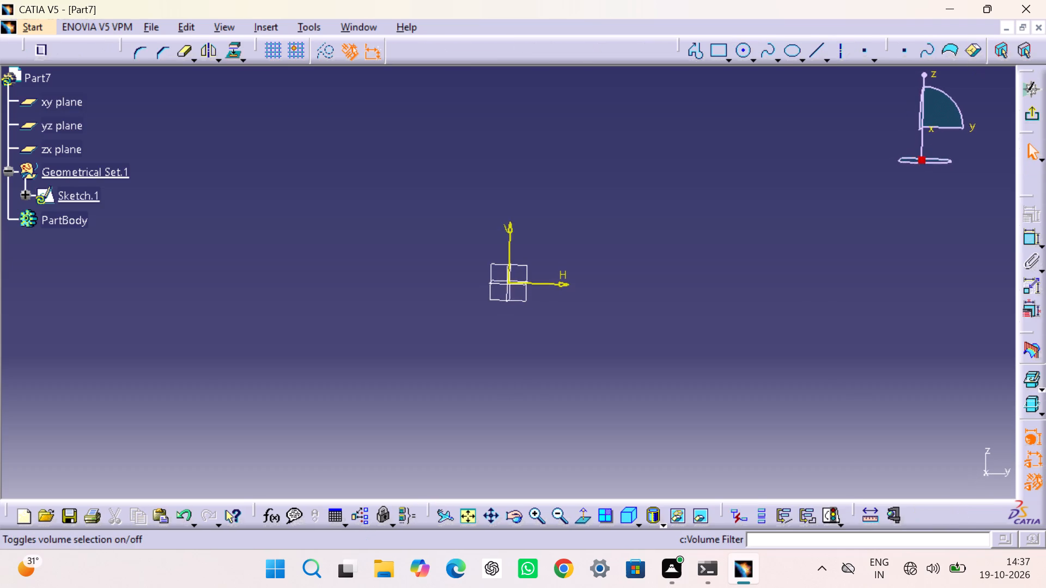
pyautogui.click(616, 218)
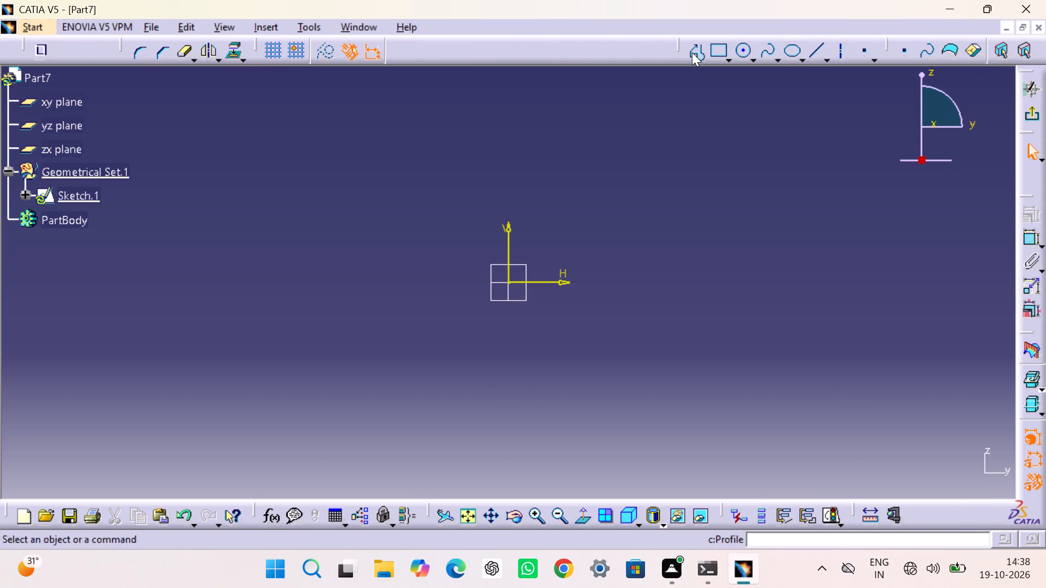
# Draw a closed arch profile with its base on the H axis, sides about 59 mm high and a tangent-arc top about 37 mm in radius.
pyautogui.click(692, 52)
pyautogui.click(451, 280)
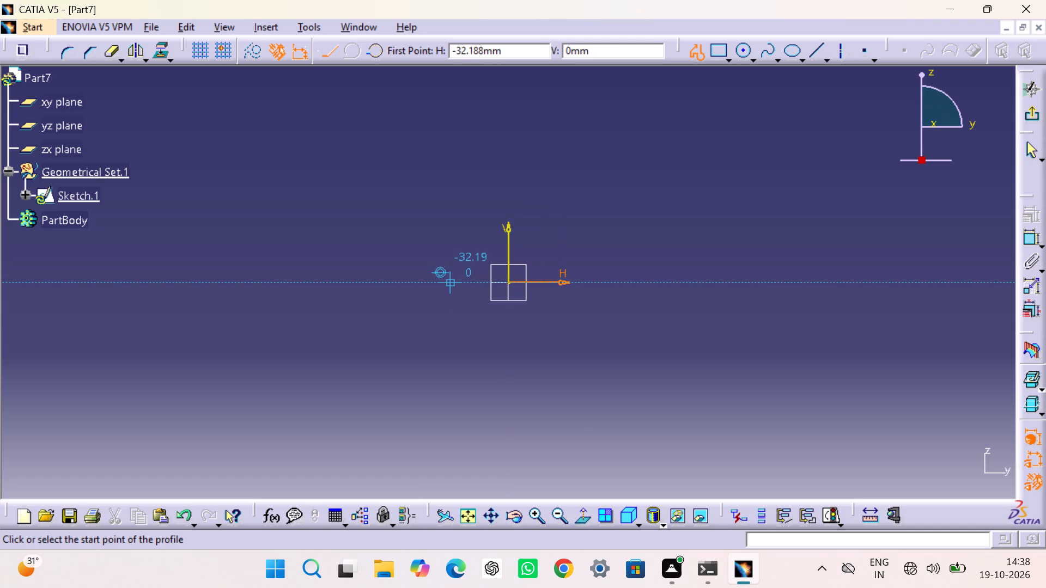
pyautogui.moveTo(594, 284); pyautogui.dragTo(592, 276)
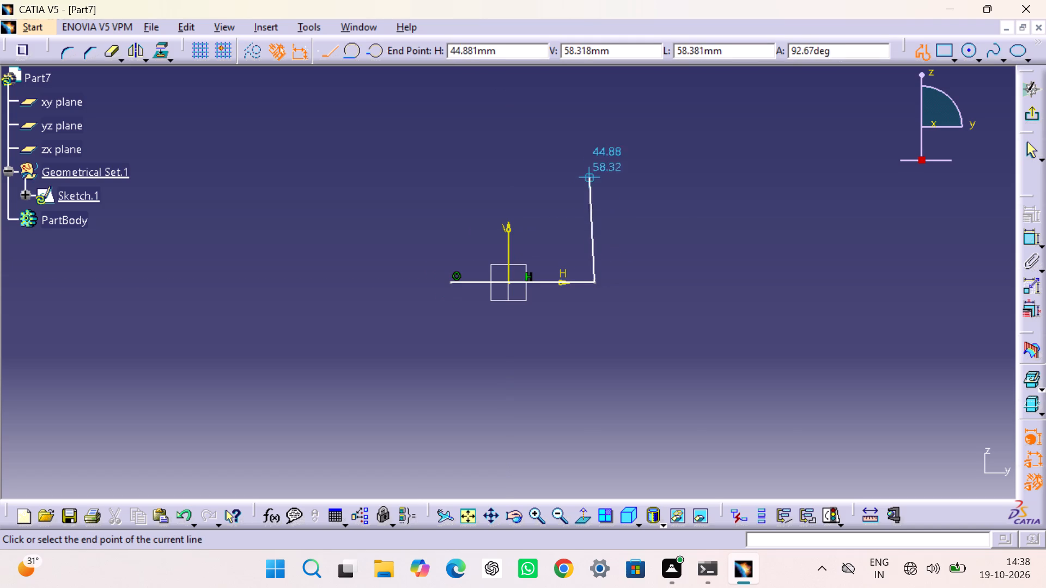
pyautogui.click(594, 175)
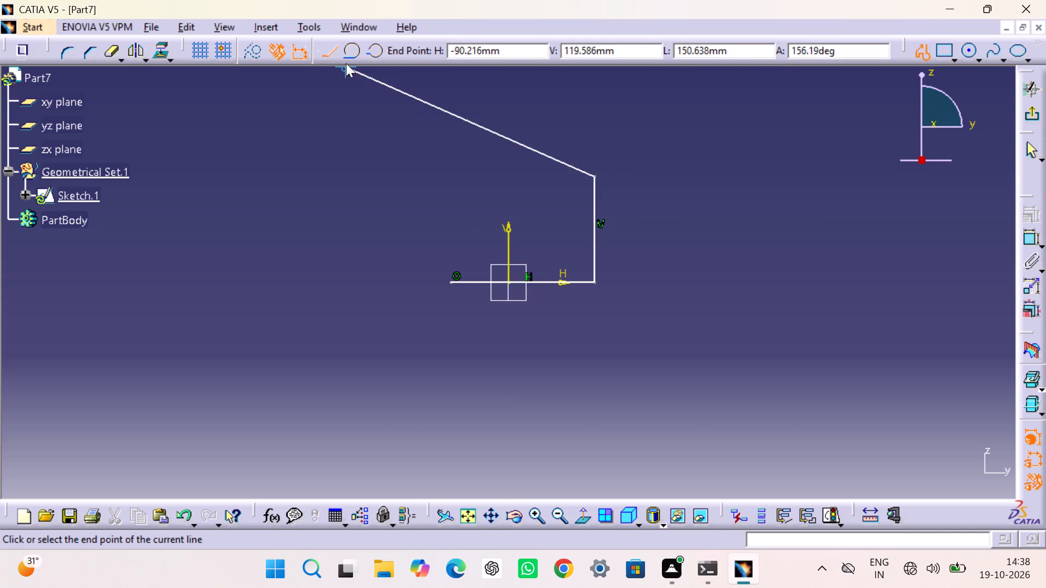
pyautogui.click(346, 51)
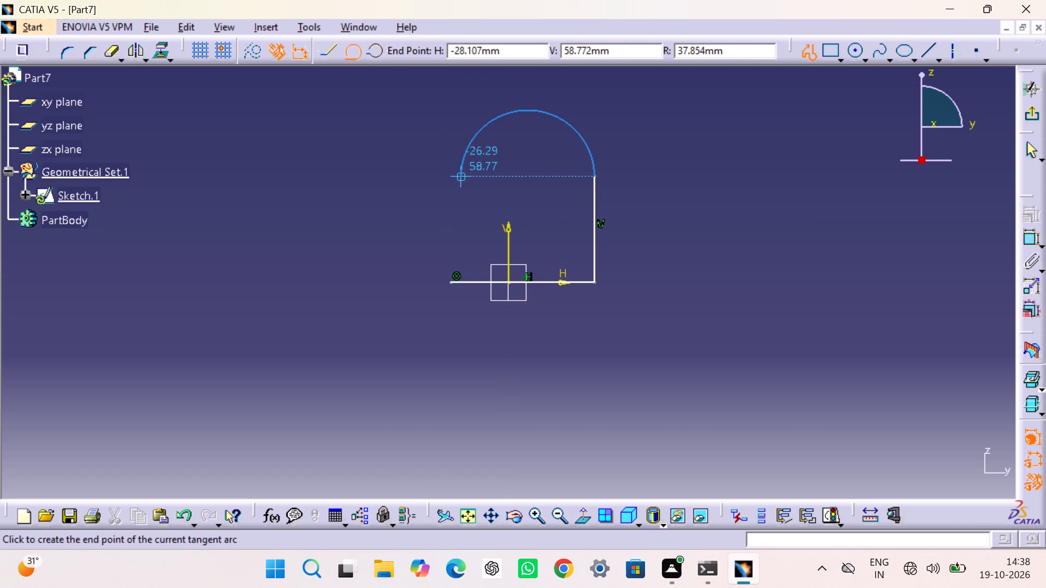
pyautogui.click(462, 174)
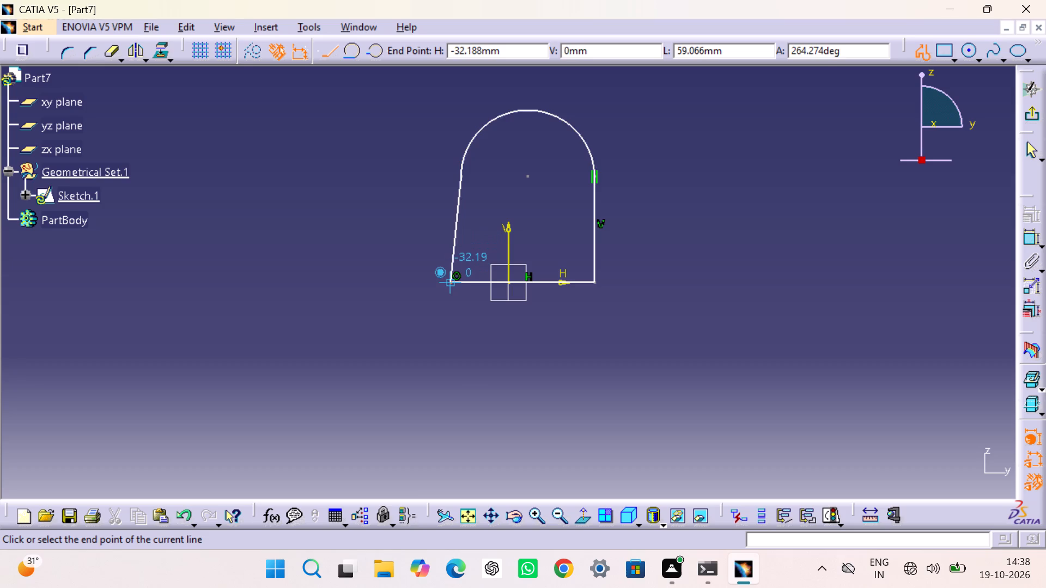
pyautogui.click(450, 283)
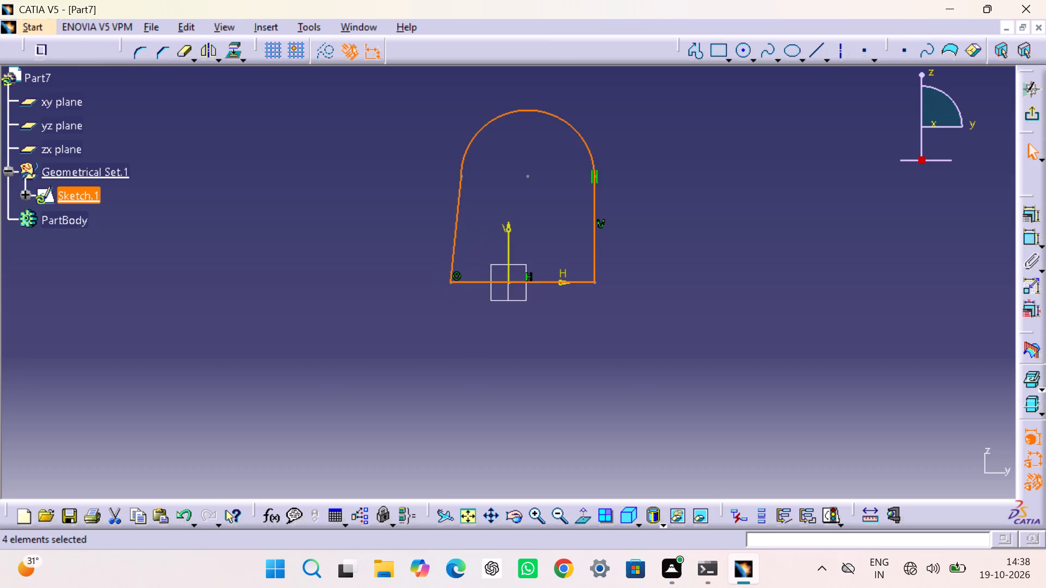
pyautogui.click(709, 235)
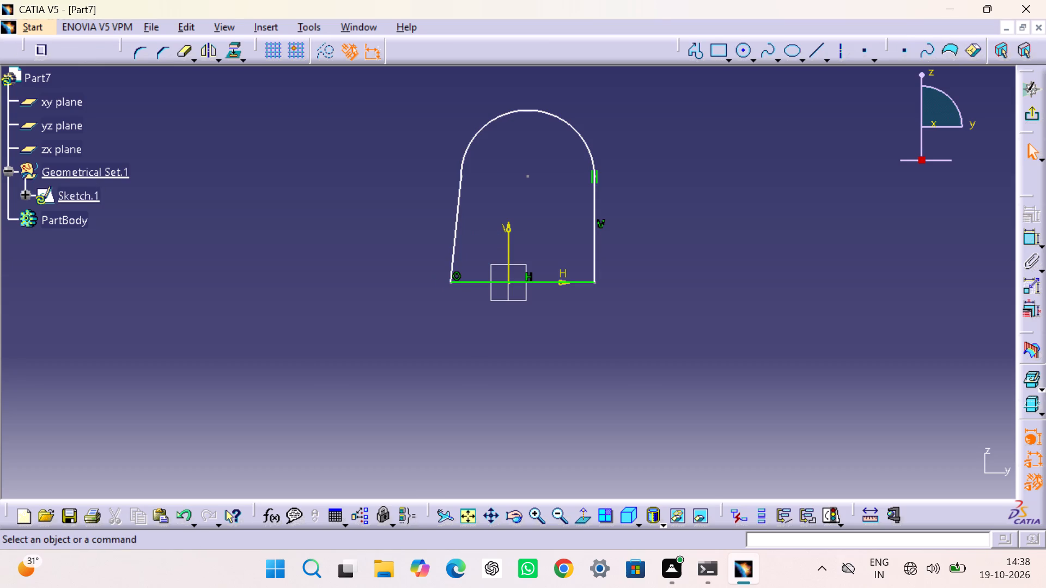
# Constrain the slanted side line of the arch profile to be vertical.
pyautogui.click(459, 217)
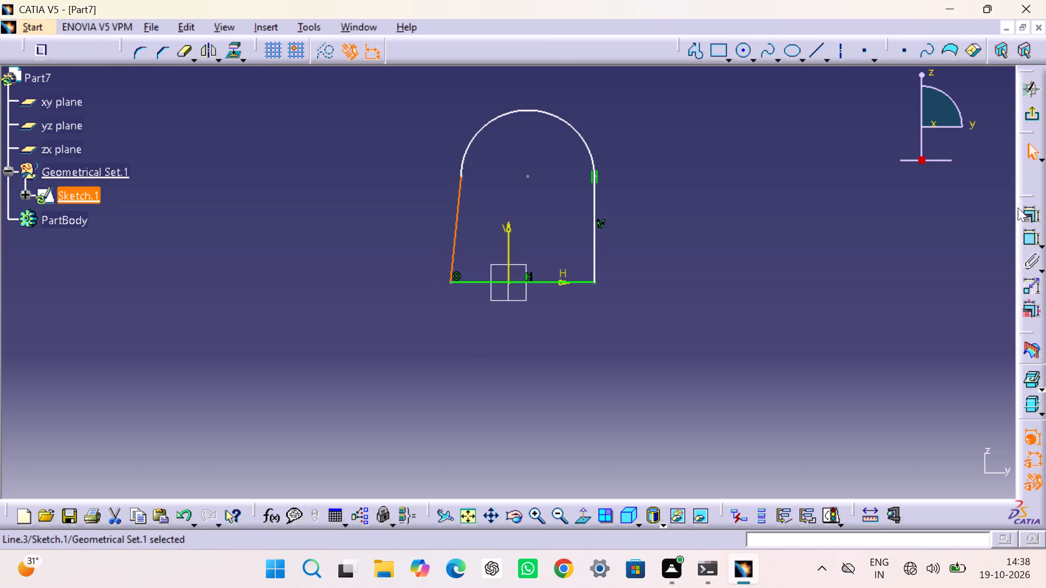
pyautogui.click(1024, 211)
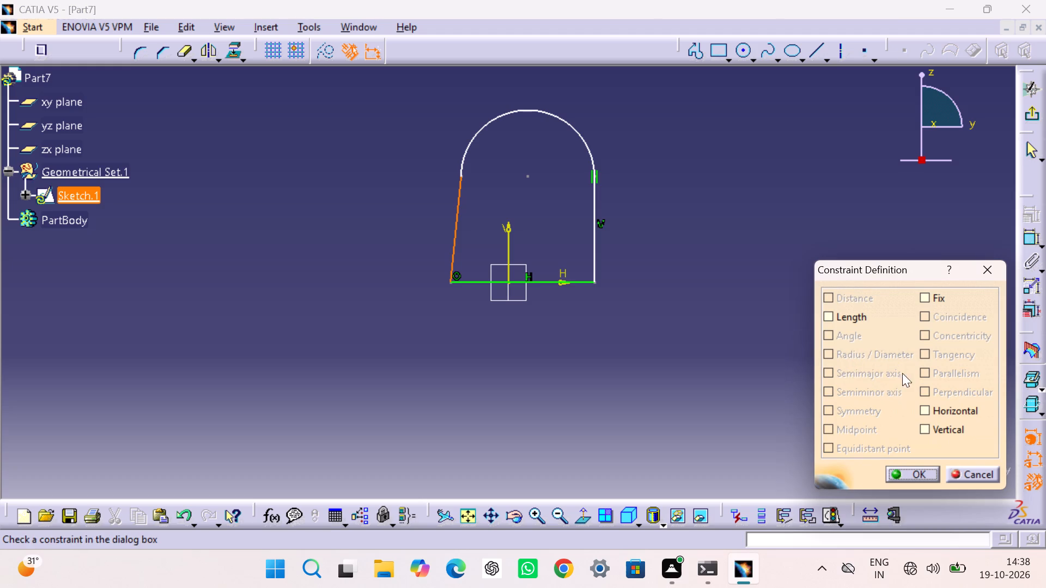
pyautogui.click(928, 427)
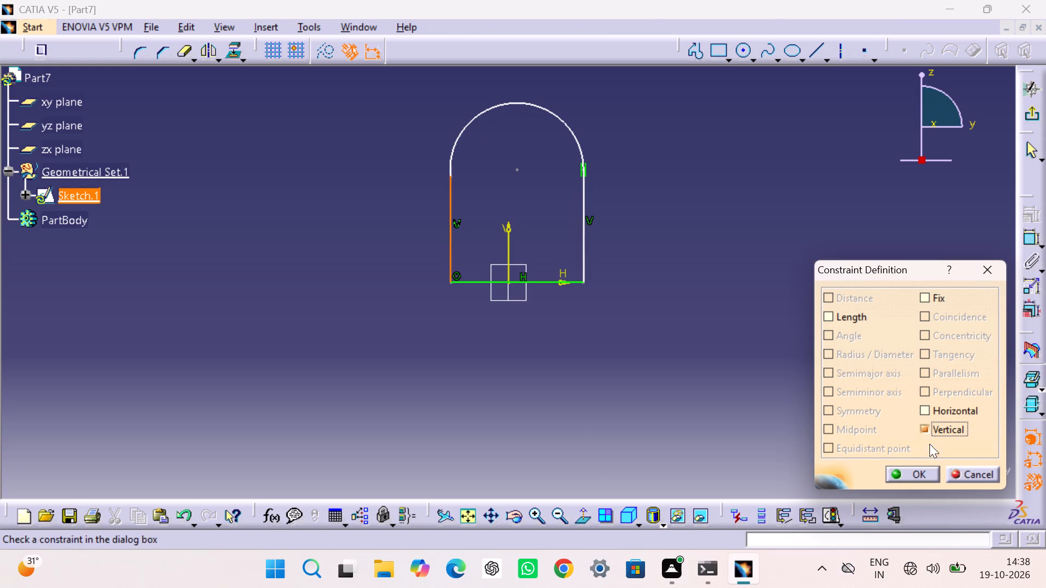
pyautogui.click(922, 473)
pyautogui.click(851, 391)
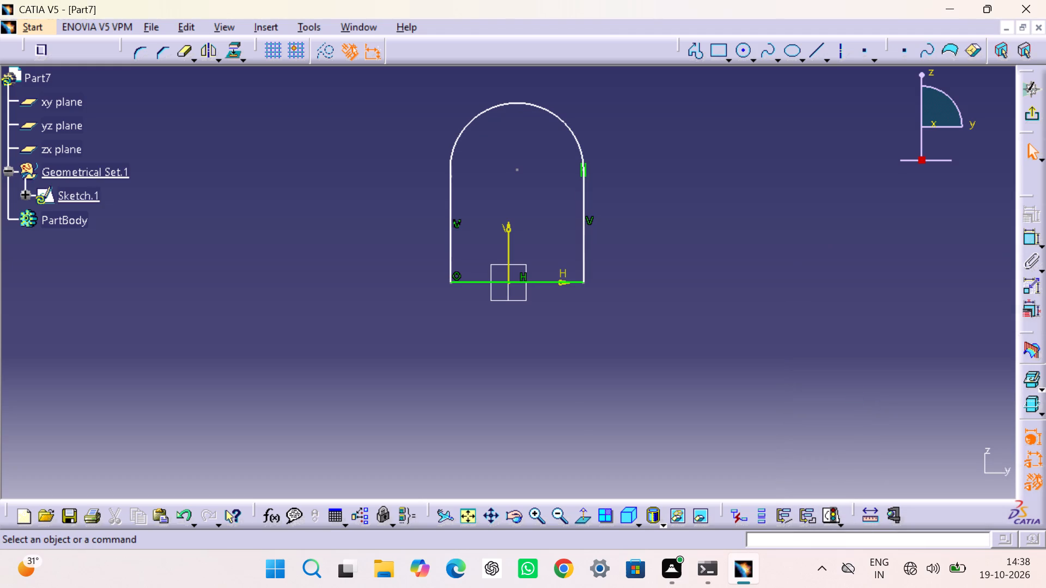
# Add a tangency constraint between the top arc and the side line on the negative H side.
pyautogui.click(464, 136)
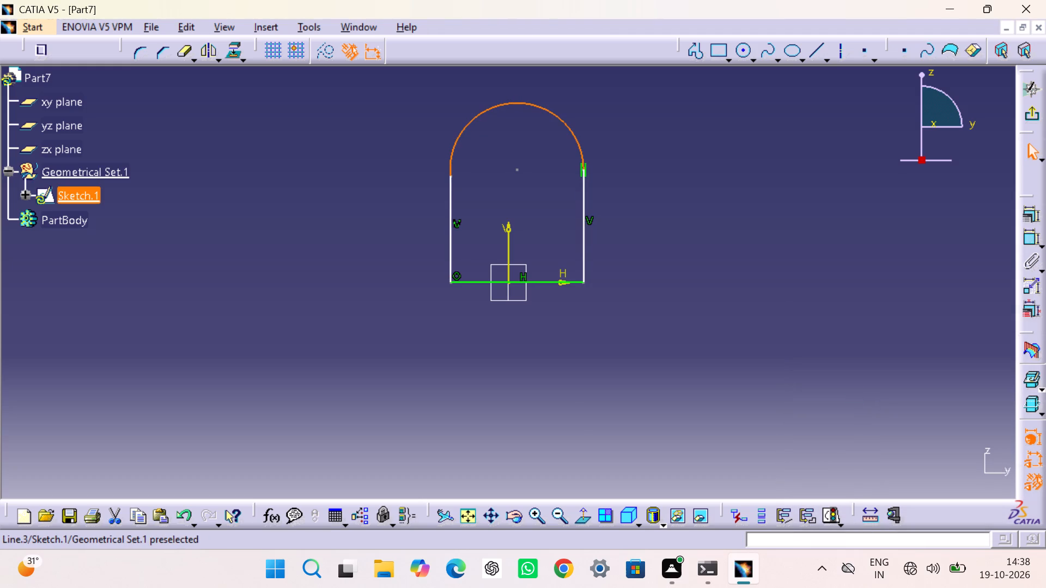
pyautogui.keyDown('ctrl'); pyautogui.click(449, 188); pyautogui.keyUp('ctrl')
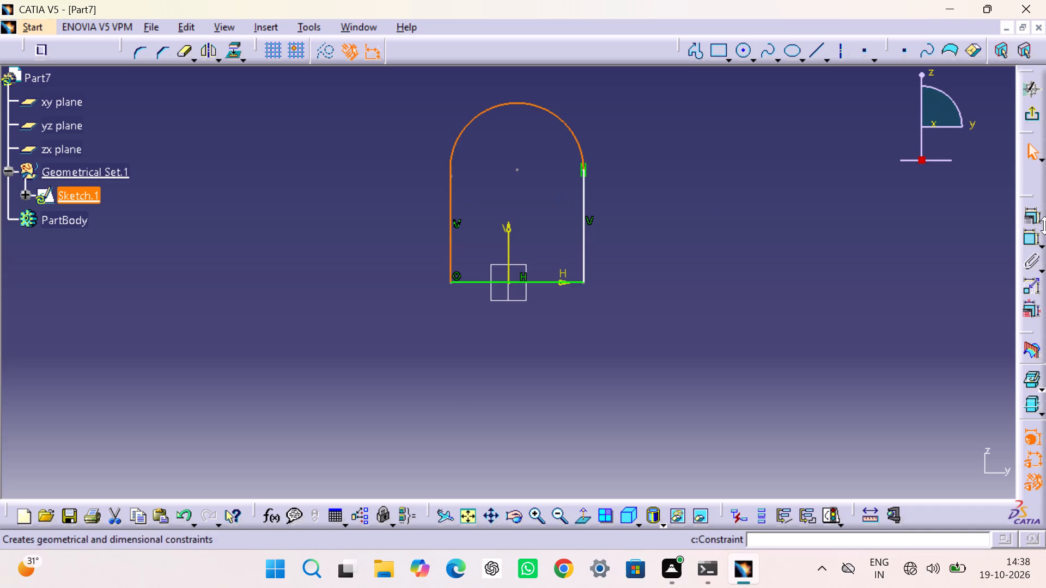
pyautogui.click(1030, 214)
pyautogui.click(922, 353)
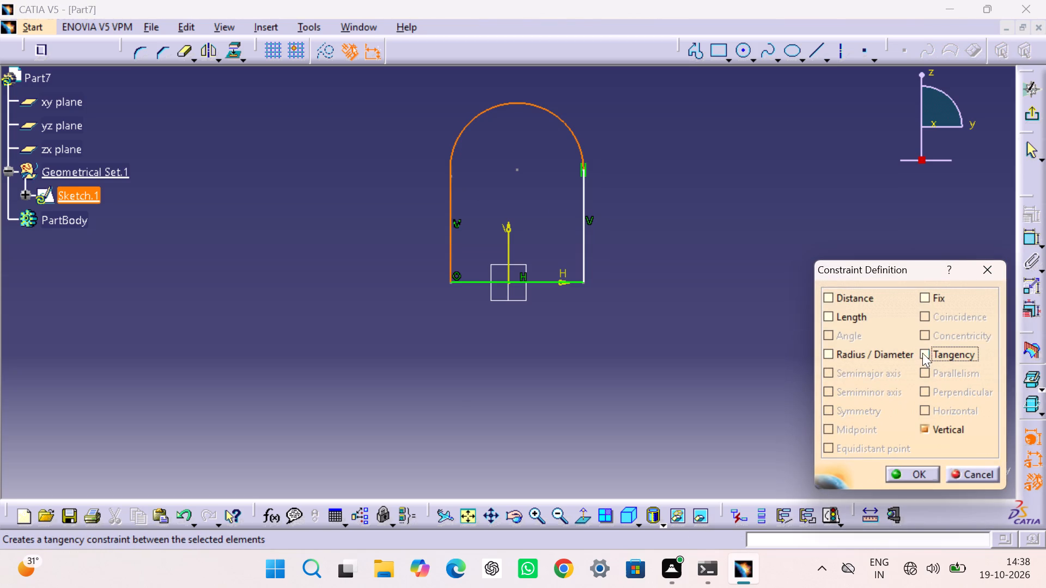
pyautogui.click(923, 471)
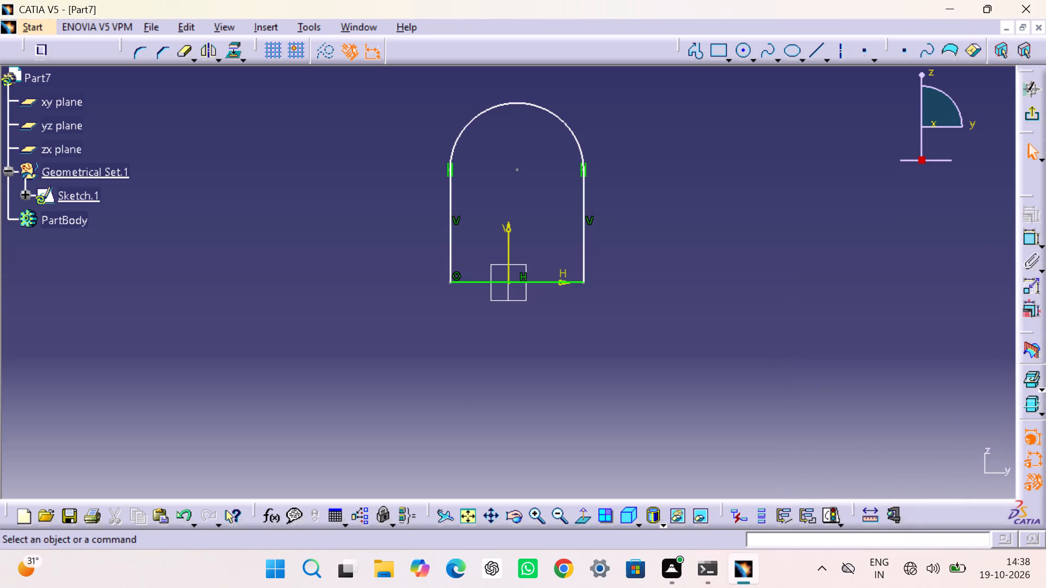
pyautogui.moveTo(780, 344); pyautogui.dragTo(781, 334)
# Make the two vertical side lines symmetric about the V axis.
pyautogui.doubleClick(1027, 237)
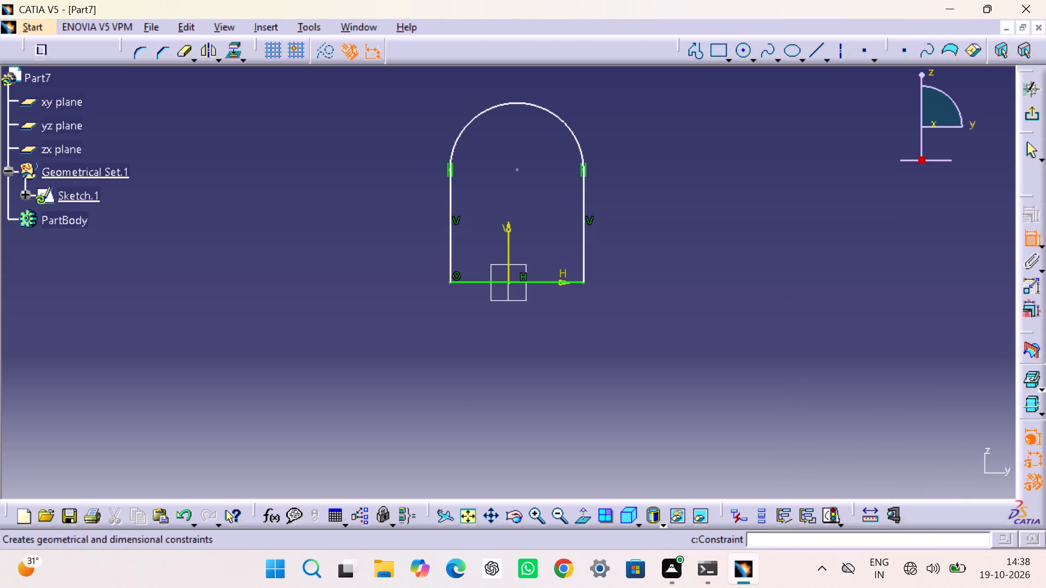
pyautogui.click(451, 197)
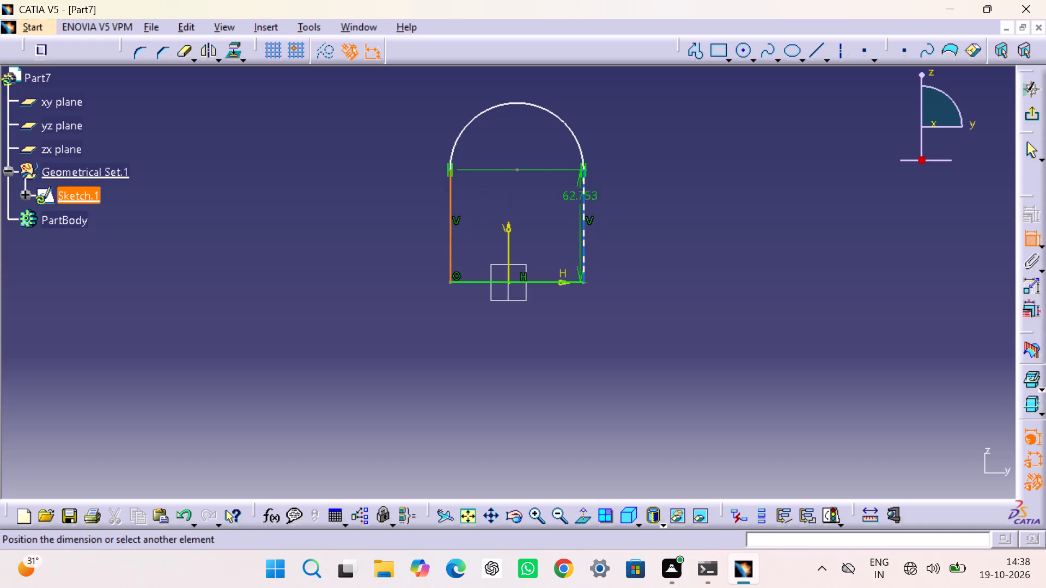
pyautogui.click(582, 199)
pyautogui.rightClick(601, 192)
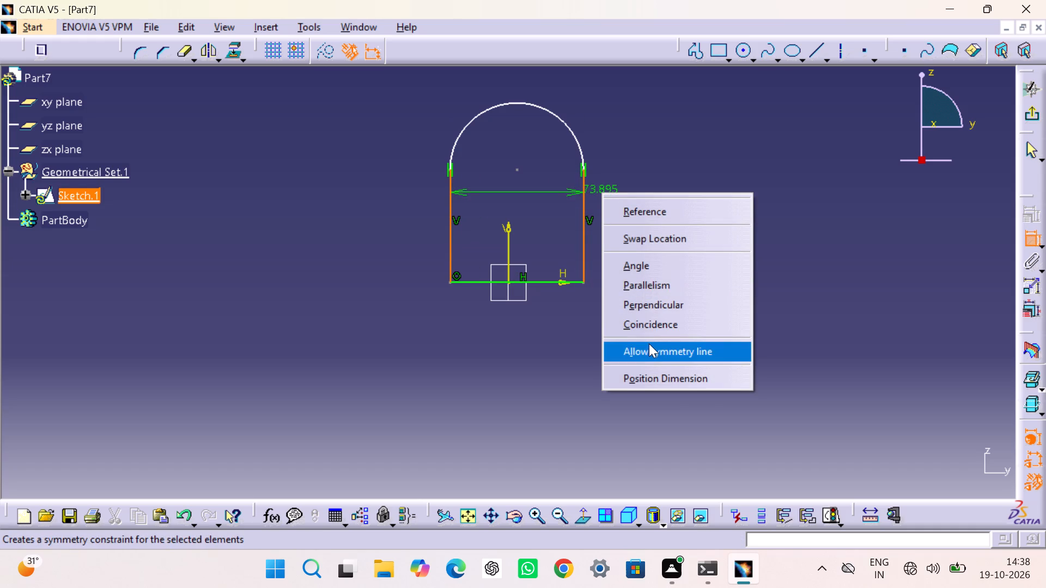
pyautogui.click(649, 344)
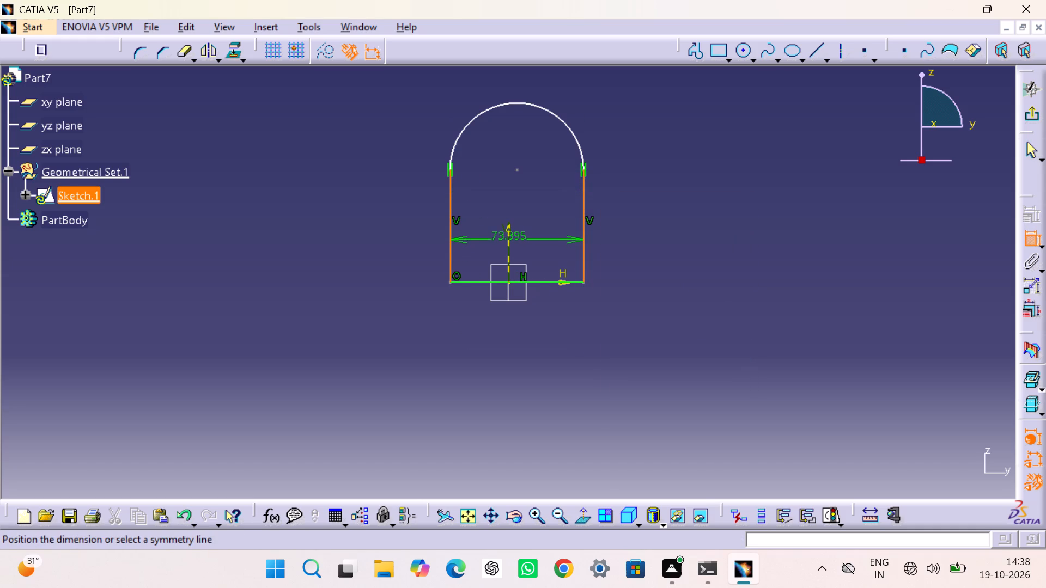
pyautogui.click(508, 240)
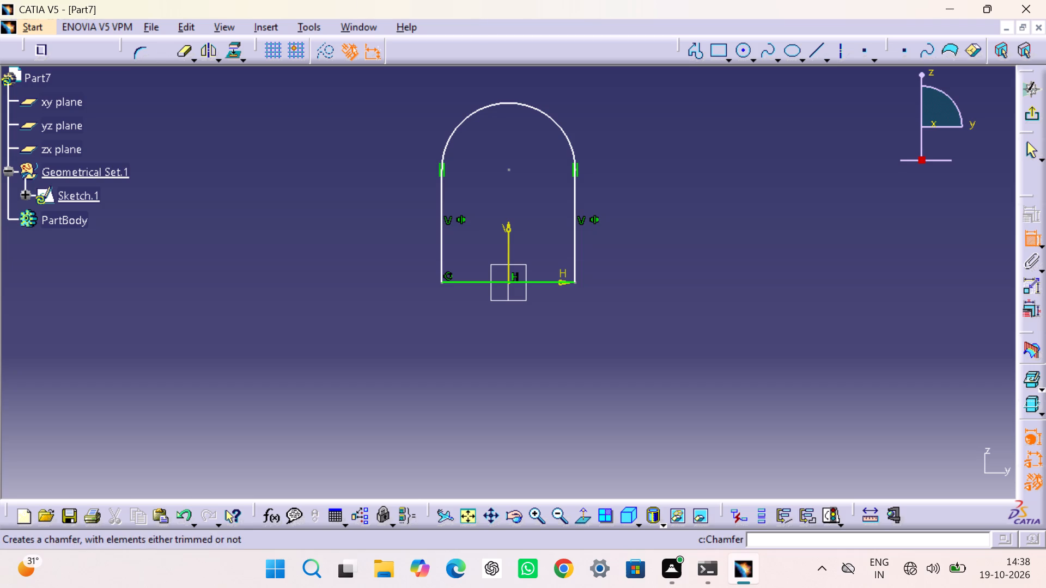
# Draw a circle about 12 mm in radius centred on the top arc's centre point.
pyautogui.click(743, 52)
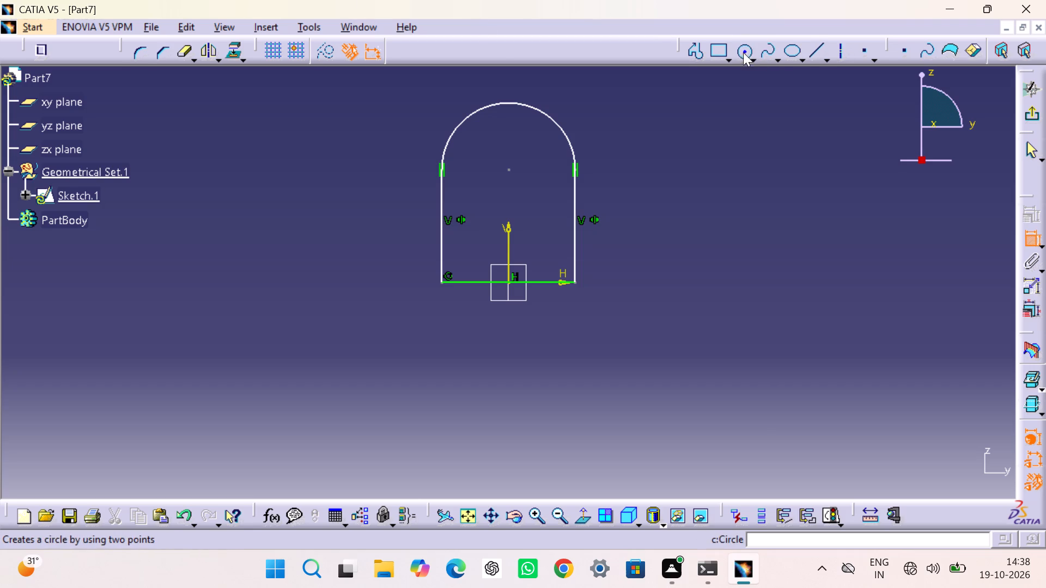
pyautogui.click(509, 170)
pyautogui.click(518, 190)
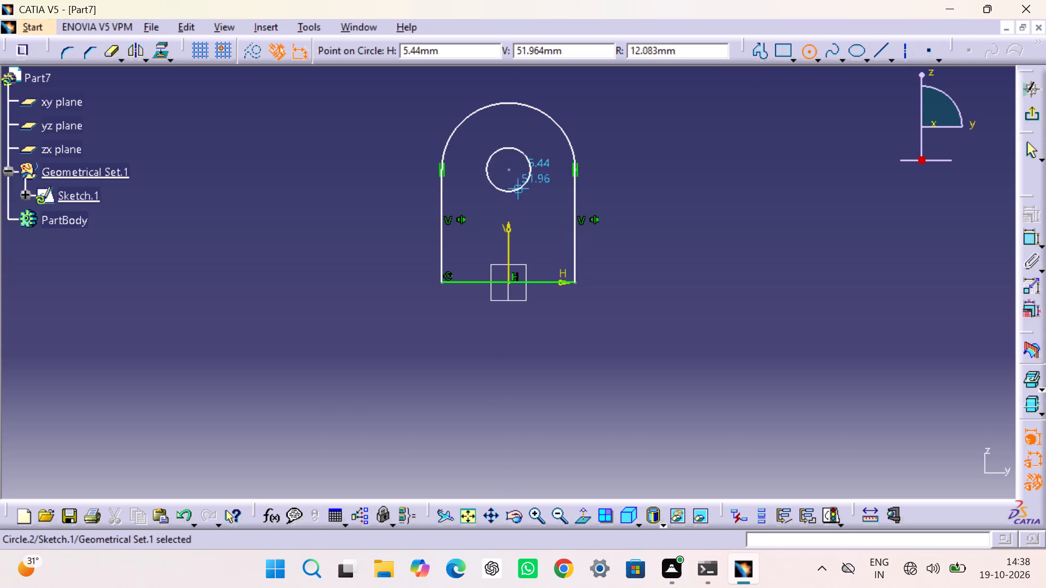
pyautogui.click(701, 195)
# Dimension the circle's diameter and set it to 8 mm.
pyautogui.click(1023, 238)
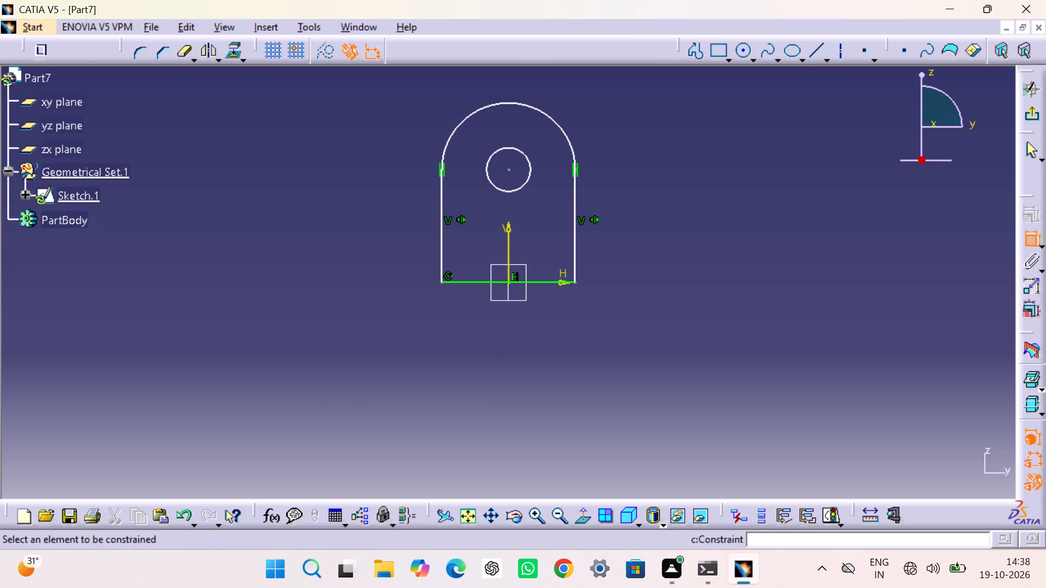
pyautogui.click(527, 165)
pyautogui.click(615, 117)
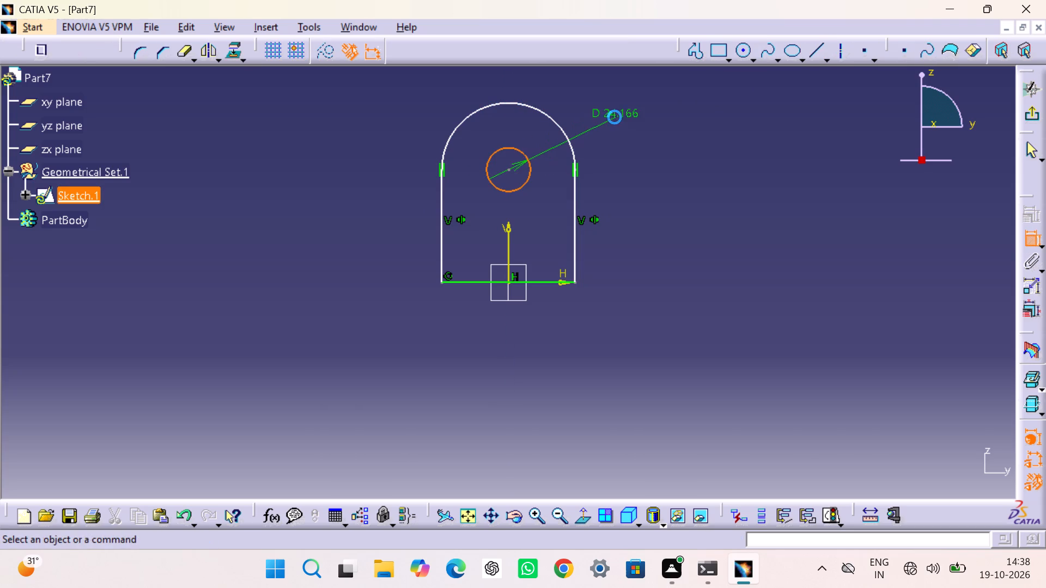
pyautogui.doubleClick(619, 115)
pyautogui.press('8')
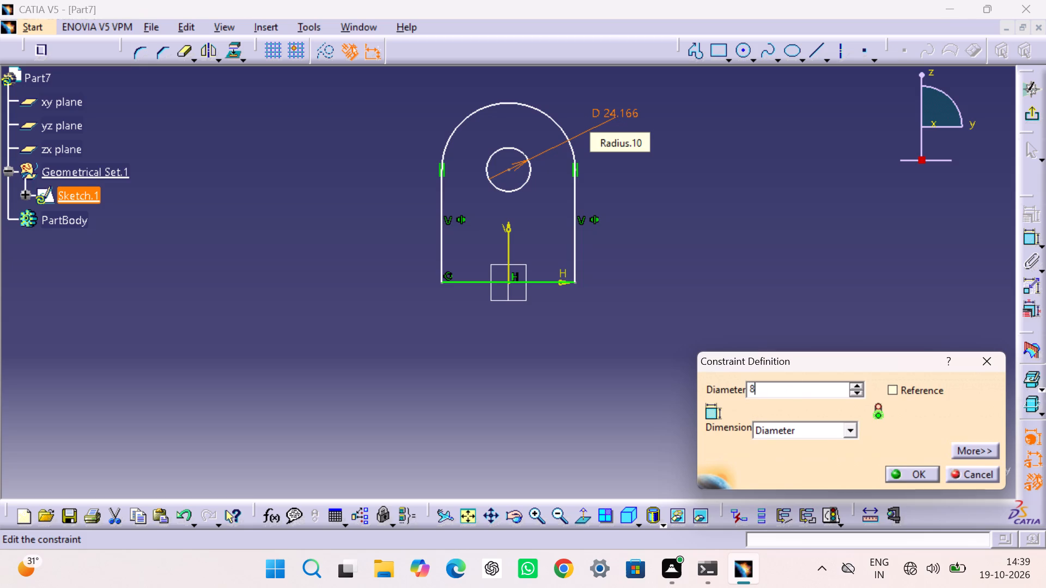
pyautogui.press('Return')
pyautogui.click(673, 292)
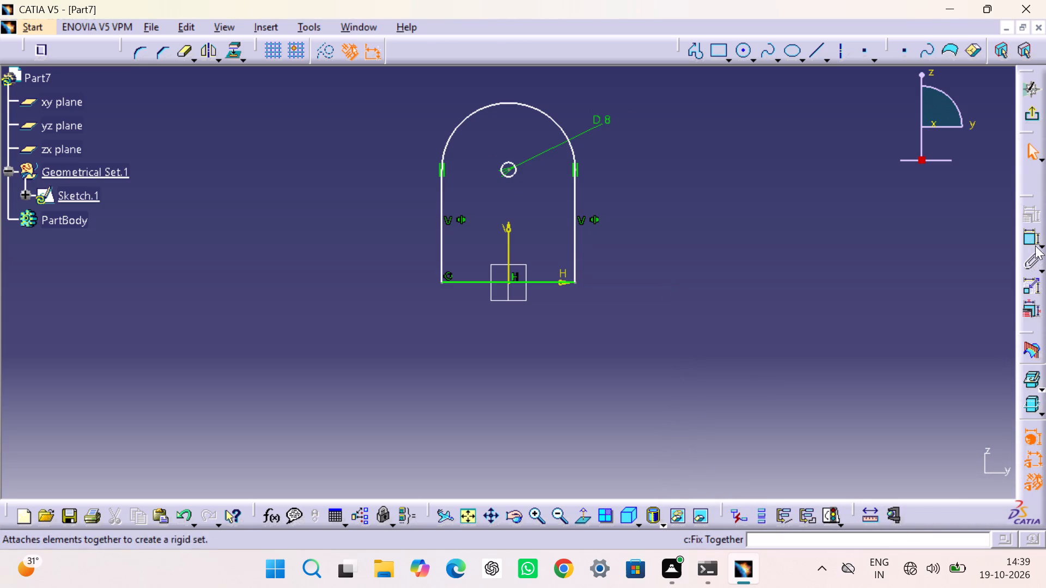
# Dimension the distance from the base line to the circle's centre and set it to 45 mm.
pyautogui.doubleClick(1027, 239)
pyautogui.click(546, 282)
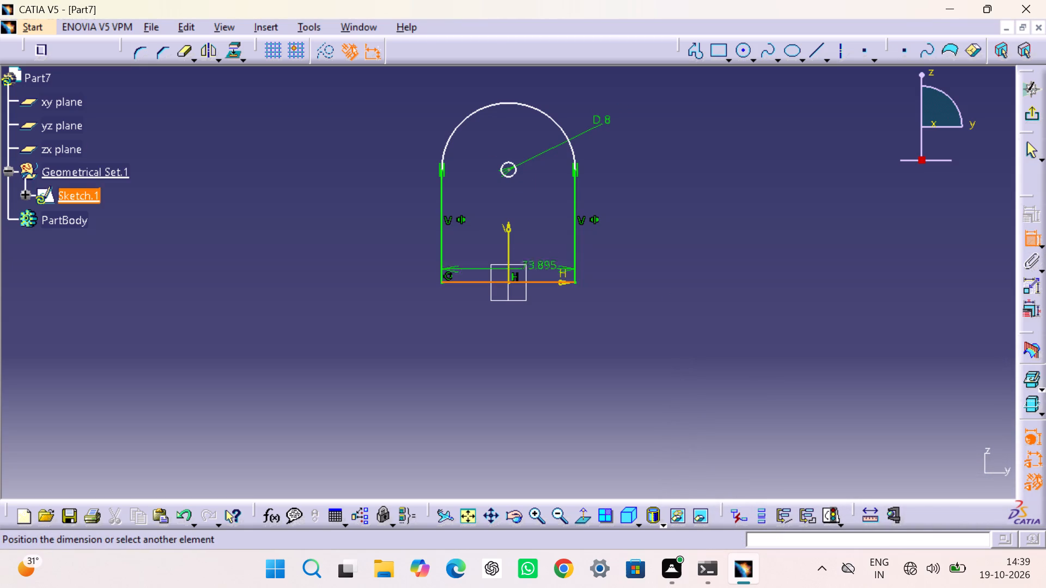
pyautogui.moveTo(509, 170); pyautogui.dragTo(504, 175)
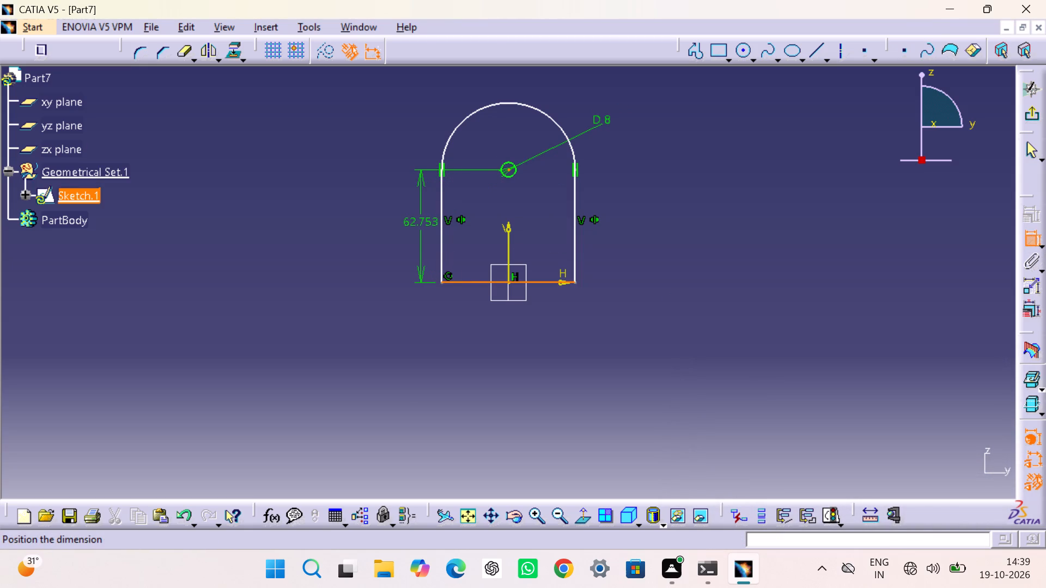
pyautogui.click(416, 223)
pyautogui.doubleClick(419, 219)
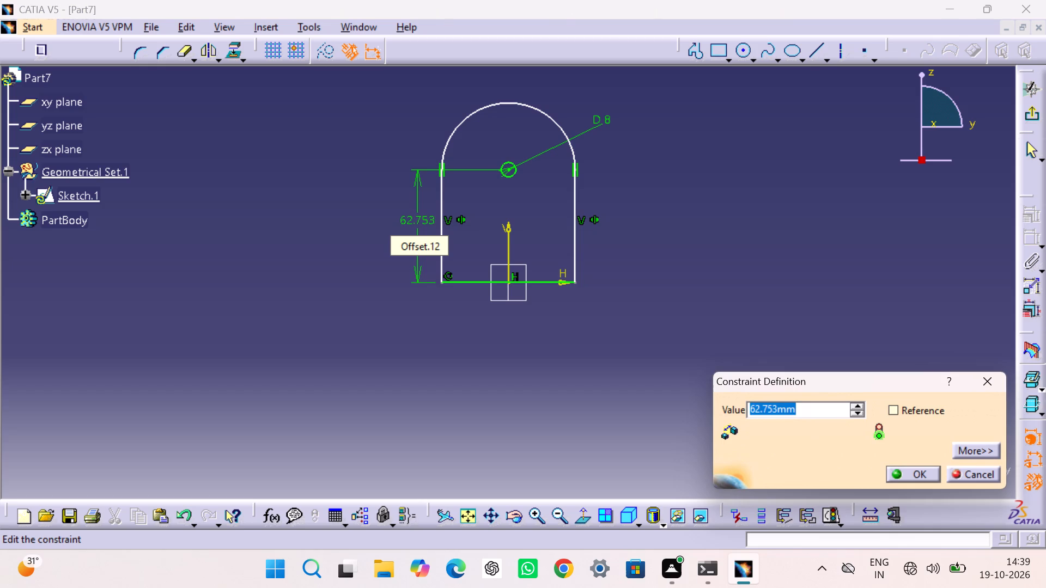
pyautogui.press('4')
pyautogui.press('5')
pyautogui.press('Return')
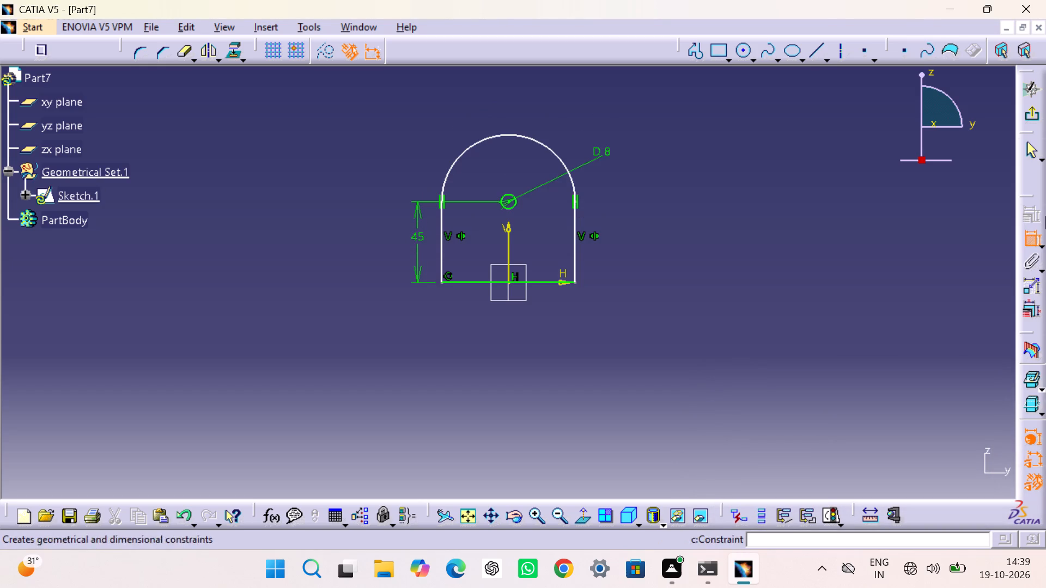
# Dimension the top arc's radius and set it to 12.5 mm.
pyautogui.click(557, 155)
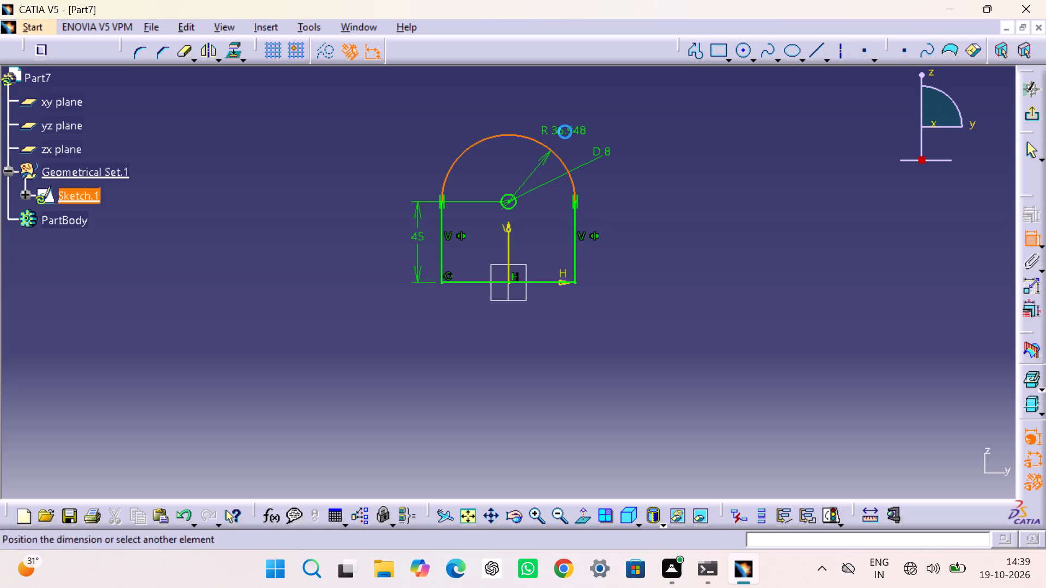
pyautogui.click(565, 132)
pyautogui.doubleClick(572, 124)
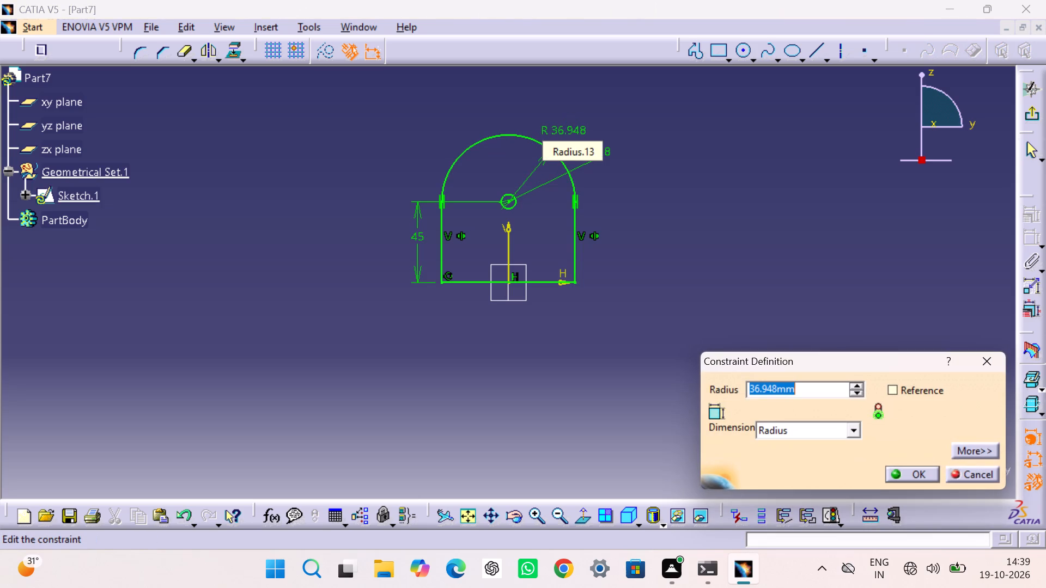
pyautogui.write('12.')
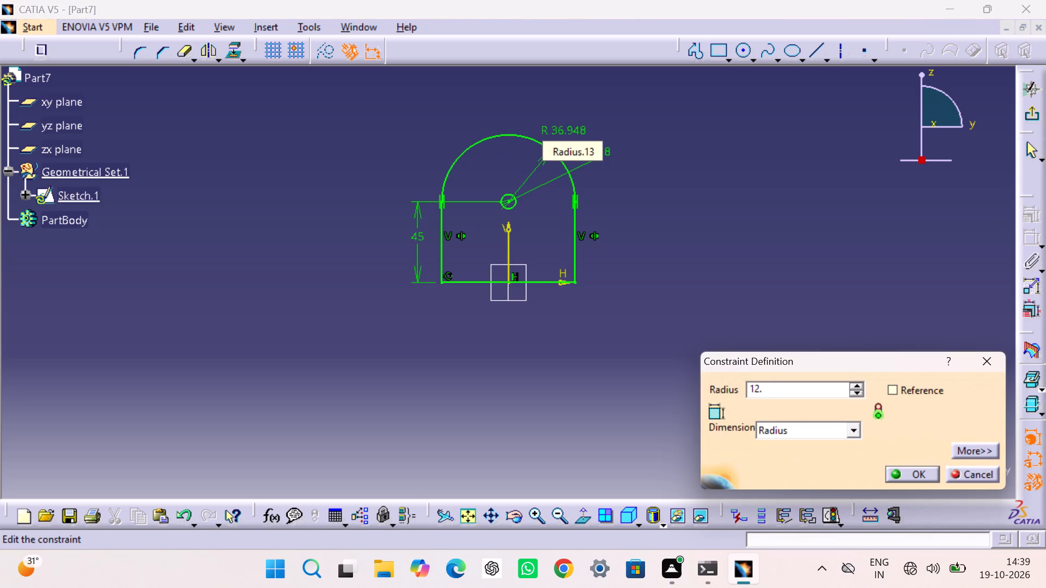
pyautogui.press('5')
pyautogui.press('Return')
pyautogui.click(794, 197)
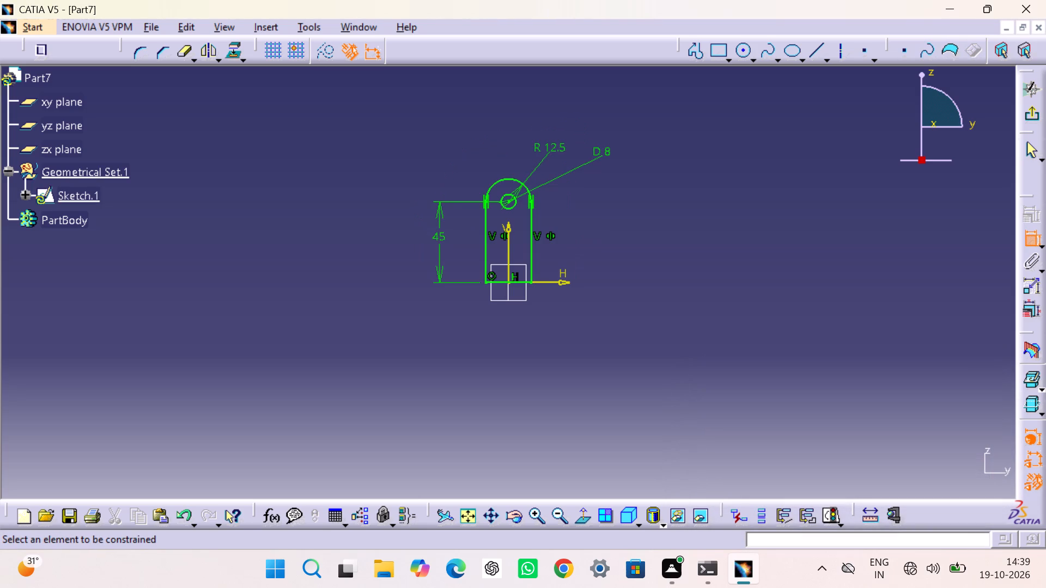
# Exit the sketch and pad the arch profile with a length of 35 mm and mirrored extent.
pyautogui.click(1026, 145)
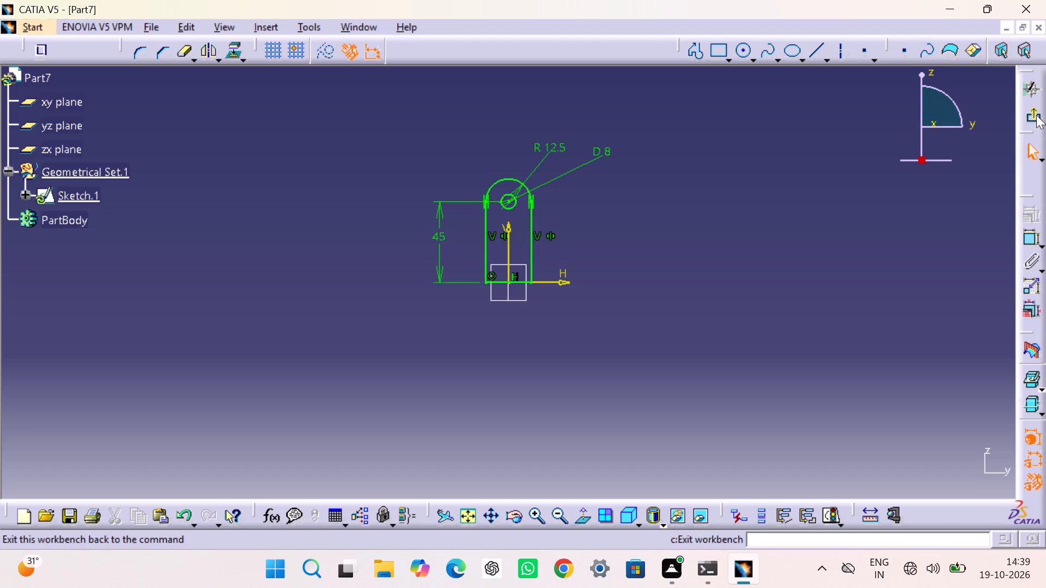
pyautogui.click(1031, 112)
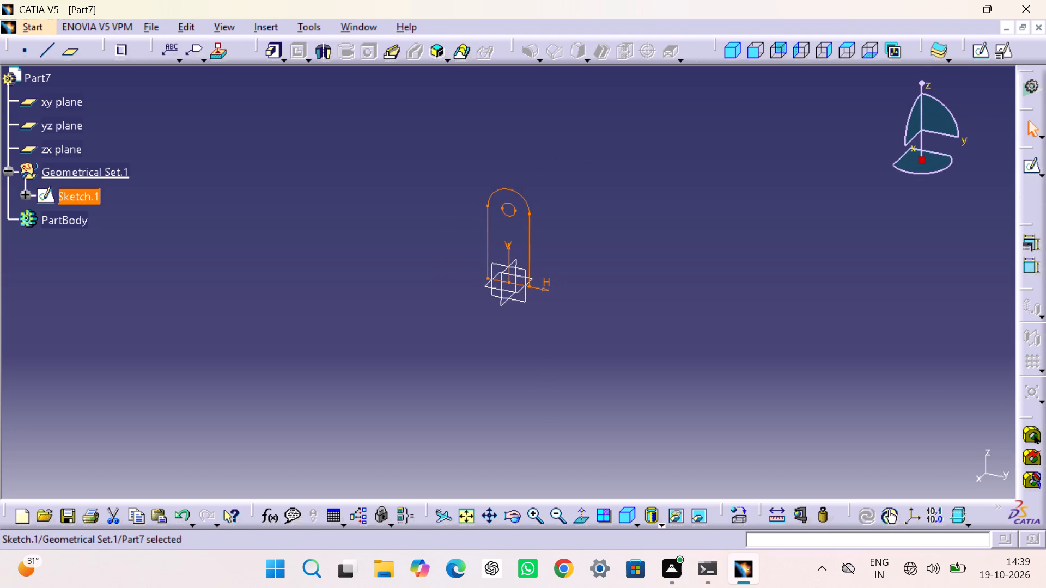
pyautogui.click(266, 52)
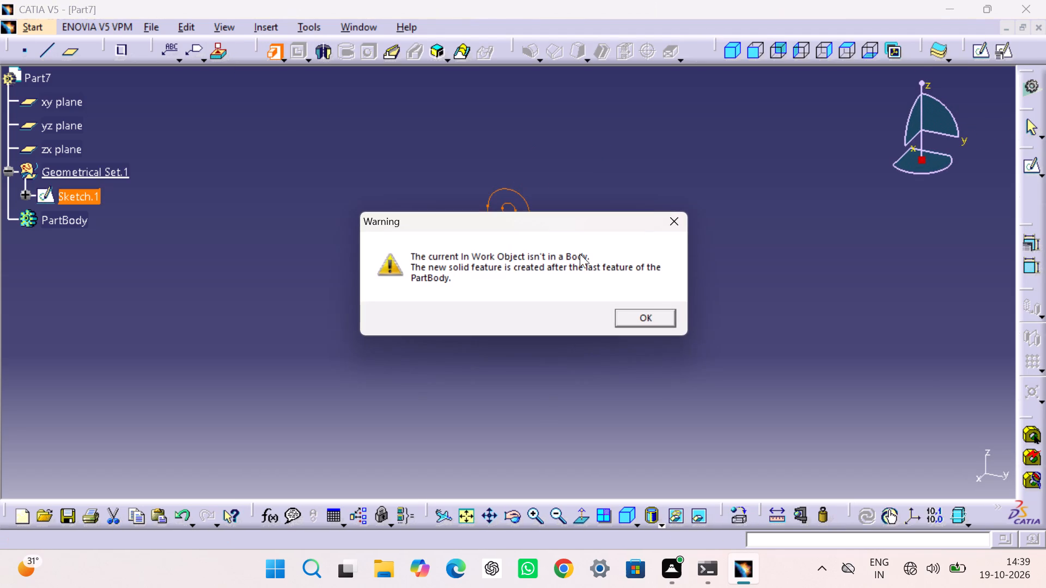
pyautogui.click(648, 313)
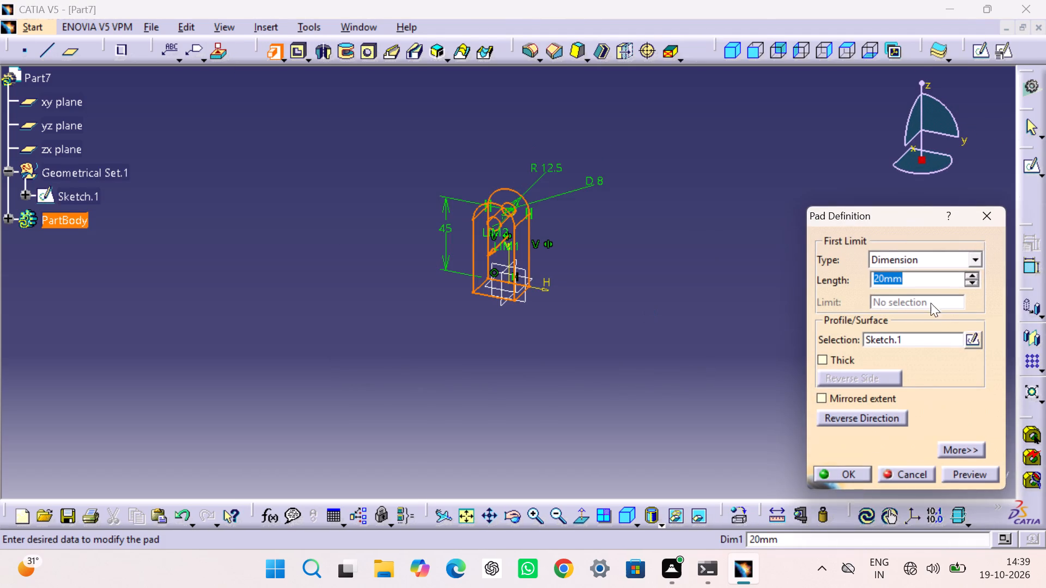
pyautogui.click(820, 397)
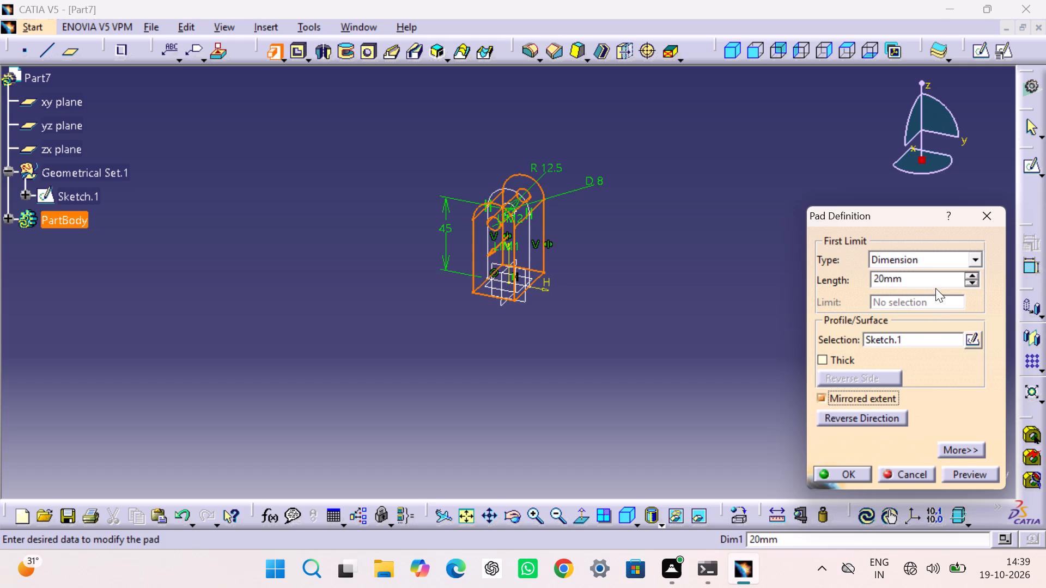
pyautogui.doubleClick(927, 280)
pyautogui.write('35')
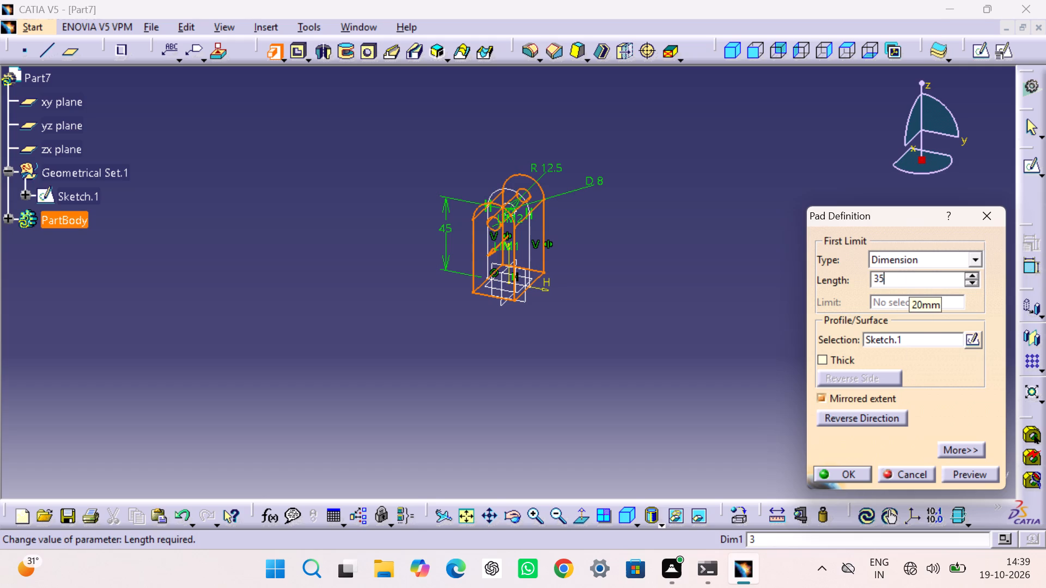
pyautogui.press('Return')
pyautogui.click(921, 295)
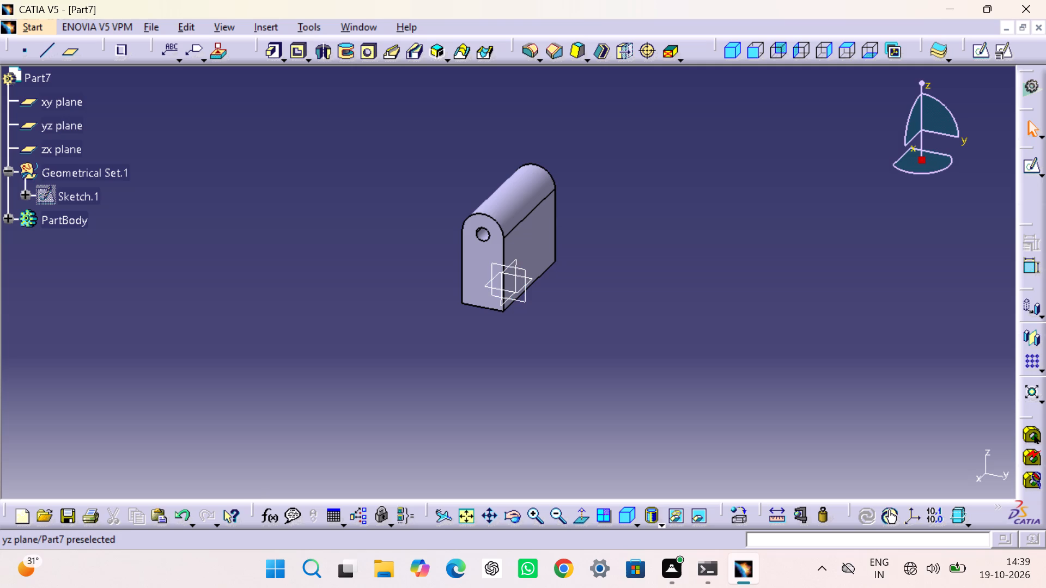
# On the pad's flat side face, sketch a rectangle about 54 mm wide and 52 mm high, extending above the rounded top.
pyautogui.moveTo(332, 228); pyautogui.dragTo(345, 246, button='middle')
pyautogui.click(538, 259)
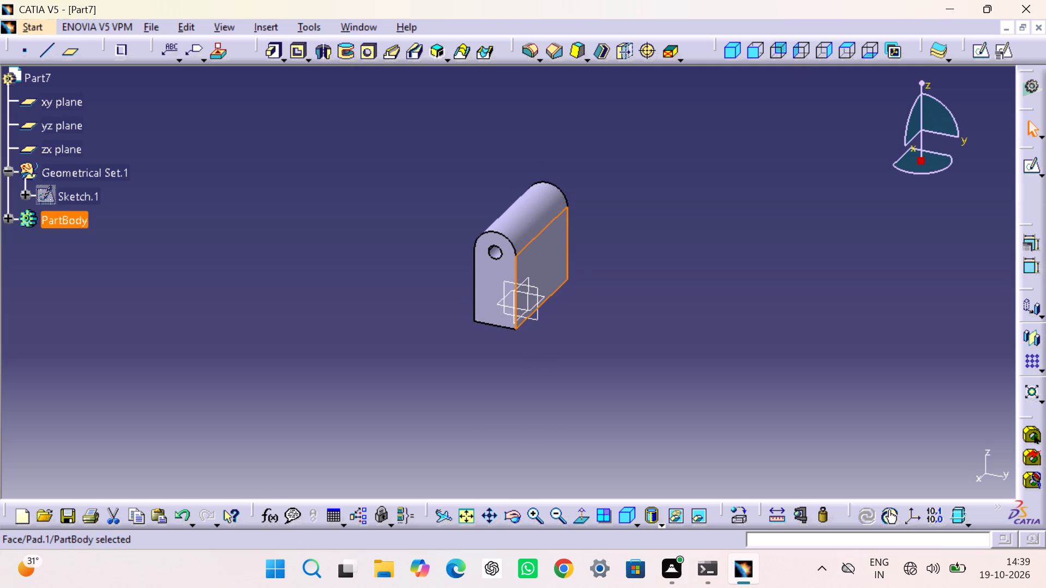
pyautogui.click(980, 46)
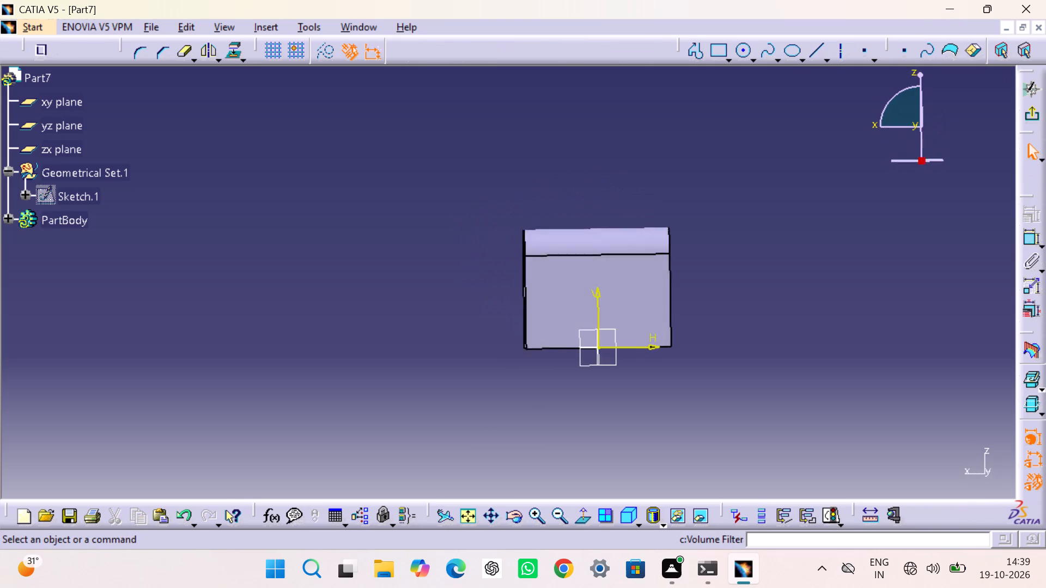
pyautogui.click(789, 258)
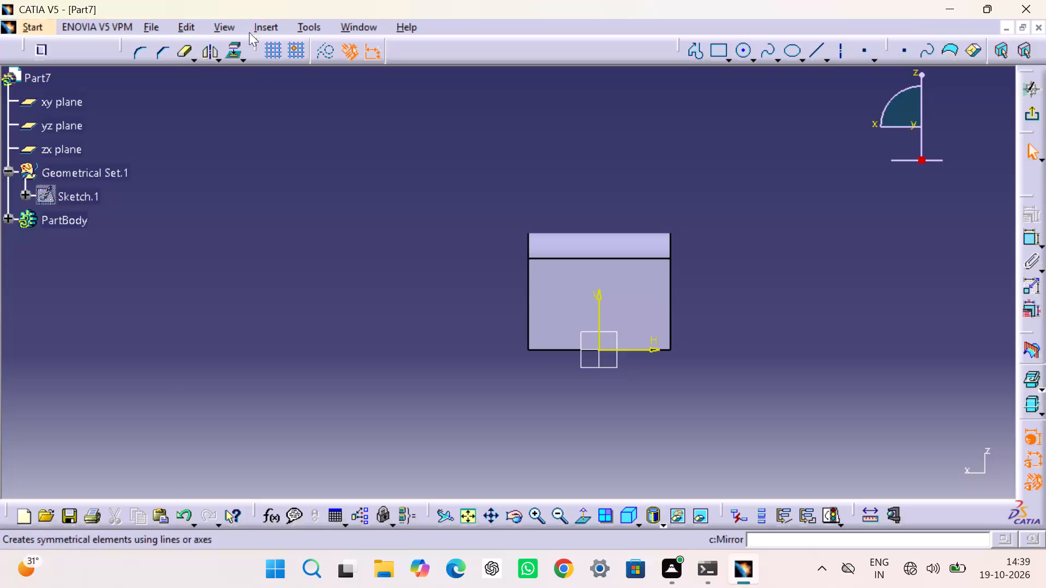
pyautogui.click(711, 47)
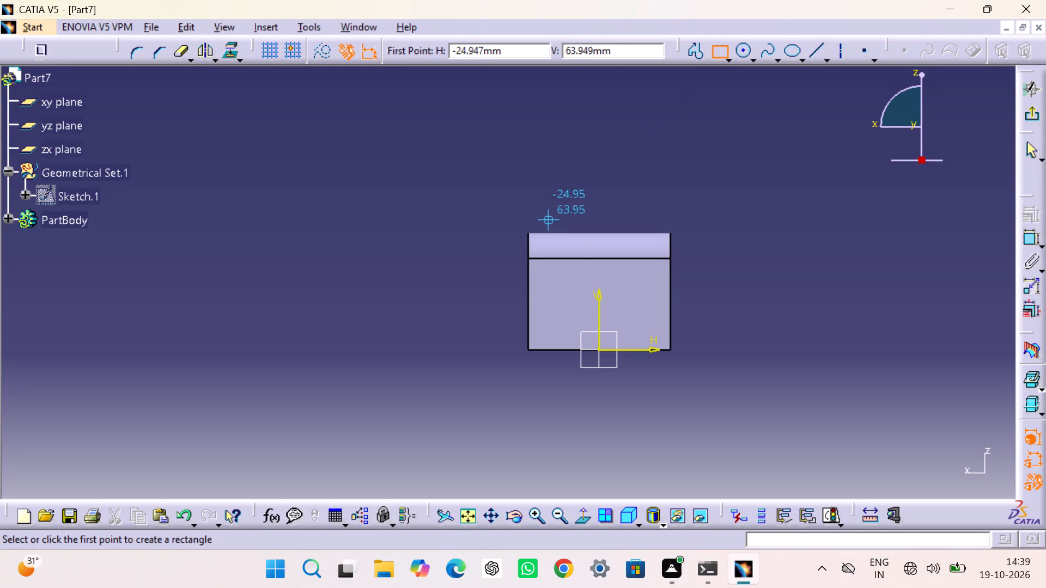
pyautogui.click(544, 220)
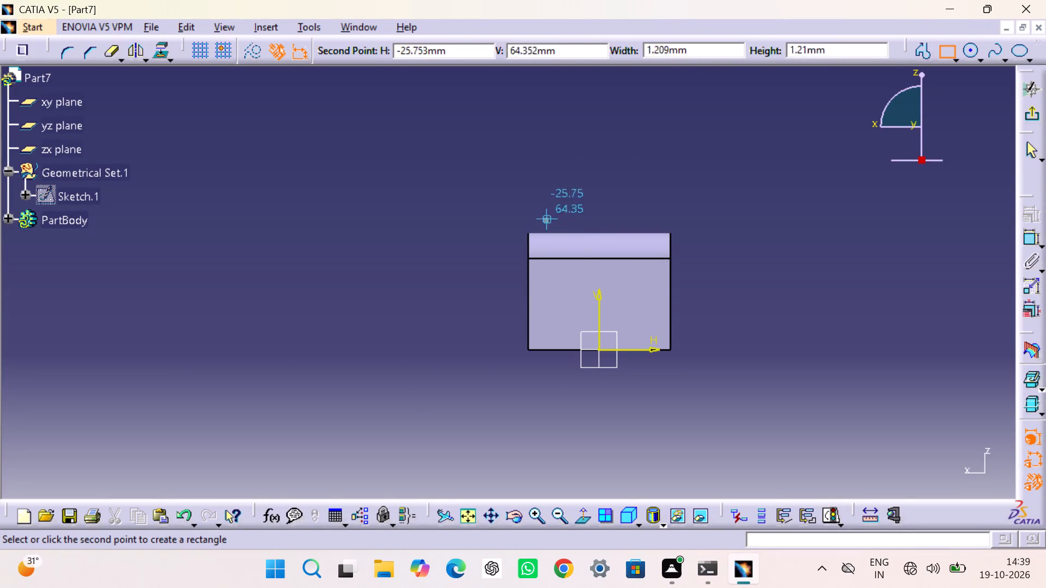
pyautogui.click(651, 328)
pyautogui.click(794, 286)
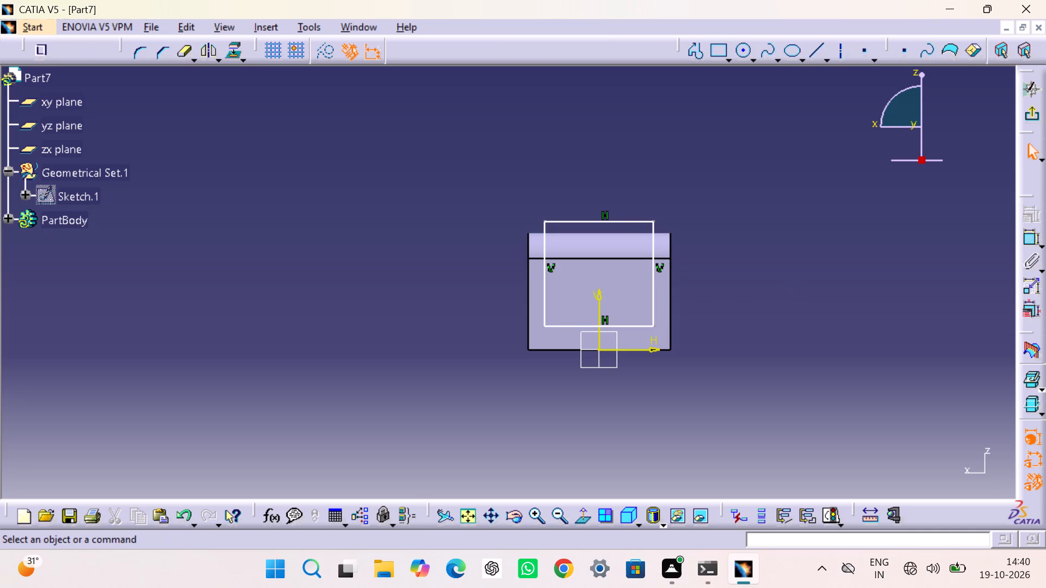
# Make the rectangle's two vertical sides symmetric about the V axis.
pyautogui.doubleClick(1029, 236)
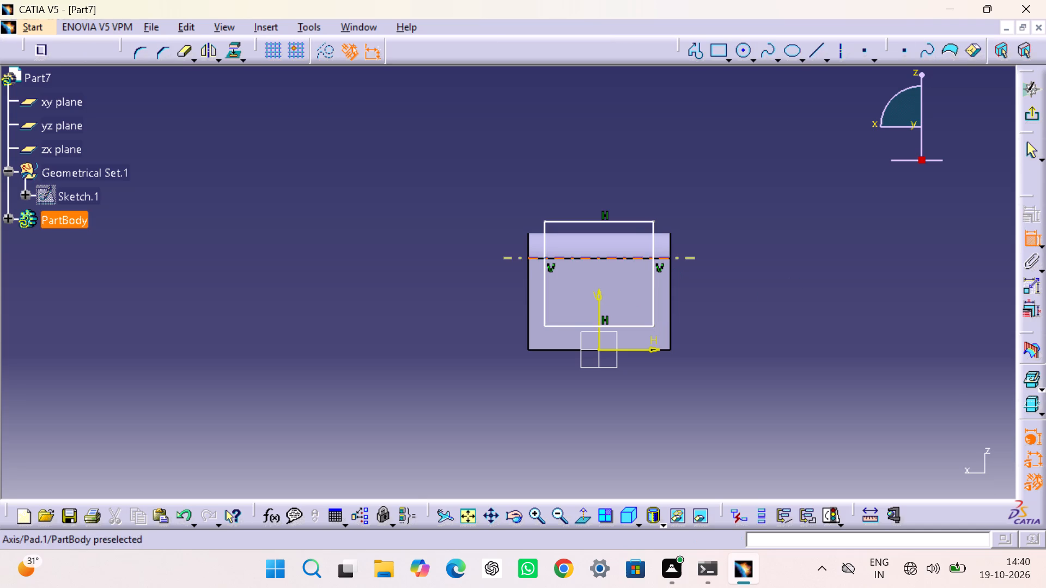
pyautogui.click(543, 274)
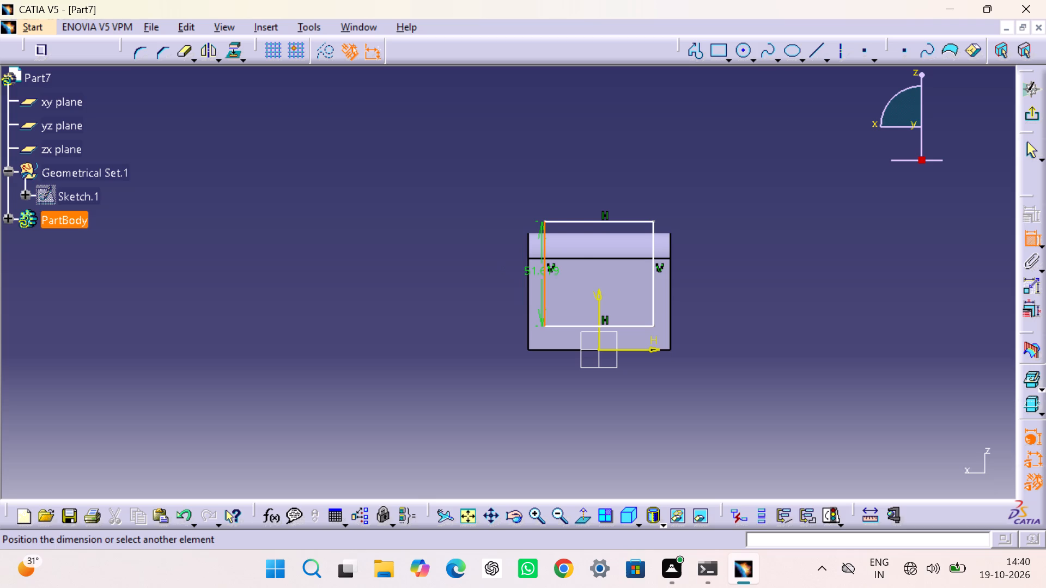
pyautogui.click(652, 278)
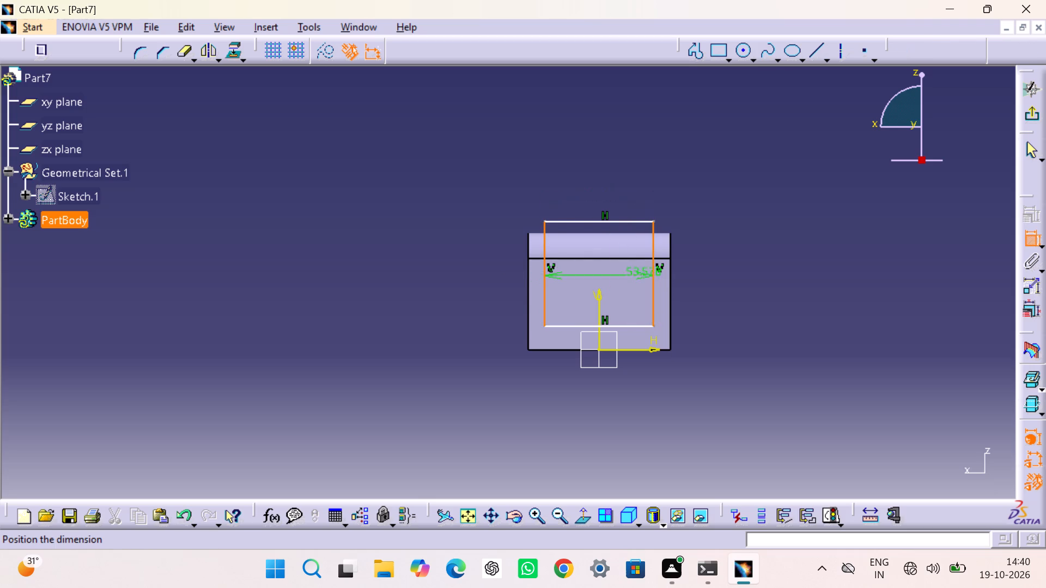
pyautogui.rightClick(576, 181)
pyautogui.click(646, 335)
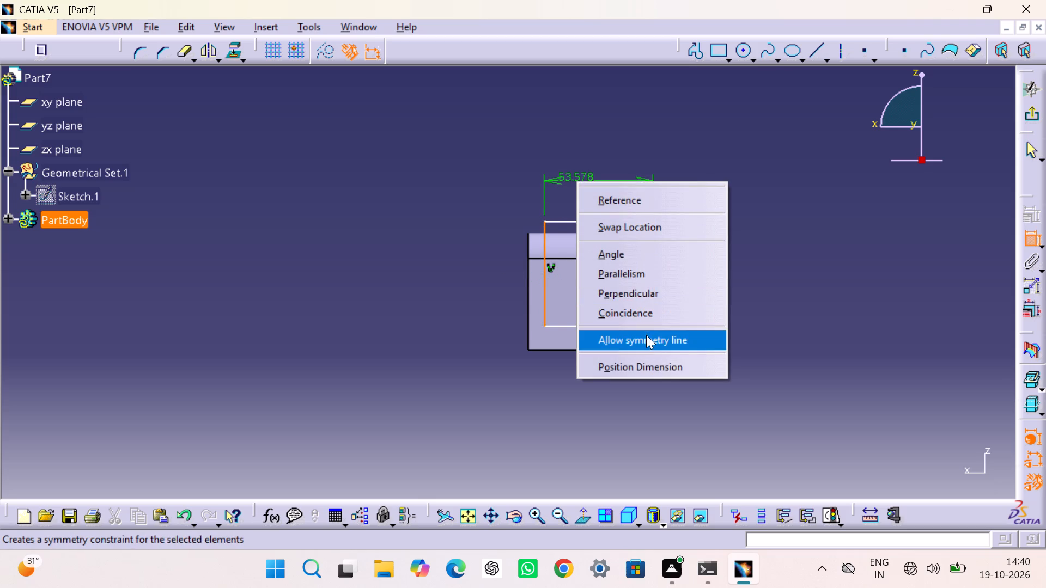
pyautogui.click(597, 297)
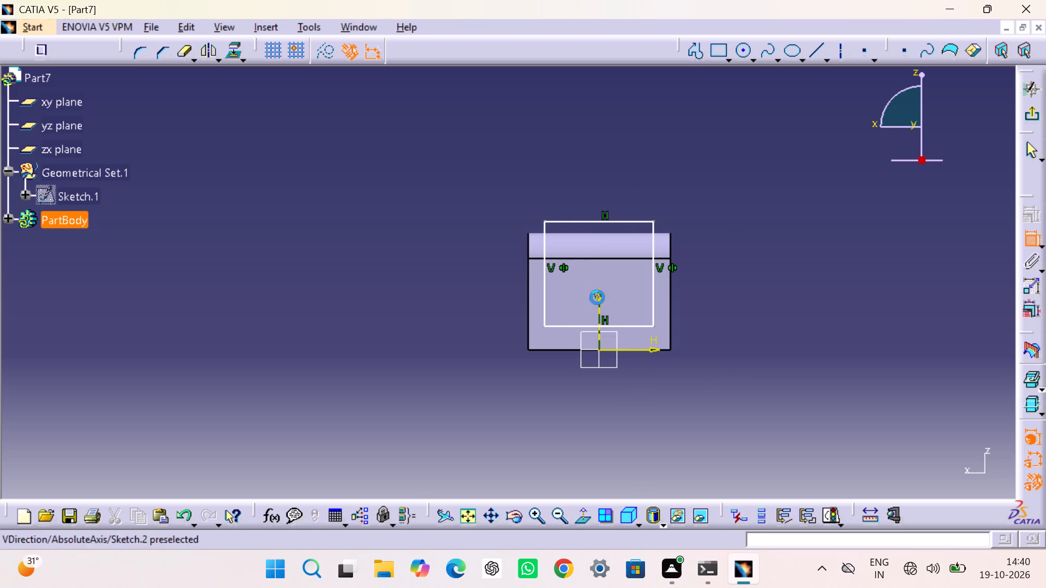
pyautogui.click(745, 277)
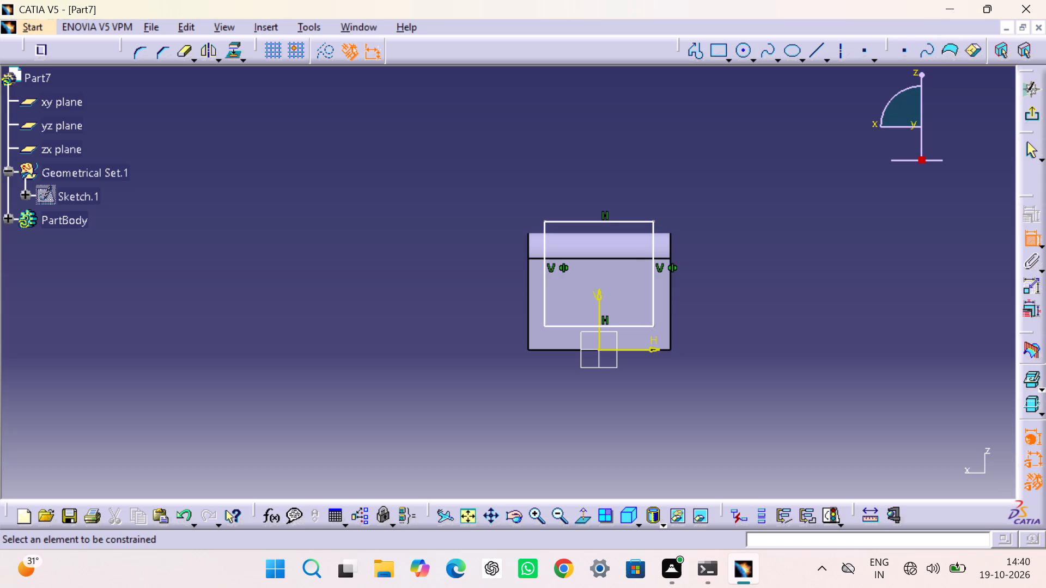
# Dimension the distance from the rectangle's vertical side on the positive H side to the adjacent pad edge and set it to 8 mm.
pyautogui.click(653, 284)
pyautogui.moveTo(669, 291); pyautogui.dragTo(671, 304)
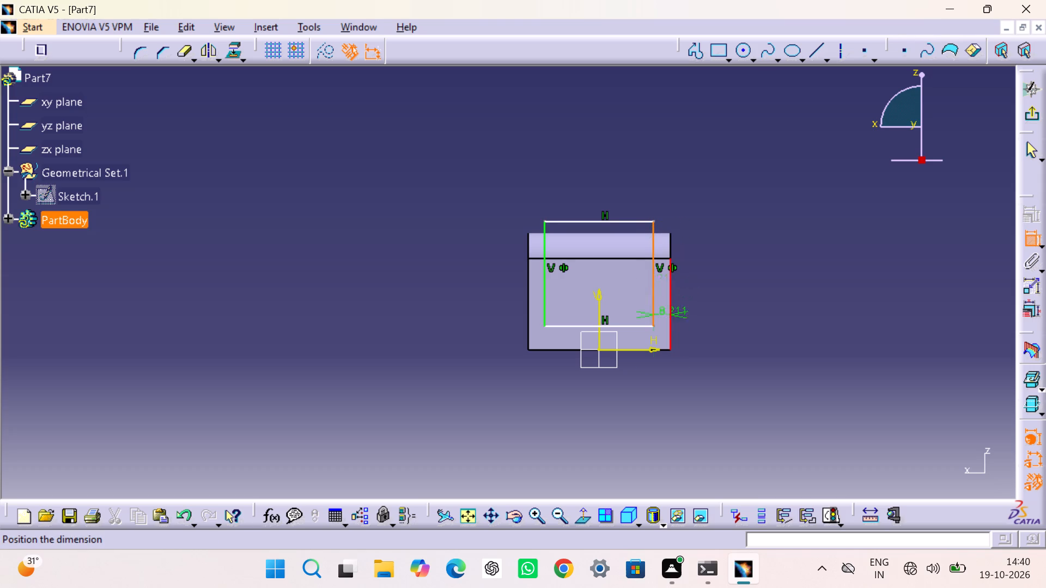
pyautogui.click(664, 408)
pyautogui.doubleClick(662, 403)
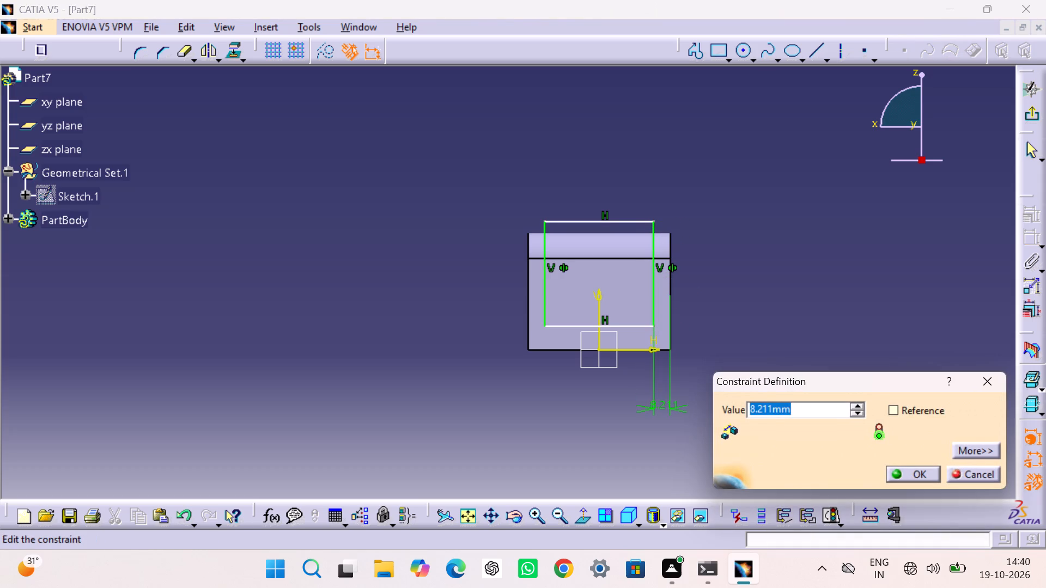
pyautogui.press('8')
pyautogui.press('Return')
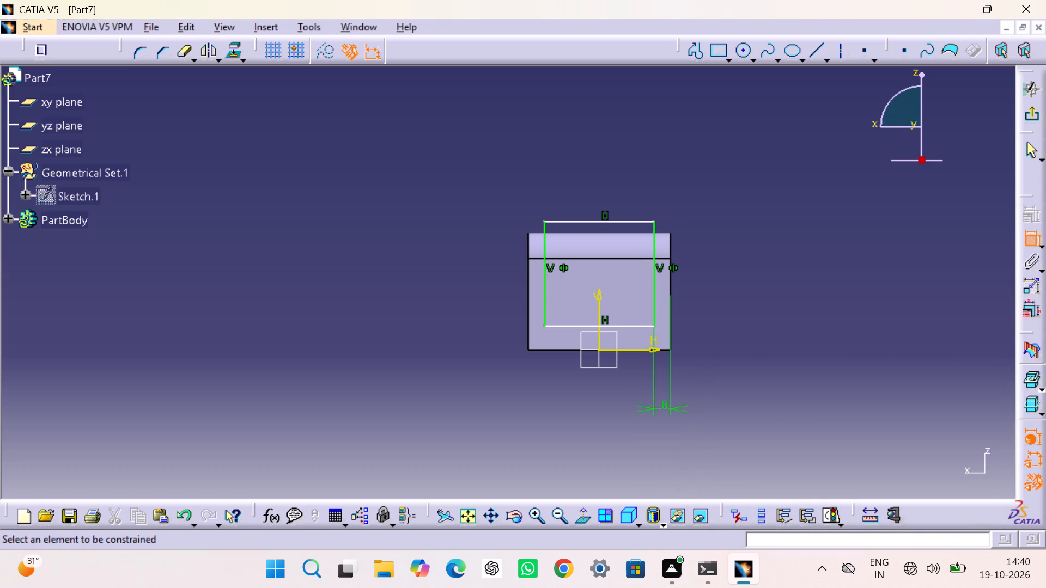
pyautogui.click(715, 356)
# Dimension the distance from the pad's bottom edge to the rectangle's lower side and set it to 10 mm.
pyautogui.click(563, 350)
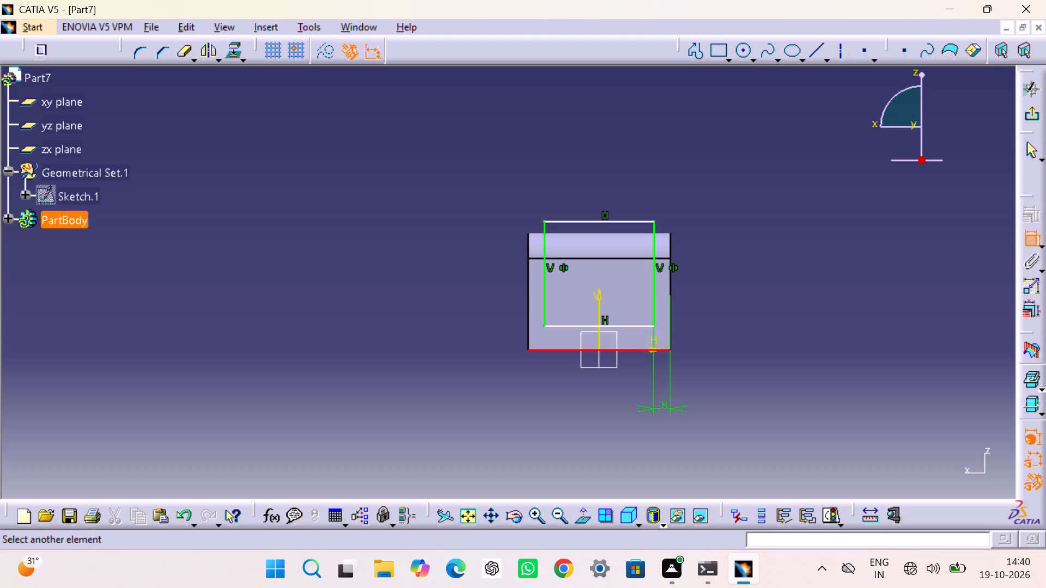
pyautogui.click(565, 326)
pyautogui.click(442, 345)
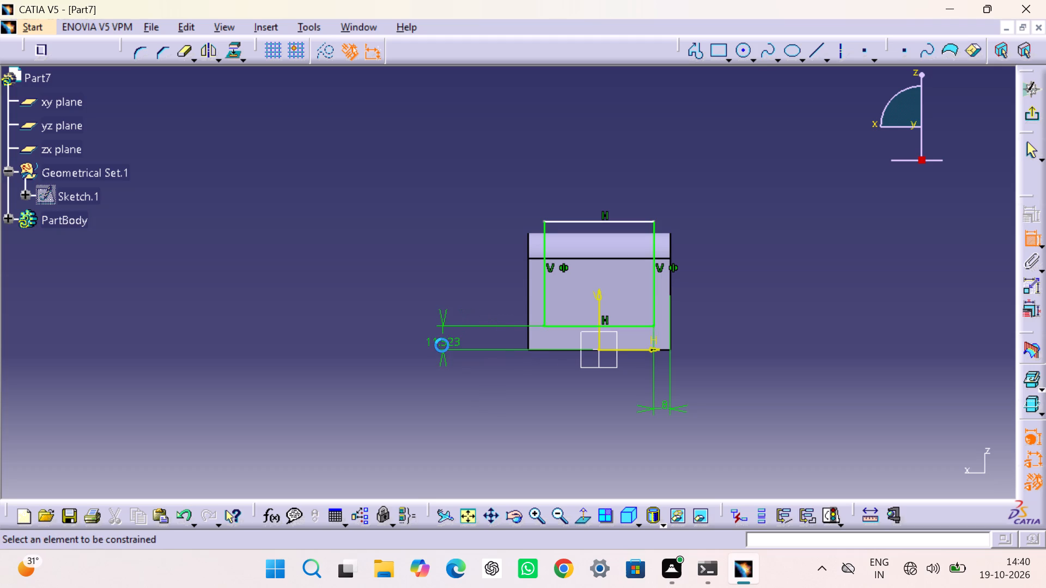
pyautogui.doubleClick(441, 340)
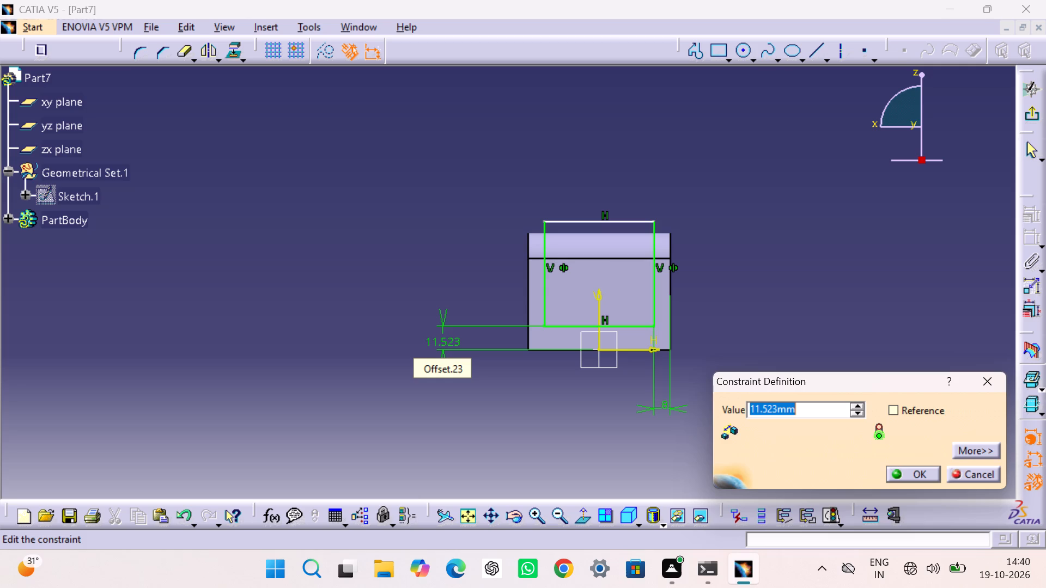
pyautogui.write('10')
pyautogui.press('Return')
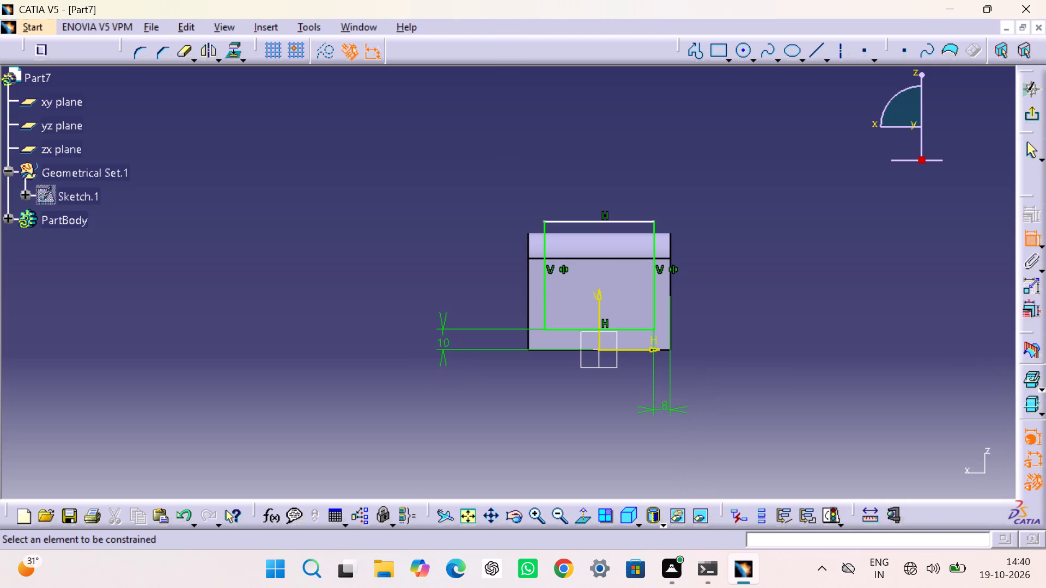
pyautogui.click(786, 215)
# Exit the sketch and cut the rectangle as a pocket 35 mm deep through the pad.
pyautogui.click(1032, 112)
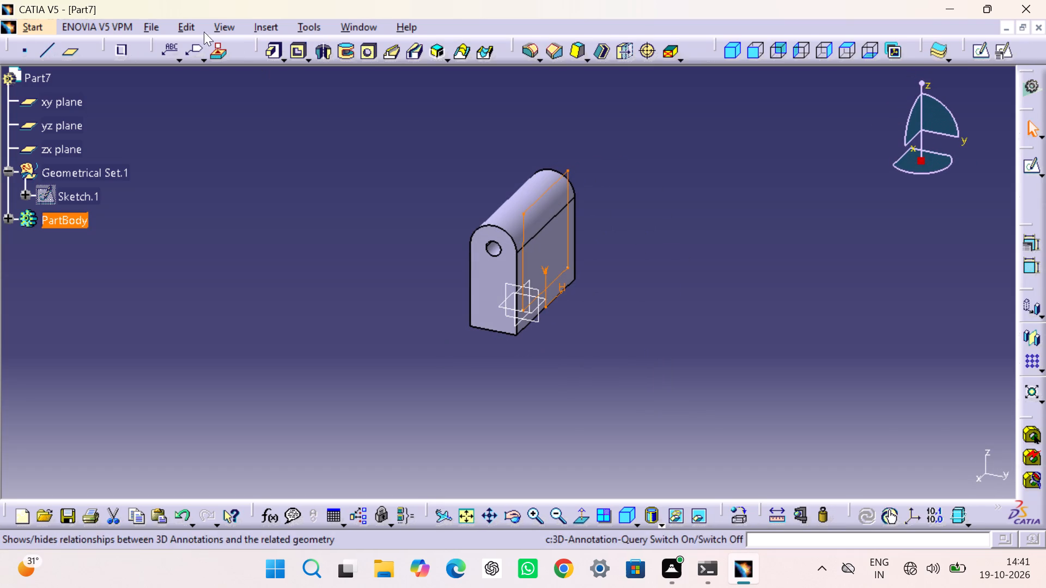
pyautogui.click(292, 51)
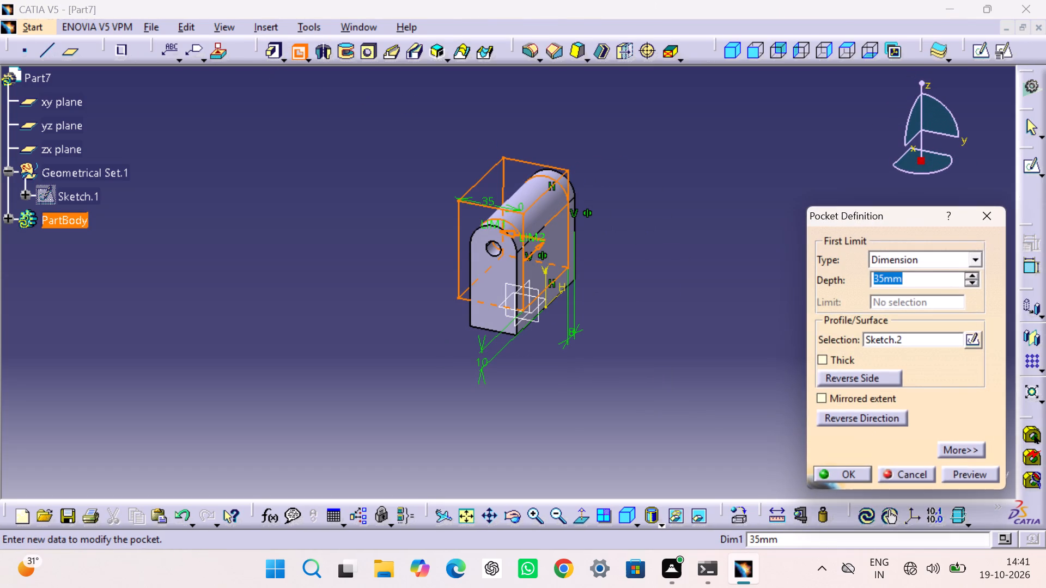
pyautogui.click(963, 467)
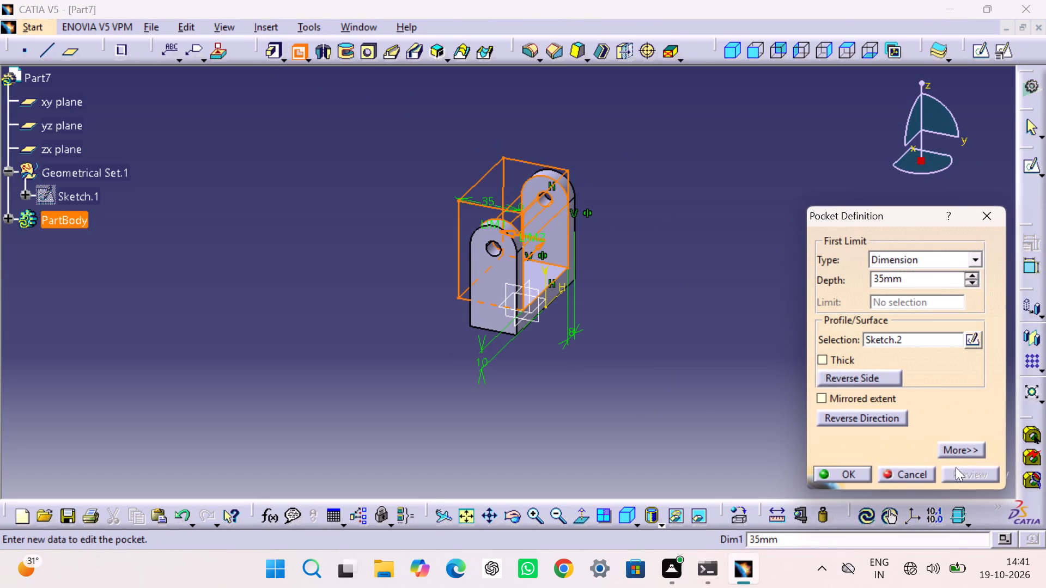
pyautogui.click(857, 471)
pyautogui.click(720, 317)
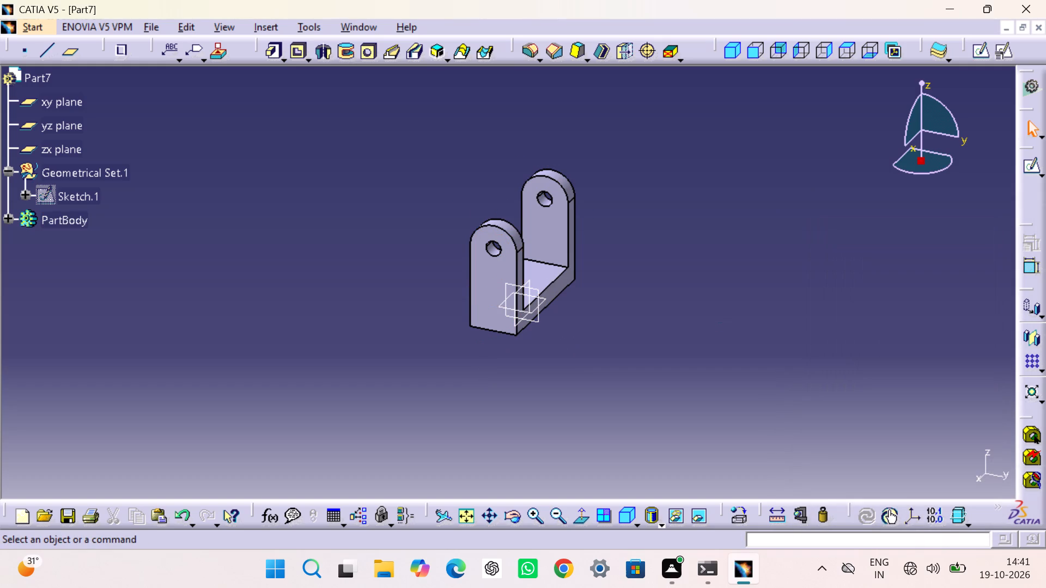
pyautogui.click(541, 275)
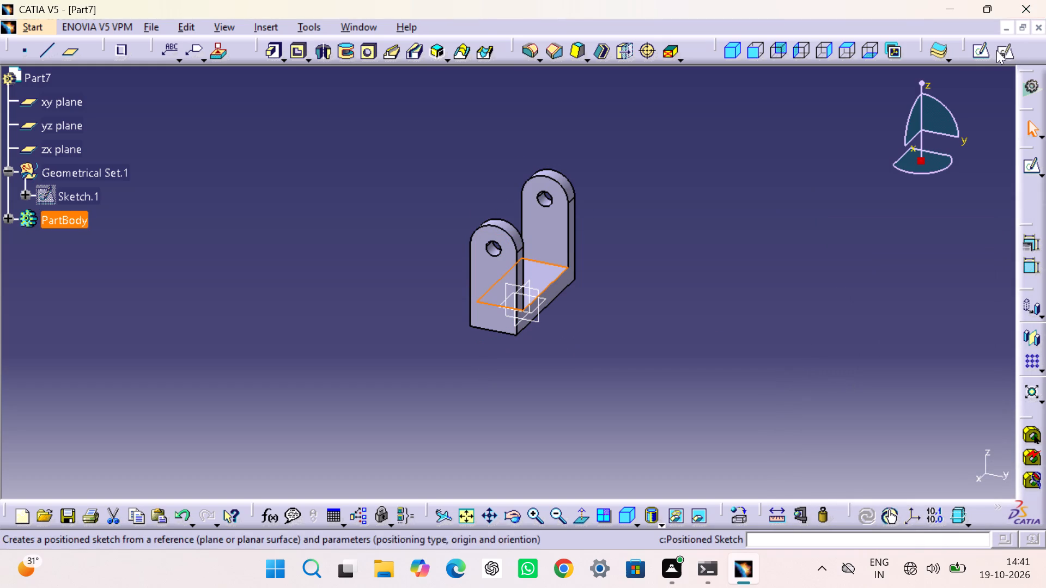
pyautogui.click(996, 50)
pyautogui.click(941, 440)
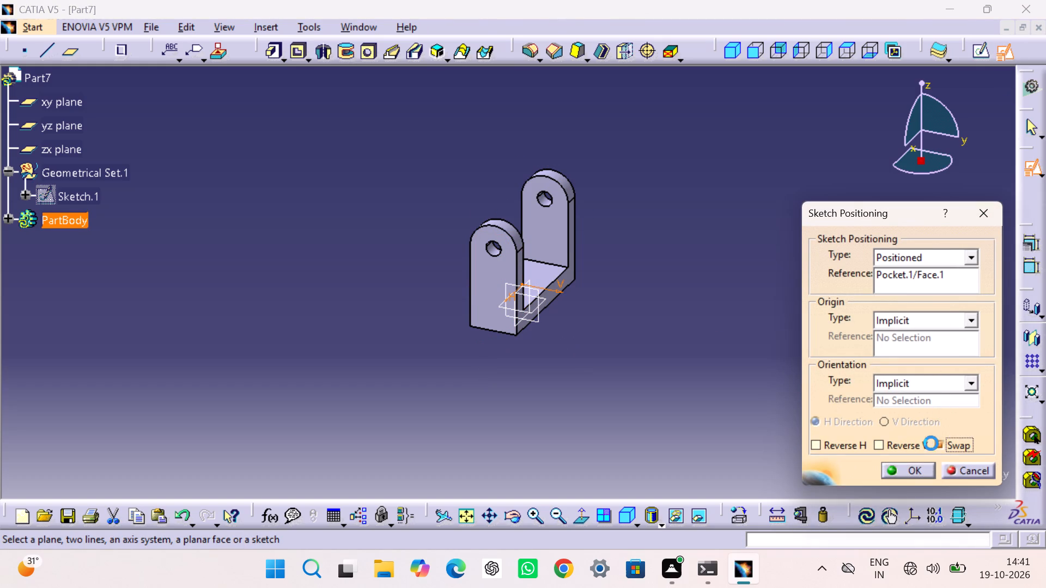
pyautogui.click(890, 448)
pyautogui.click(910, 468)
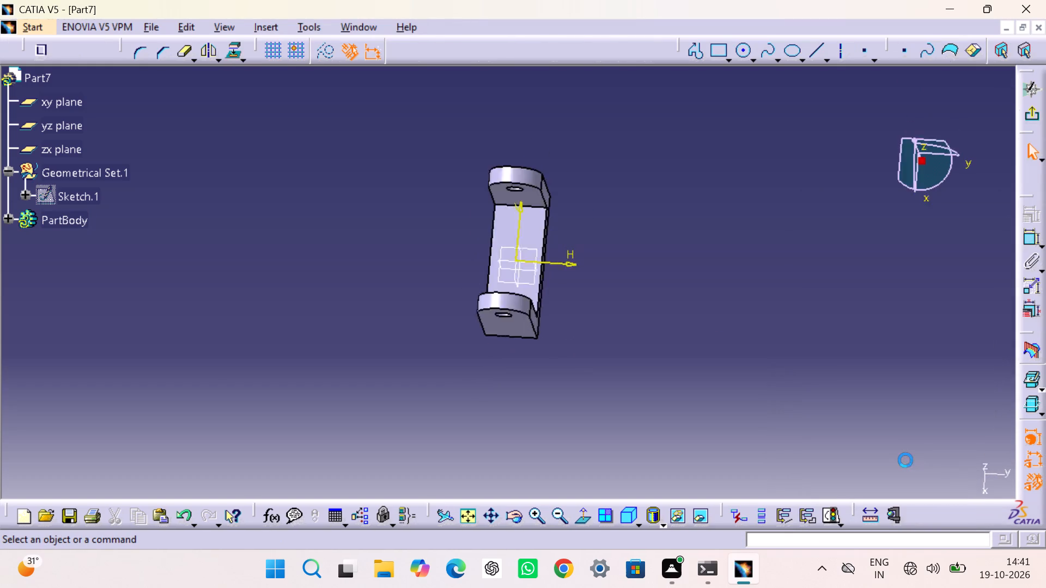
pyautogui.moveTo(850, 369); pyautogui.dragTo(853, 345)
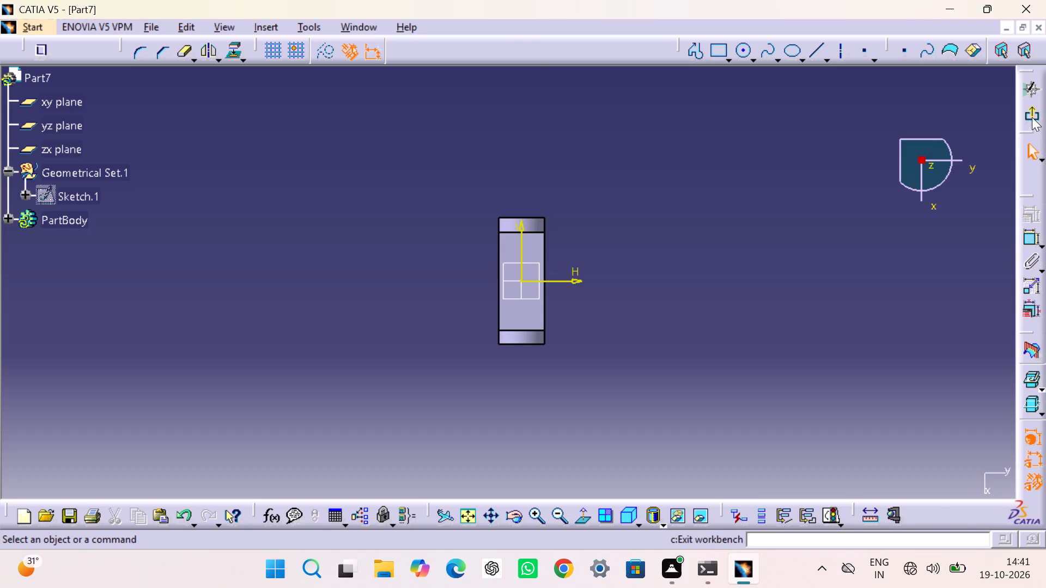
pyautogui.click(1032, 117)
# Sketch two circles about 7 mm in diameter on the base's inner face, centred on the H axis on opposite sides of V.
pyautogui.click(538, 277)
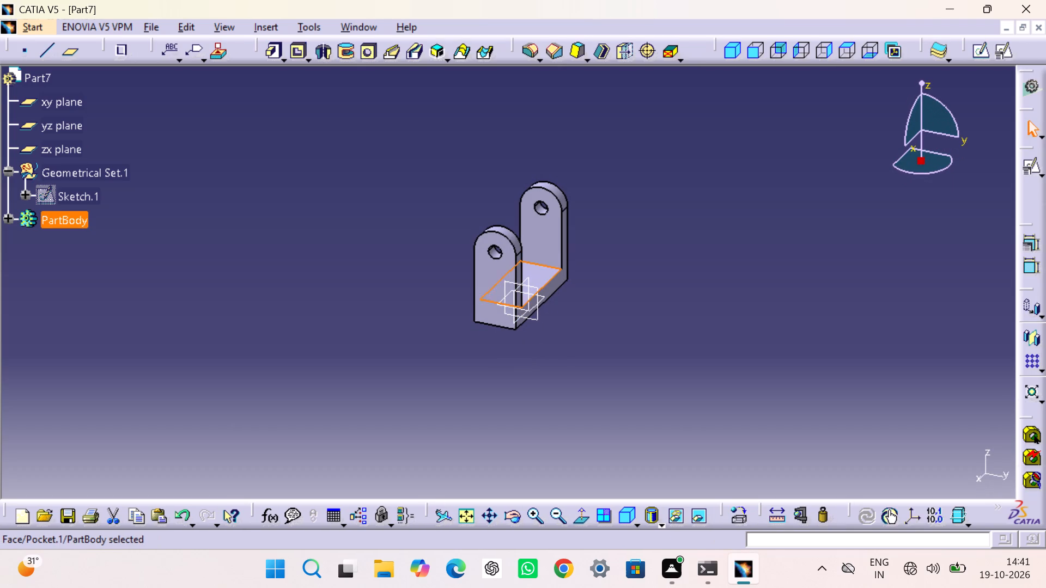
pyautogui.click(981, 56)
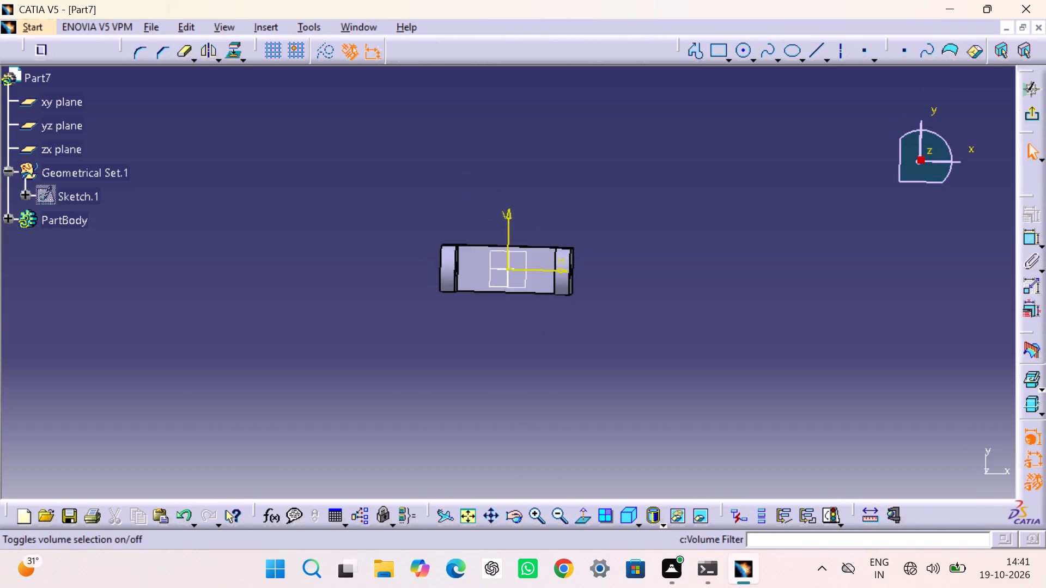
pyautogui.moveTo(688, 215); pyautogui.dragTo(684, 220)
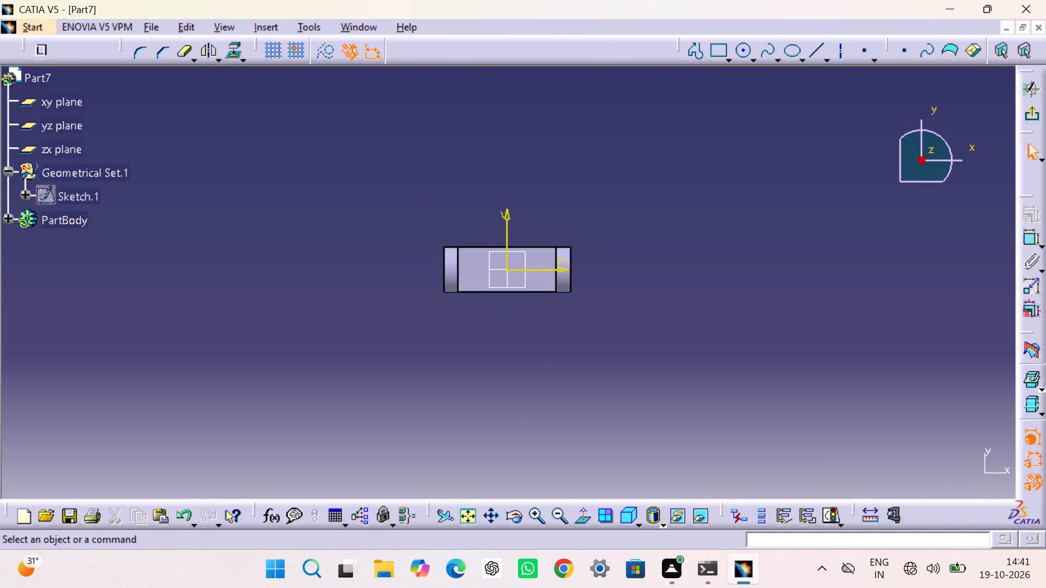
pyautogui.tripleClick(533, 512)
pyautogui.click(461, 435)
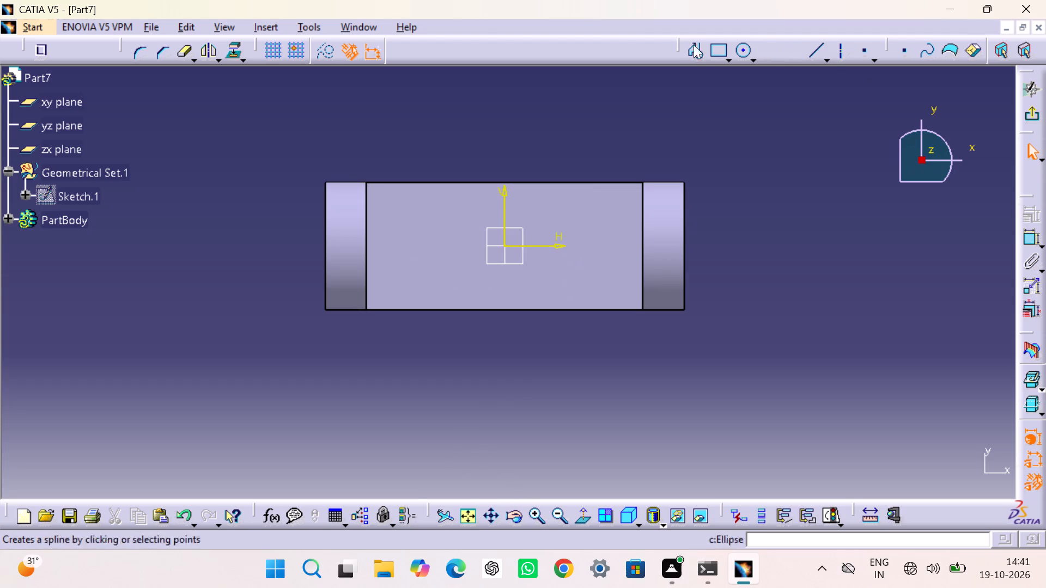
pyautogui.click(743, 54)
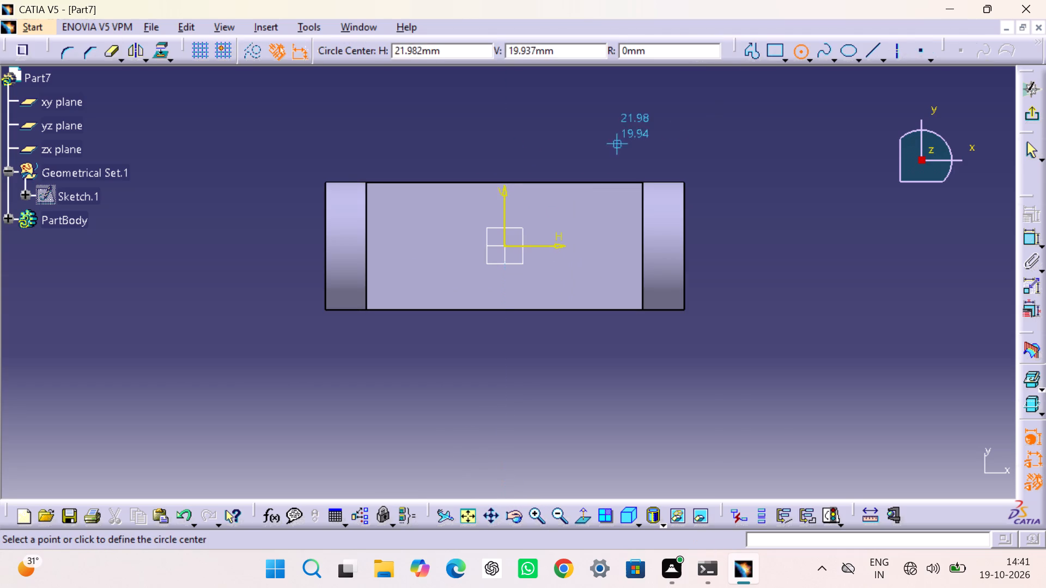
pyautogui.click(422, 249)
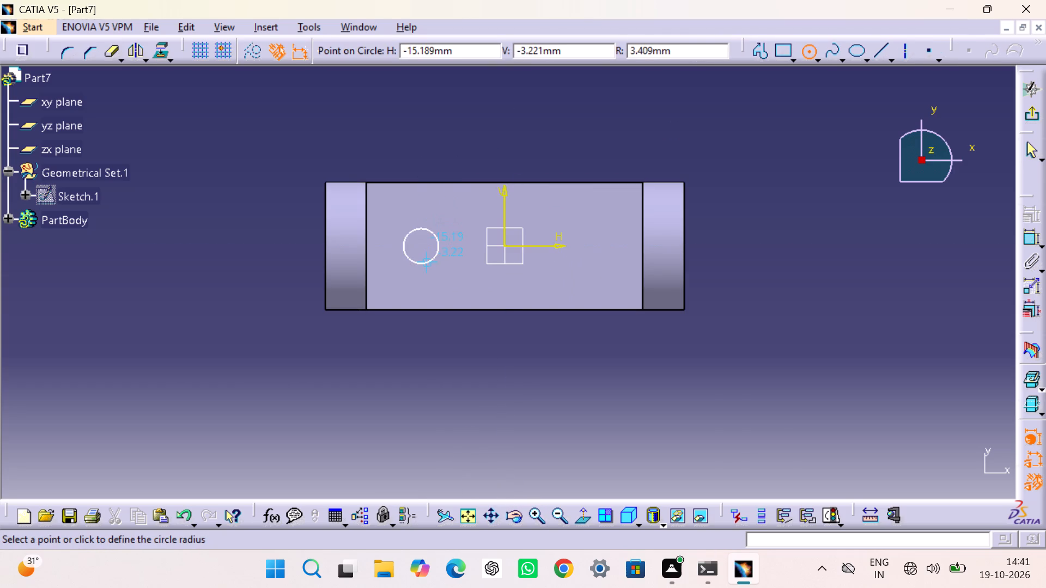
pyautogui.click(427, 263)
pyautogui.click(746, 51)
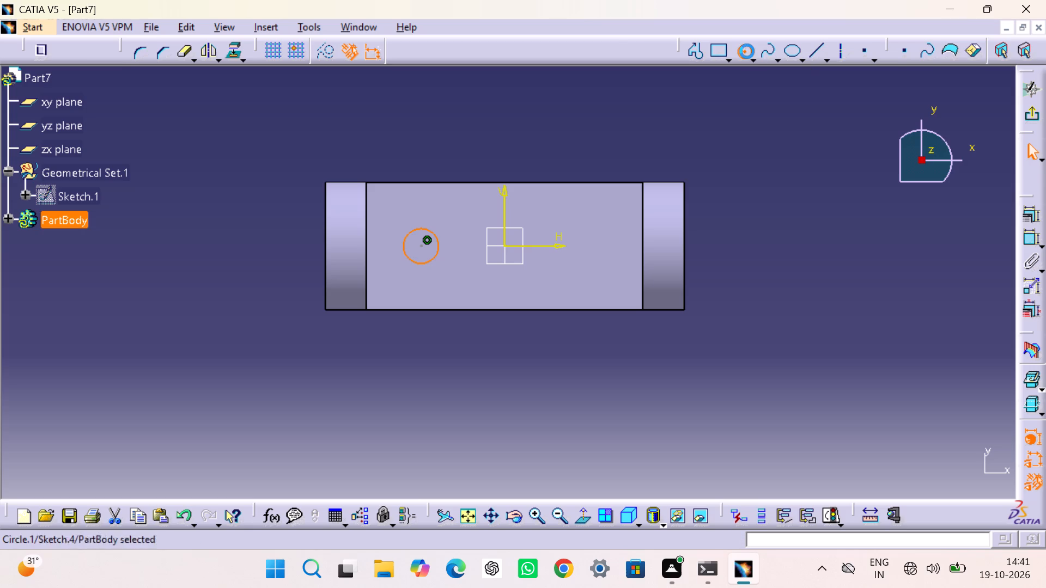
pyautogui.click(577, 247)
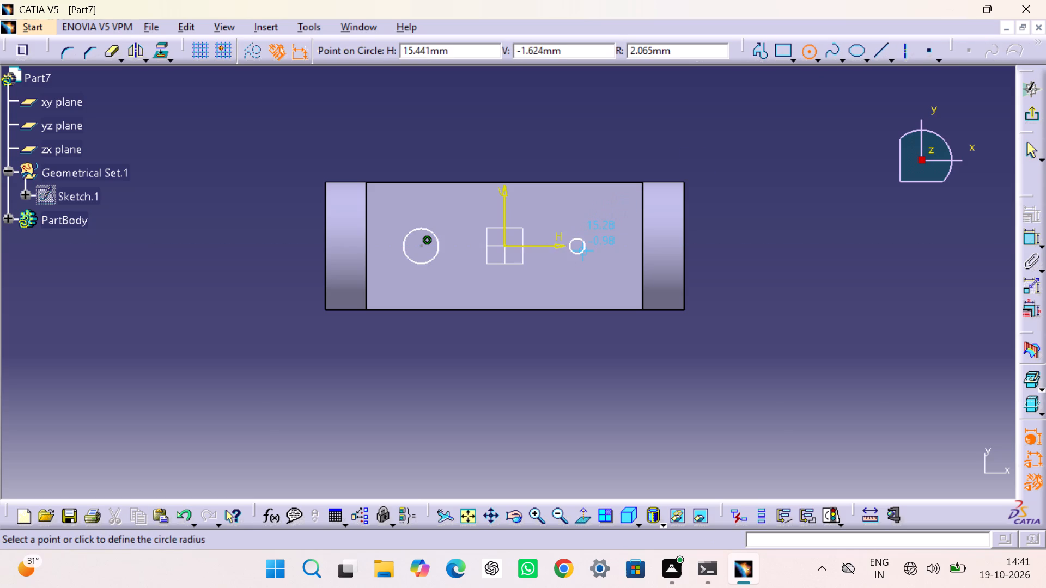
pyautogui.click(587, 264)
pyautogui.click(927, 254)
# Make the two circle centres symmetric about the V axis.
pyautogui.doubleClick(1031, 236)
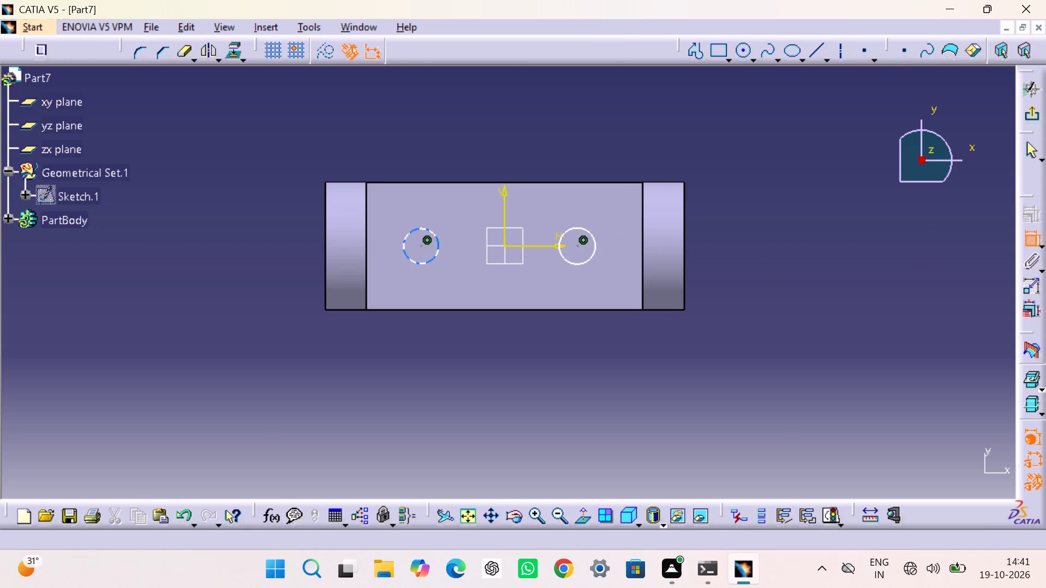
pyautogui.click(421, 249)
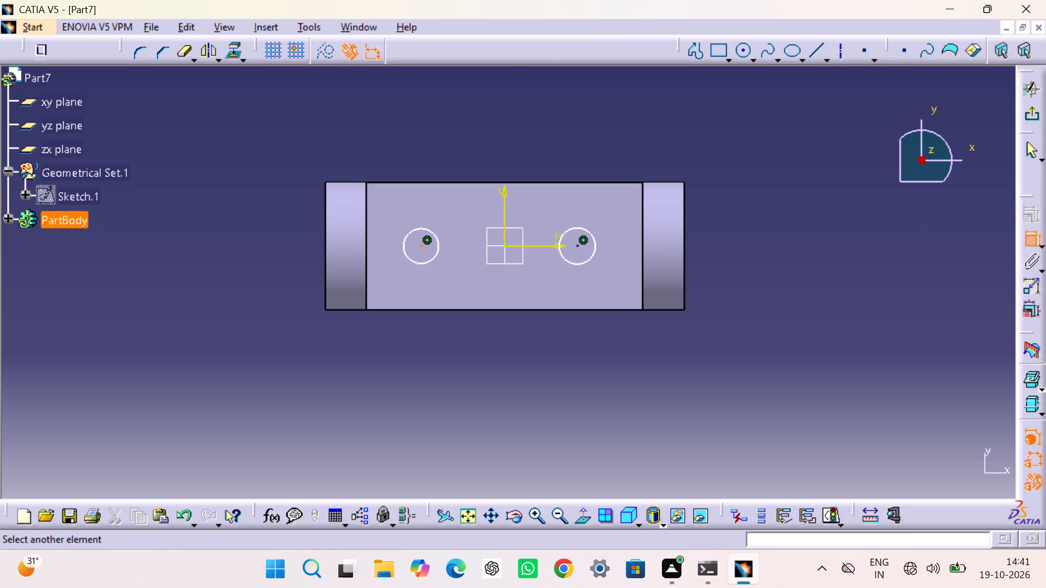
pyautogui.click(577, 246)
pyautogui.rightClick(492, 130)
pyautogui.click(543, 281)
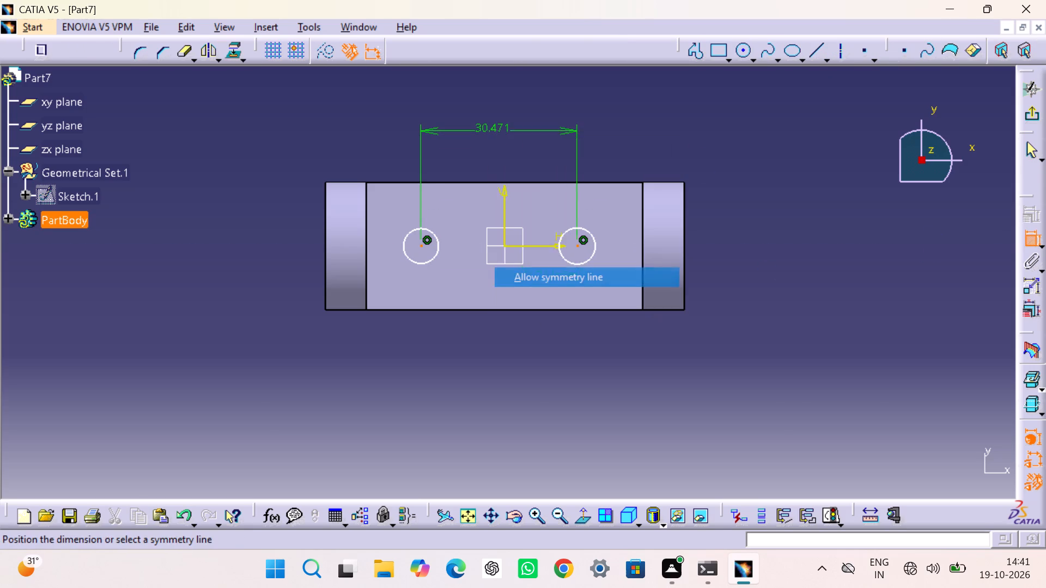
pyautogui.click(504, 209)
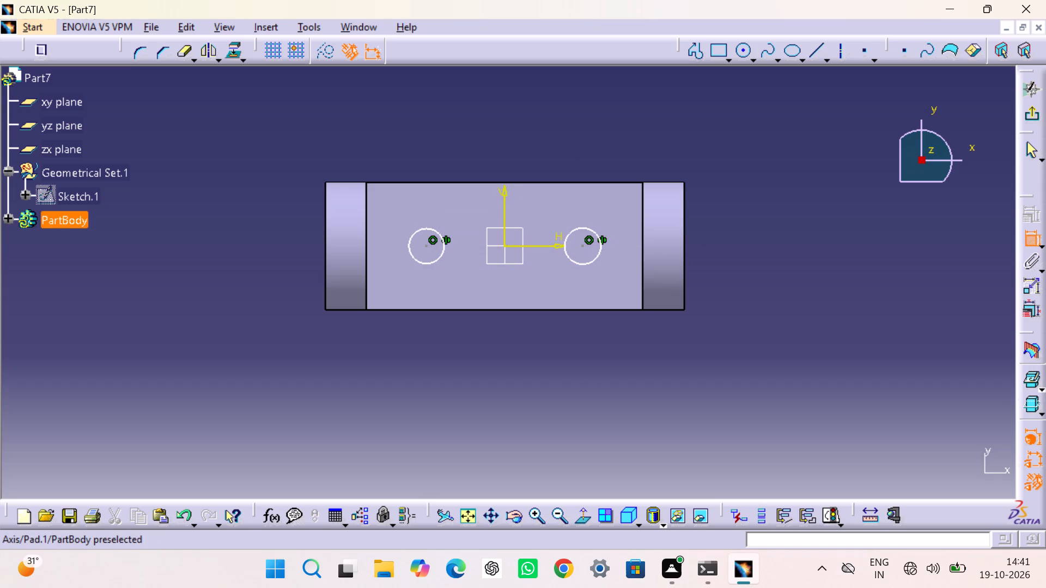
# Dimension the diameters of both circles and set each to 10 mm.
pyautogui.click(584, 266)
pyautogui.click(640, 367)
pyautogui.doubleClick(646, 360)
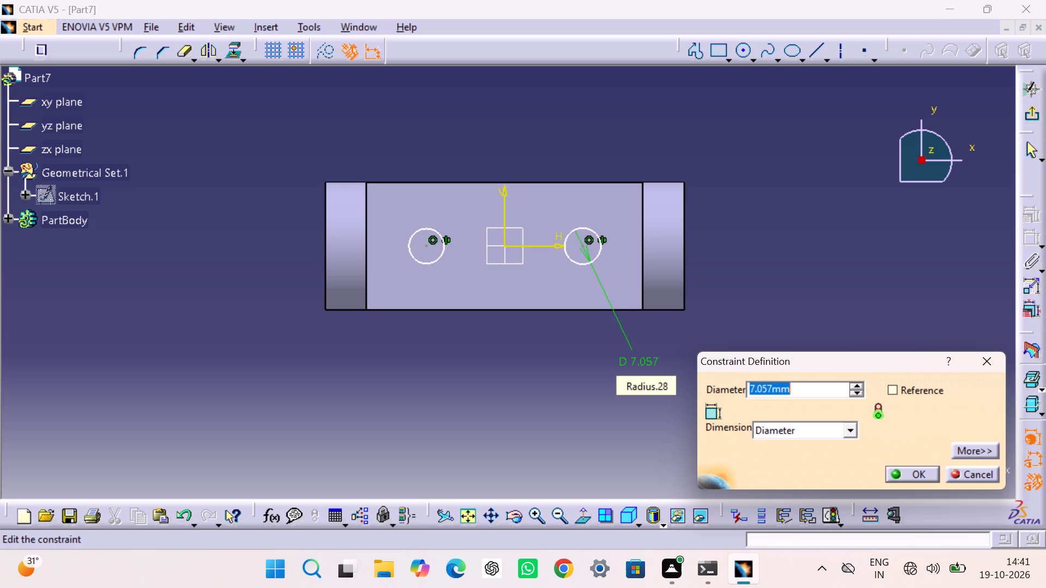
pyautogui.write('10')
pyautogui.press('Return')
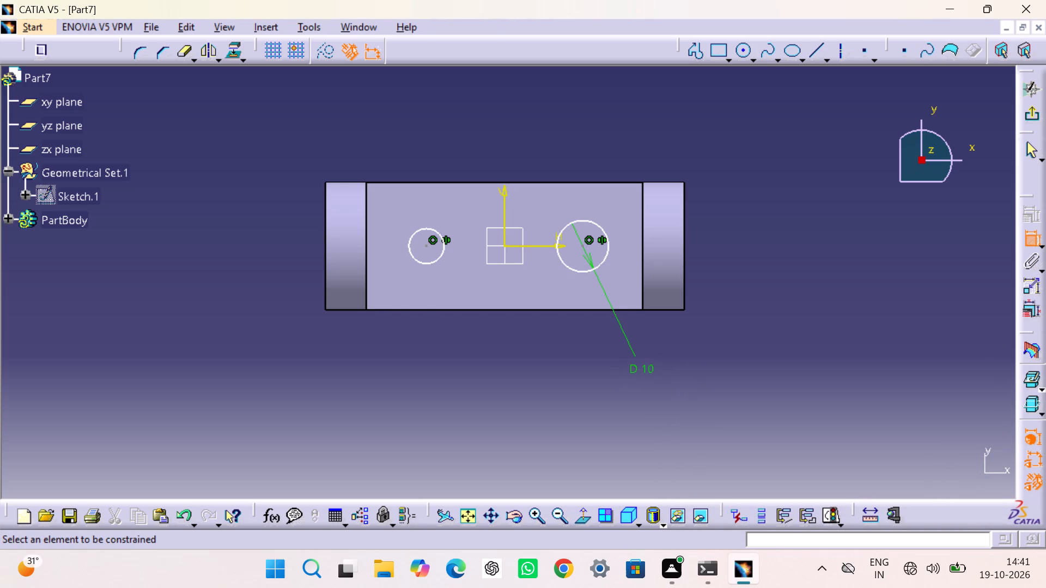
pyautogui.click(434, 264)
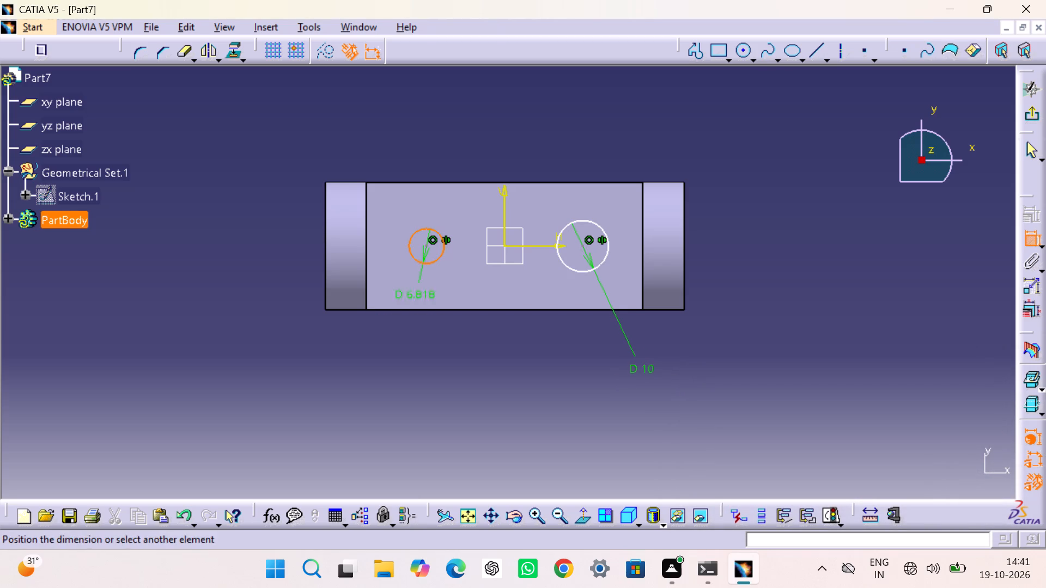
pyautogui.click(387, 365)
pyautogui.doubleClick(388, 359)
pyautogui.write('10')
pyautogui.press('Return')
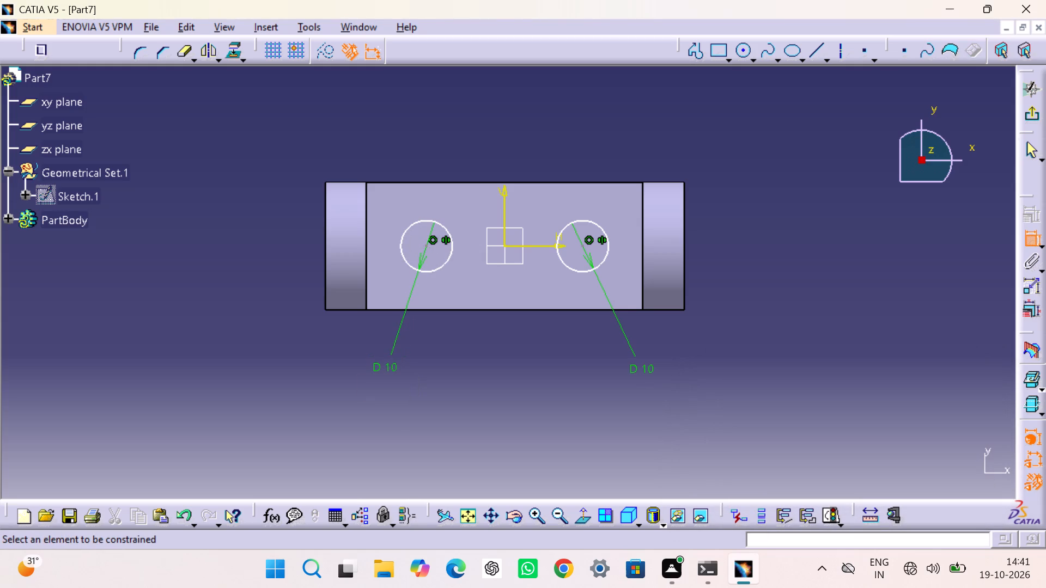
# Dimension the distance between the two circle centres and set it to 34 mm.
pyautogui.click(427, 246)
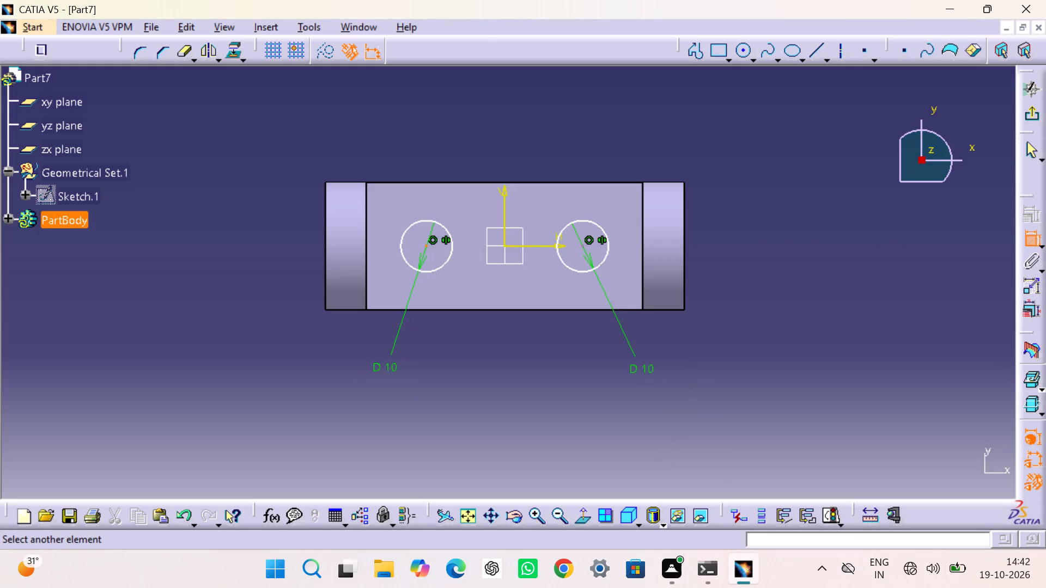
pyautogui.moveTo(583, 244); pyautogui.dragTo(577, 243)
pyautogui.click(508, 161)
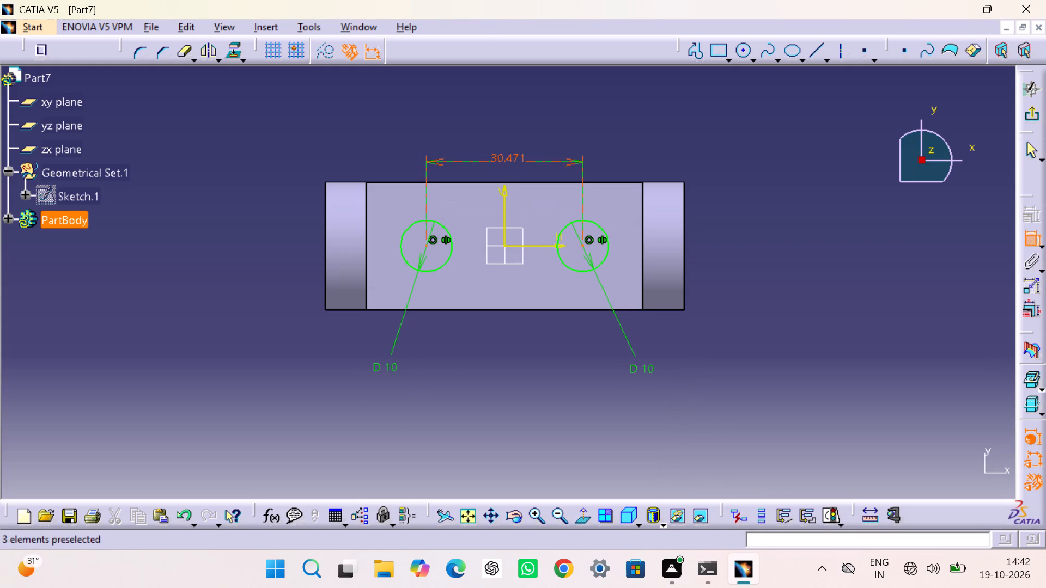
pyautogui.doubleClick(507, 151)
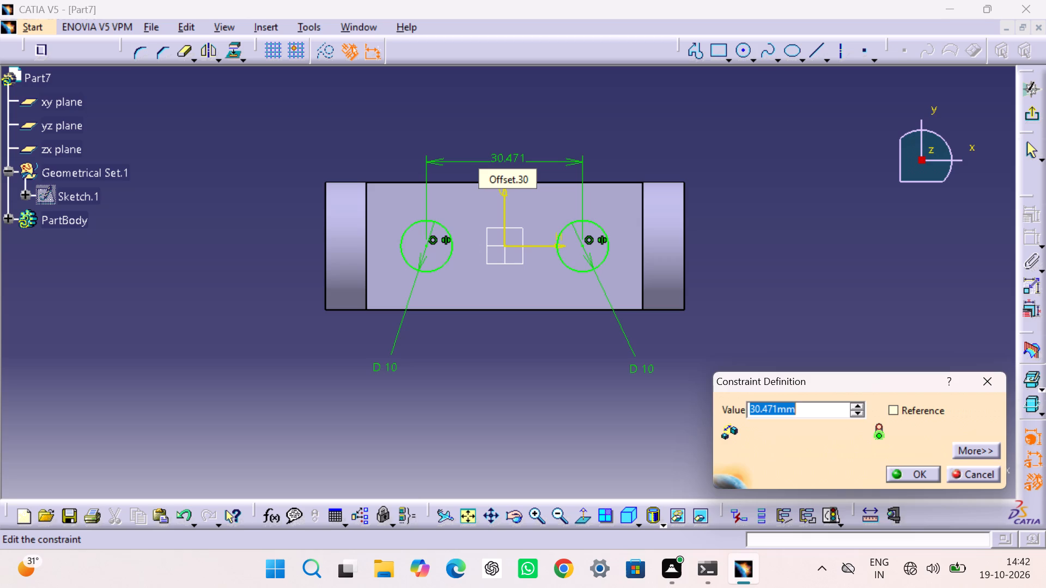
pyautogui.write('34')
pyautogui.press('Return')
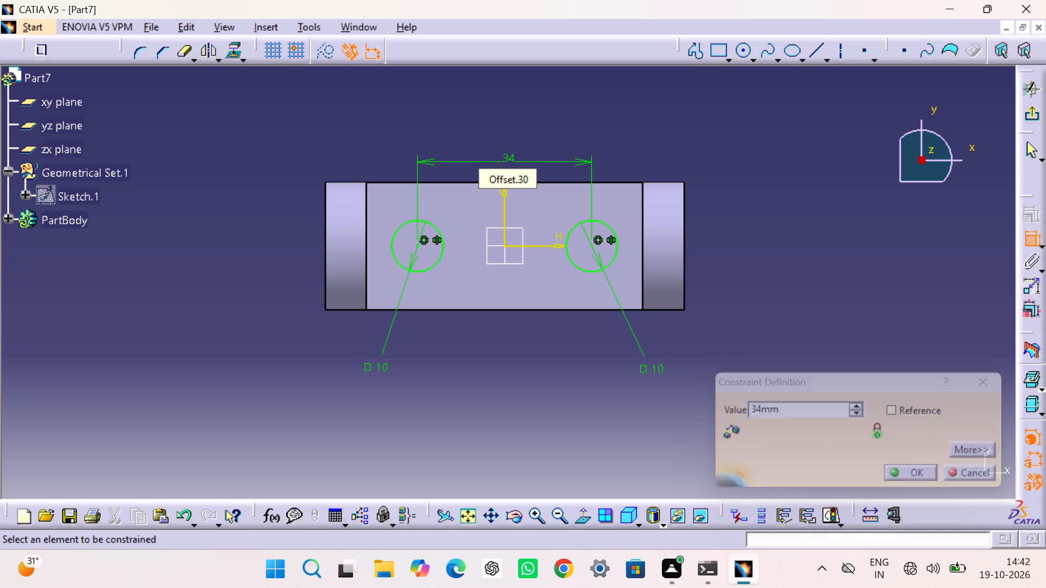
pyautogui.click(876, 221)
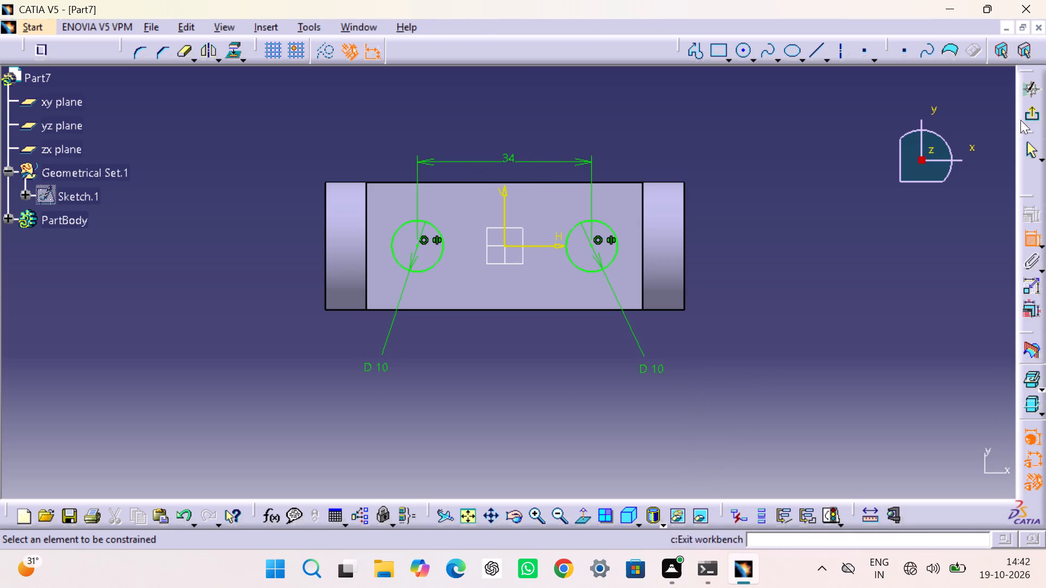
# Exit the sketch and cut both circles as a pocket 35 mm deep with mirrored extent through the base.
pyautogui.click(1023, 114)
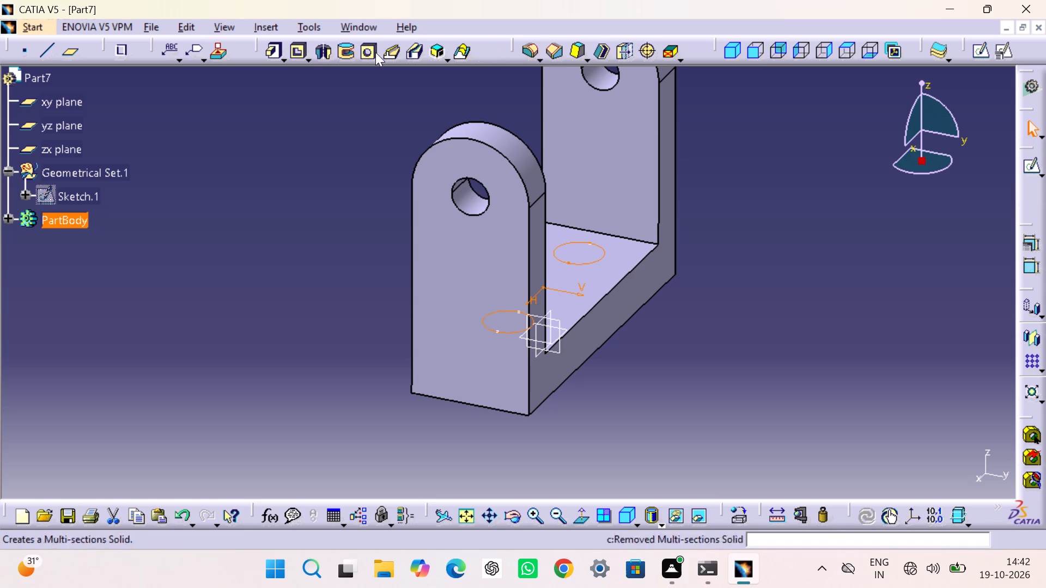
pyautogui.click(296, 53)
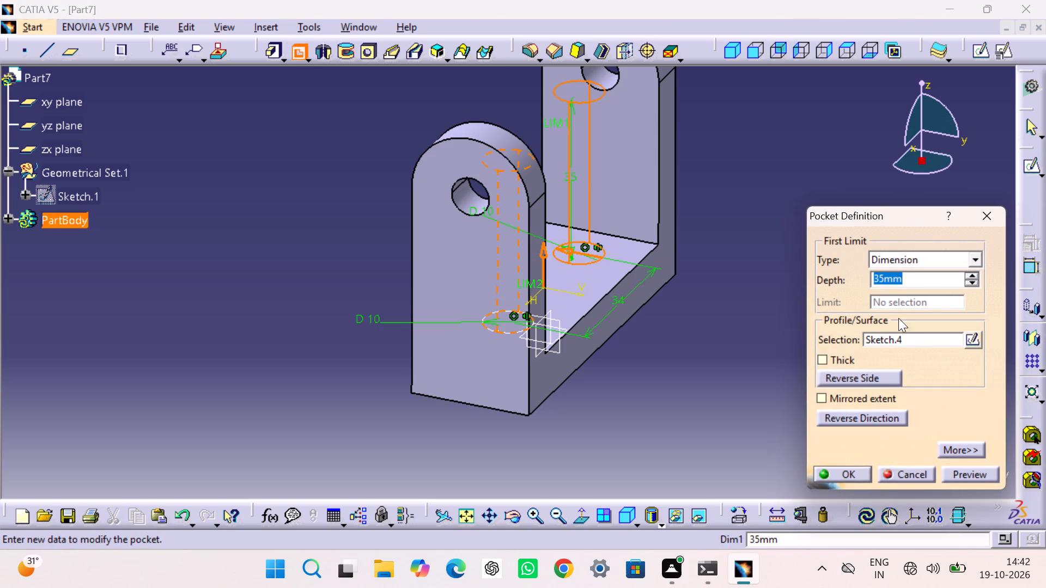
pyautogui.click(819, 399)
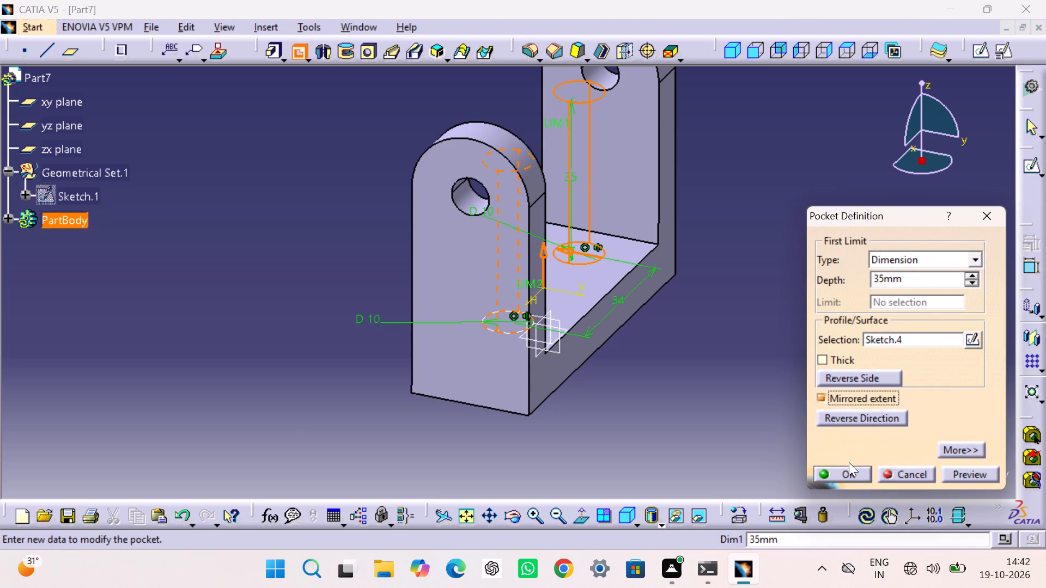
pyautogui.click(843, 475)
pyautogui.click(803, 421)
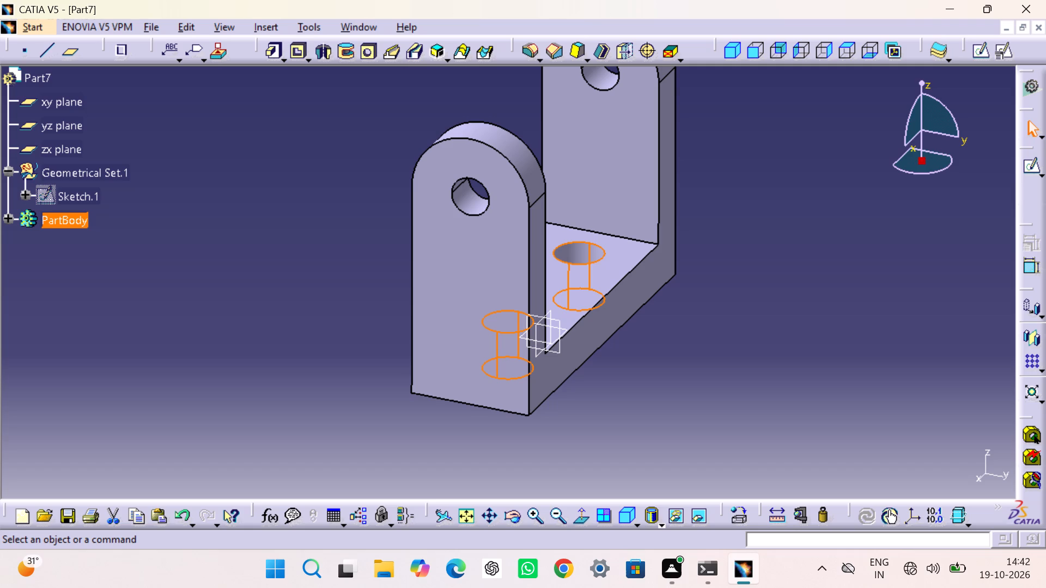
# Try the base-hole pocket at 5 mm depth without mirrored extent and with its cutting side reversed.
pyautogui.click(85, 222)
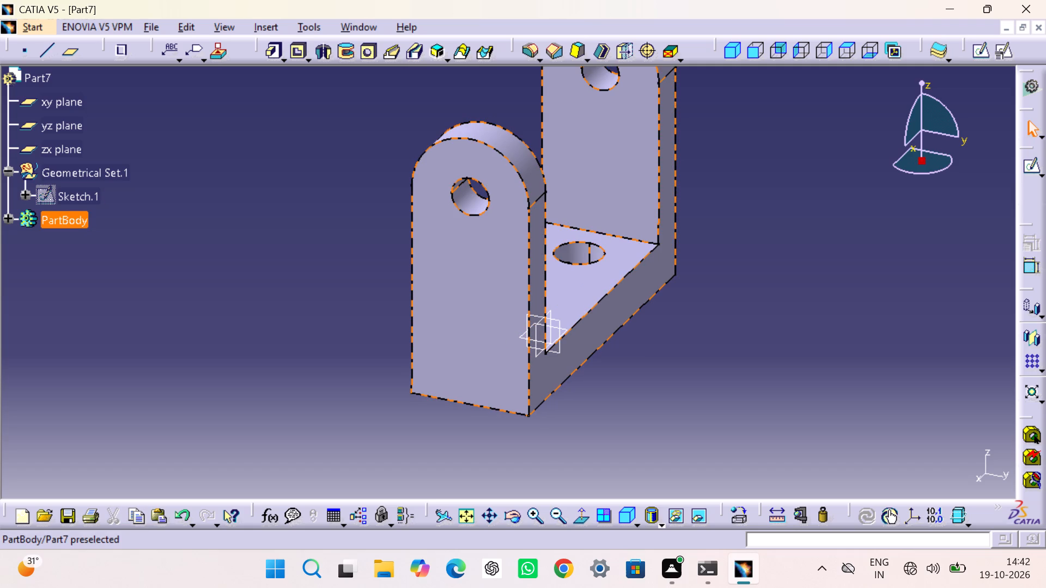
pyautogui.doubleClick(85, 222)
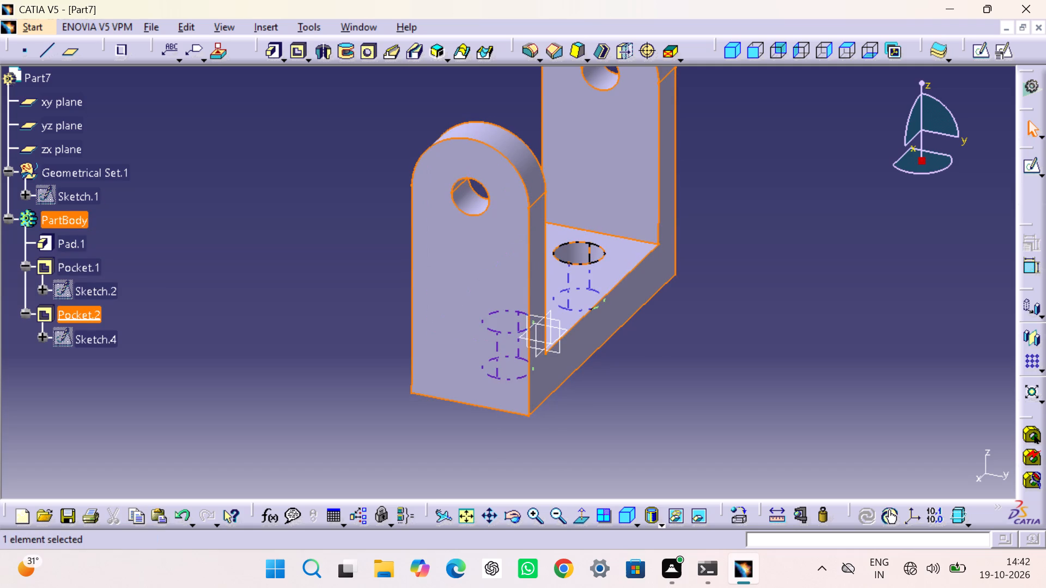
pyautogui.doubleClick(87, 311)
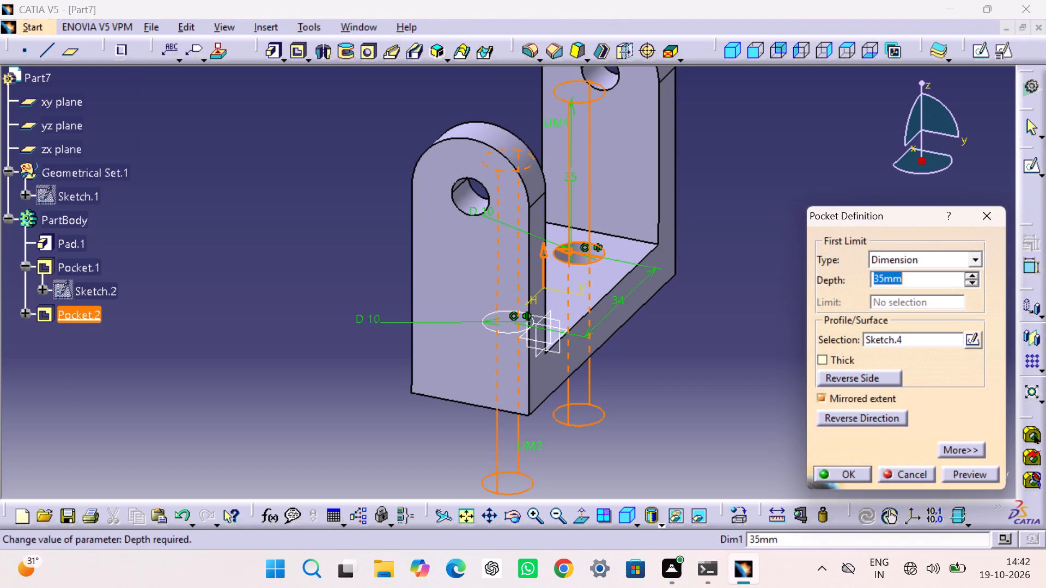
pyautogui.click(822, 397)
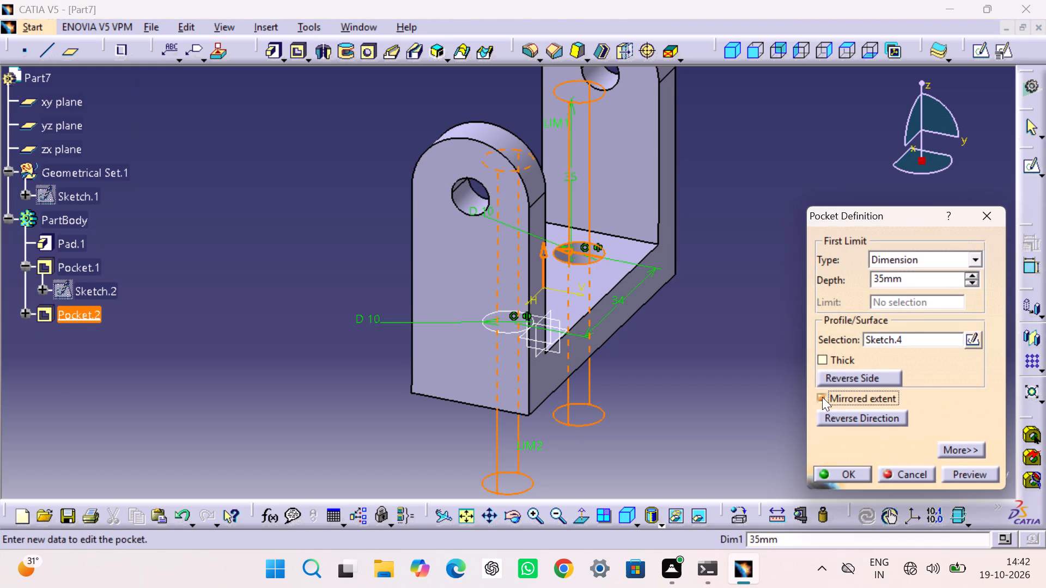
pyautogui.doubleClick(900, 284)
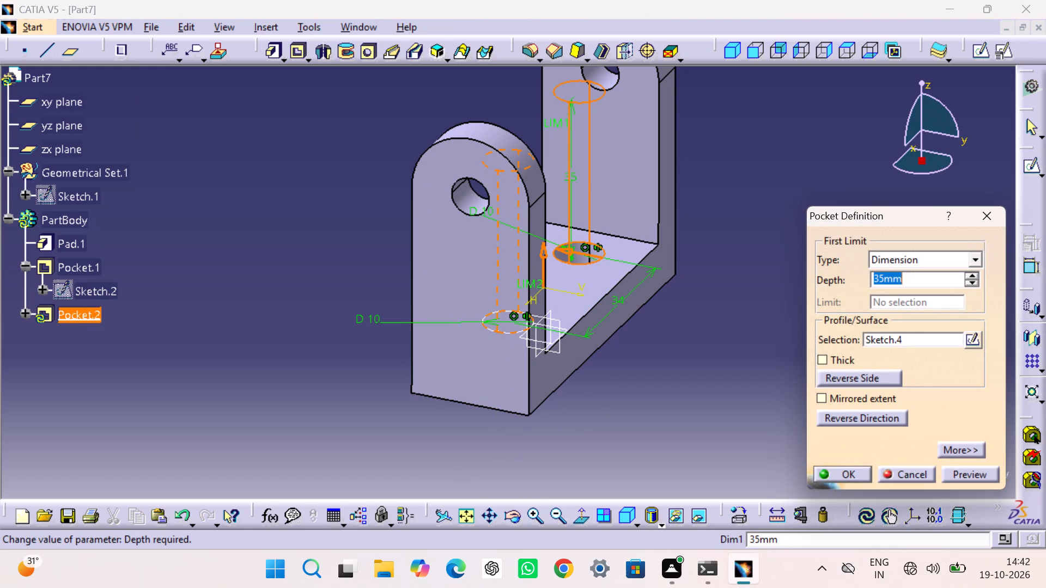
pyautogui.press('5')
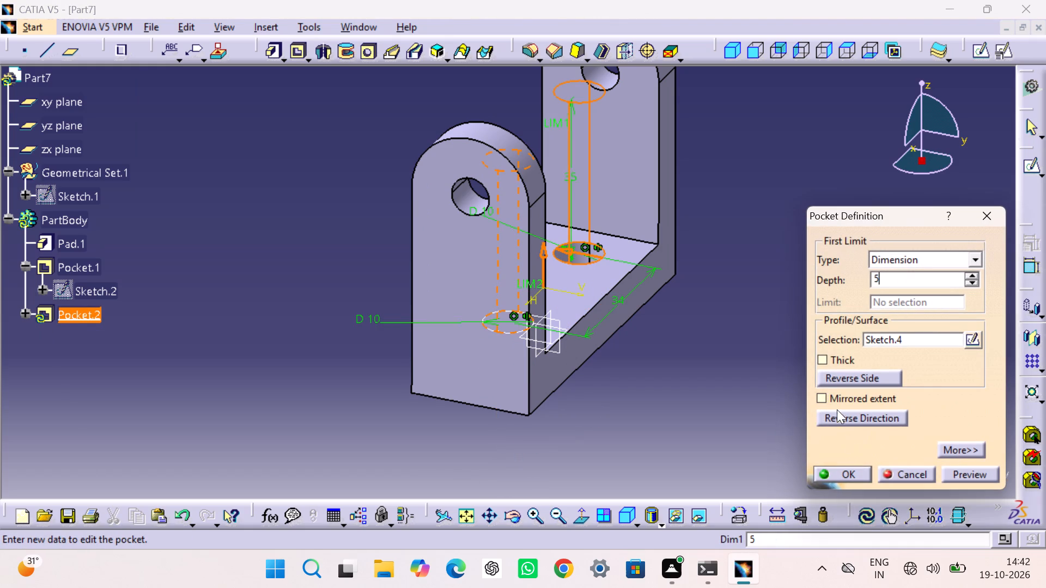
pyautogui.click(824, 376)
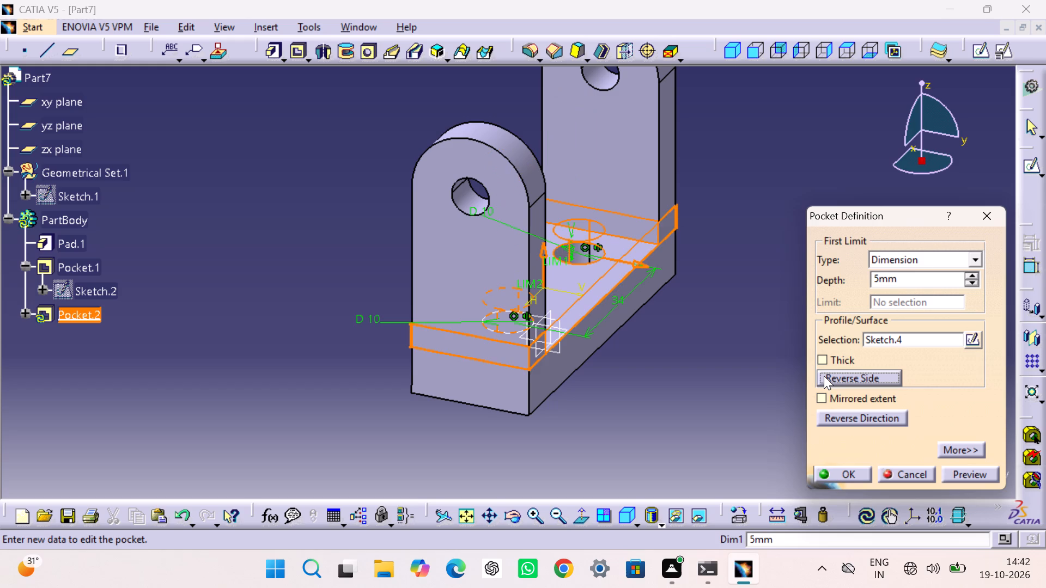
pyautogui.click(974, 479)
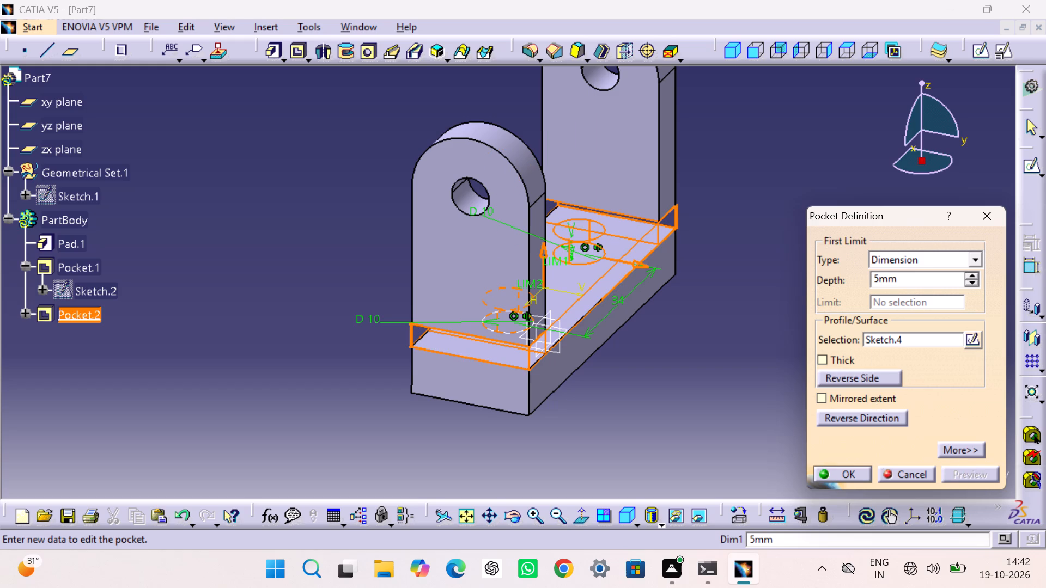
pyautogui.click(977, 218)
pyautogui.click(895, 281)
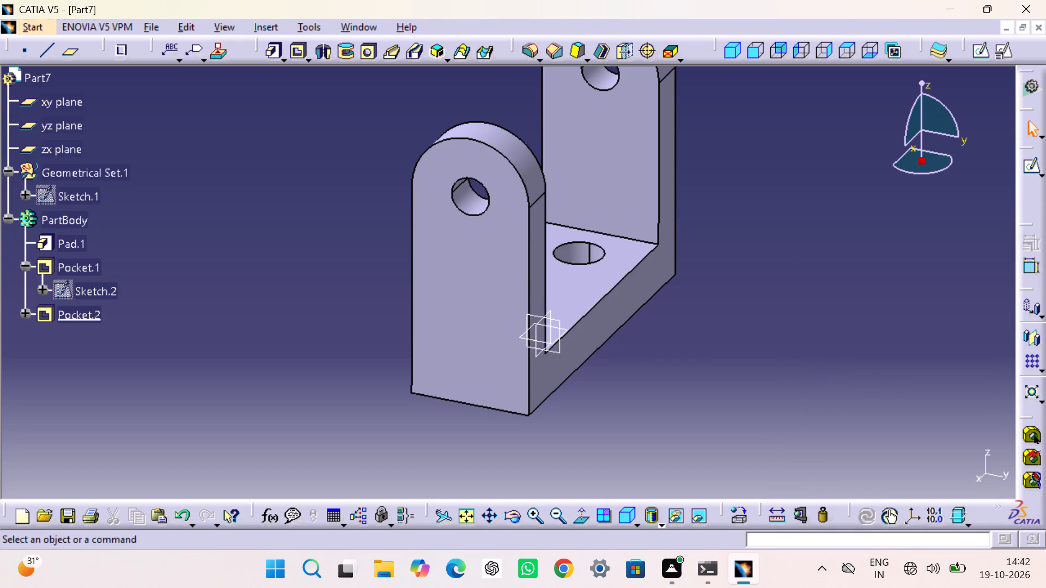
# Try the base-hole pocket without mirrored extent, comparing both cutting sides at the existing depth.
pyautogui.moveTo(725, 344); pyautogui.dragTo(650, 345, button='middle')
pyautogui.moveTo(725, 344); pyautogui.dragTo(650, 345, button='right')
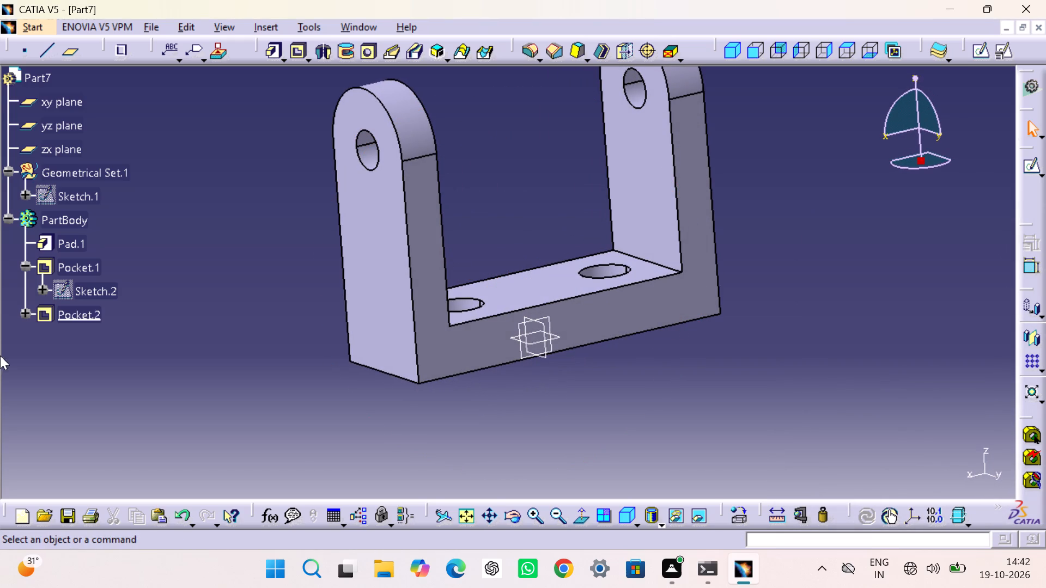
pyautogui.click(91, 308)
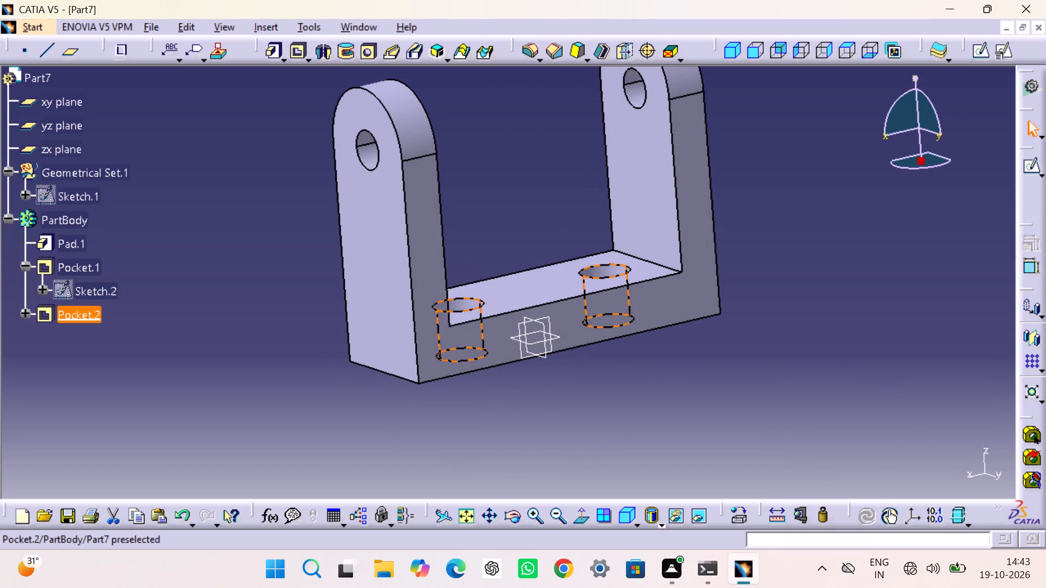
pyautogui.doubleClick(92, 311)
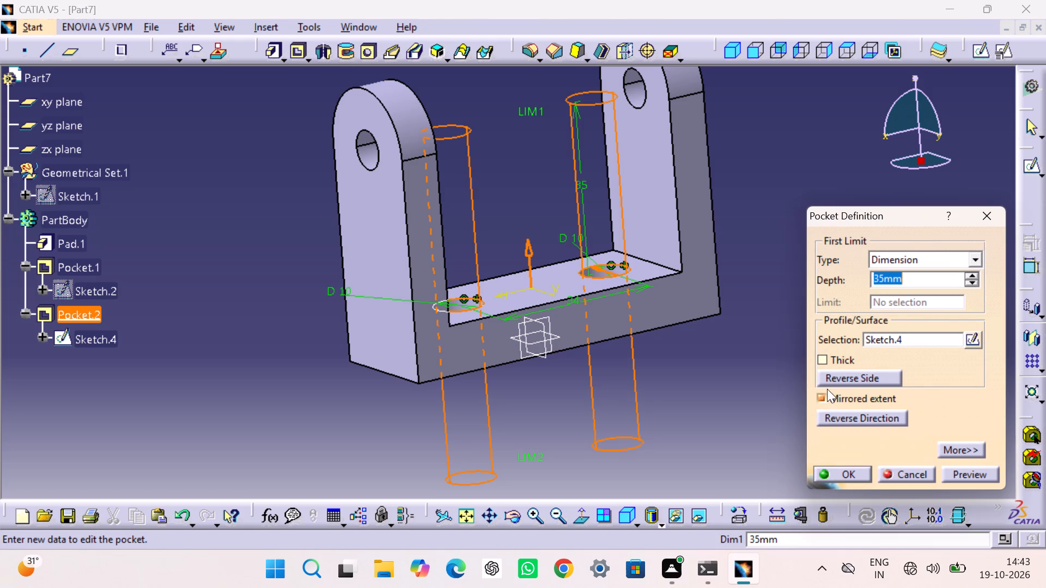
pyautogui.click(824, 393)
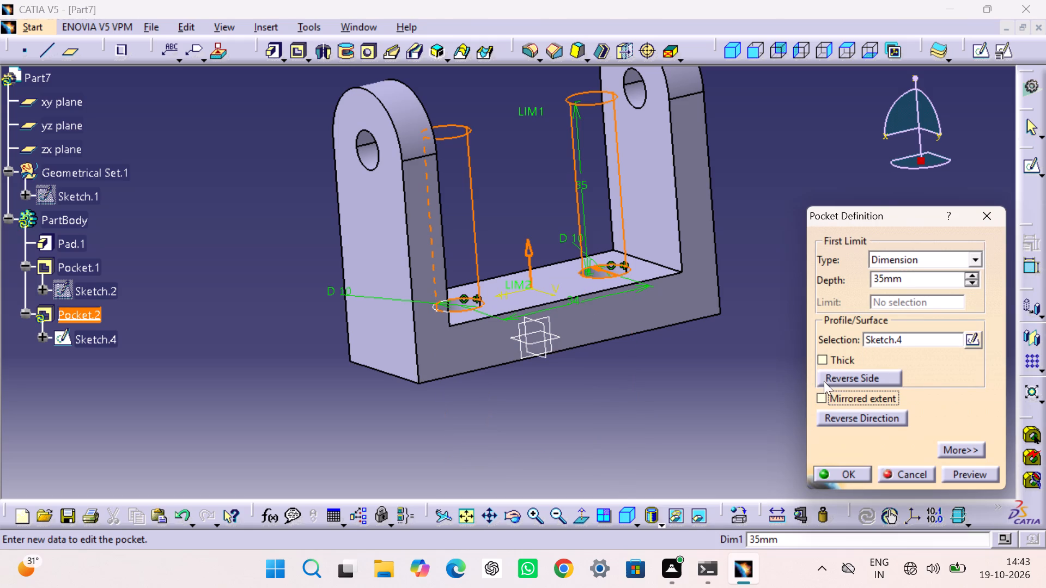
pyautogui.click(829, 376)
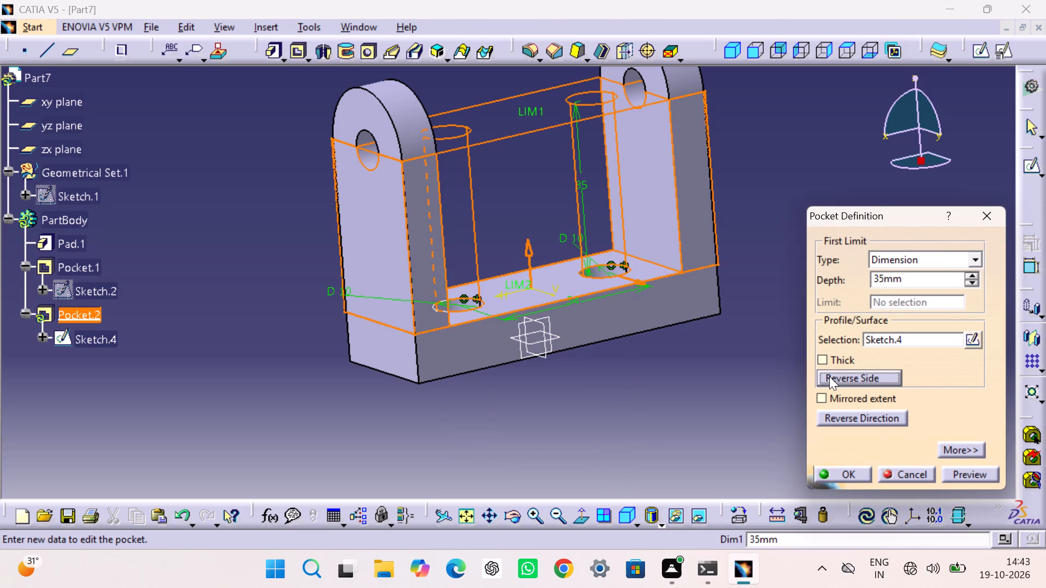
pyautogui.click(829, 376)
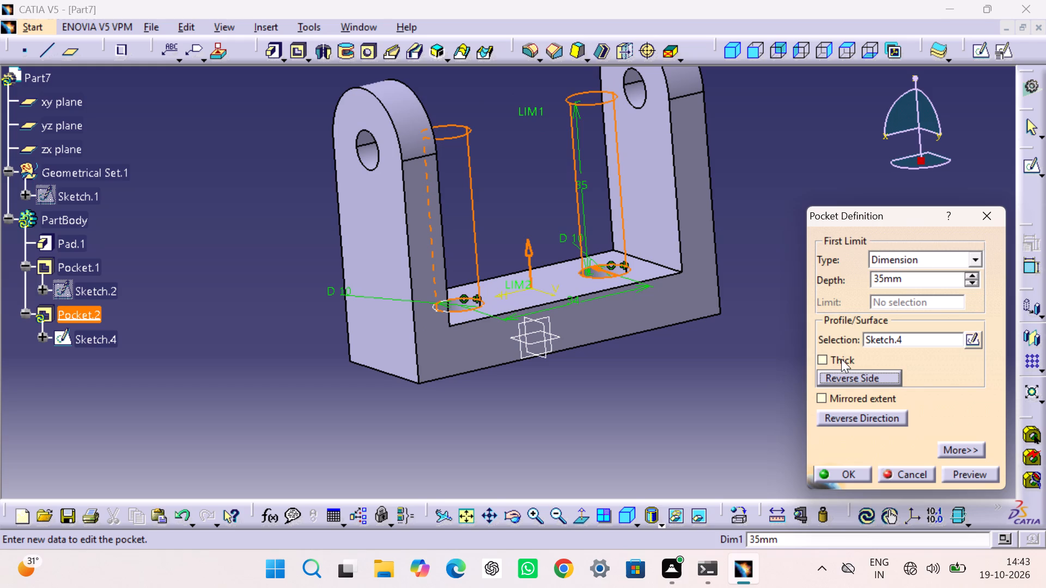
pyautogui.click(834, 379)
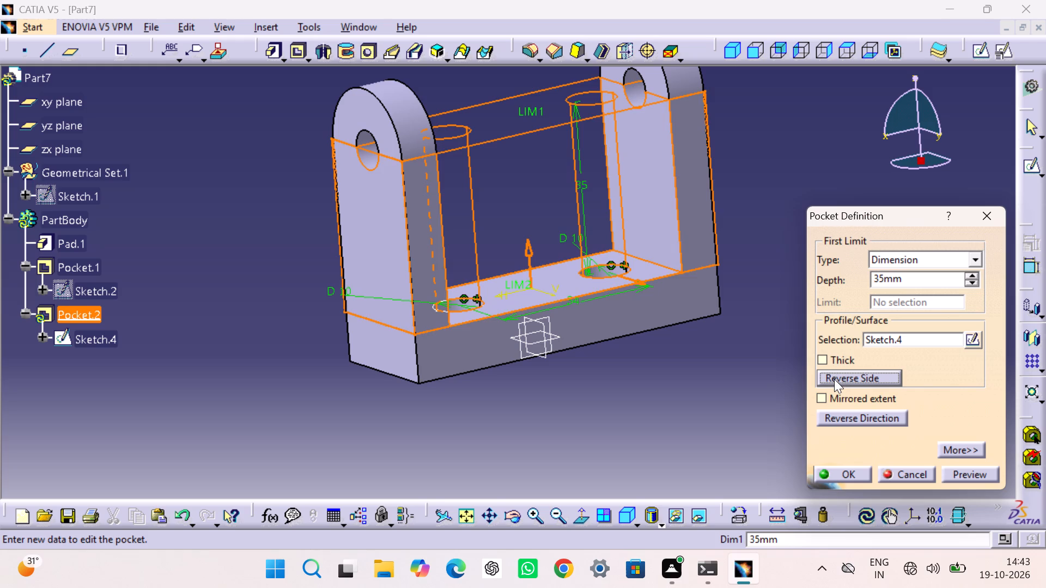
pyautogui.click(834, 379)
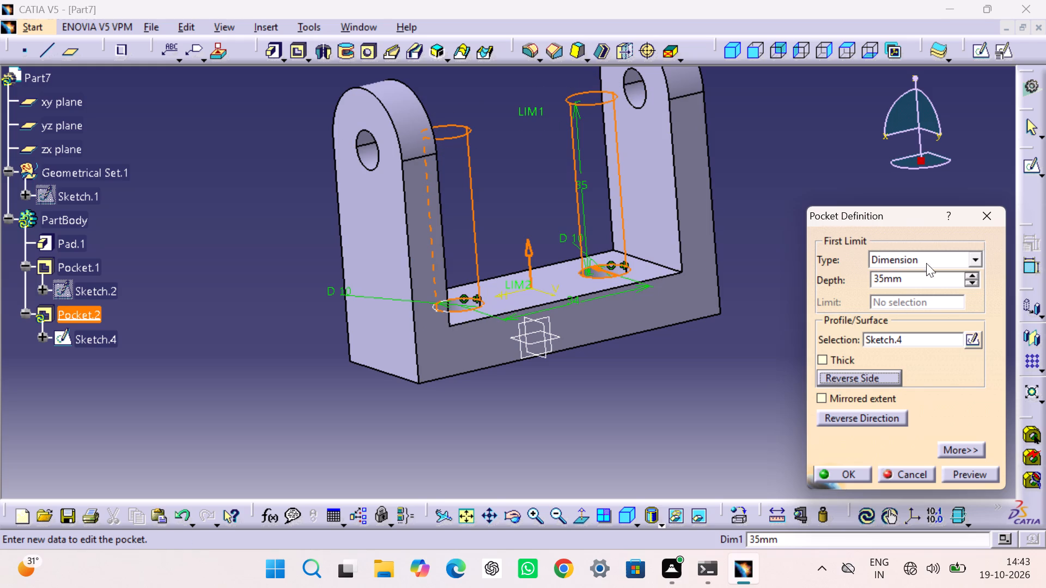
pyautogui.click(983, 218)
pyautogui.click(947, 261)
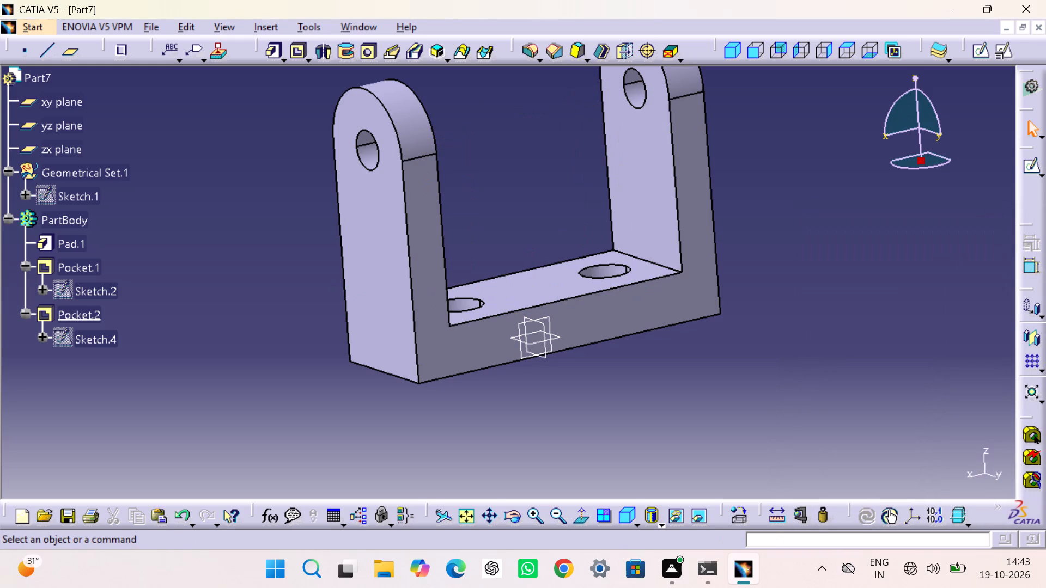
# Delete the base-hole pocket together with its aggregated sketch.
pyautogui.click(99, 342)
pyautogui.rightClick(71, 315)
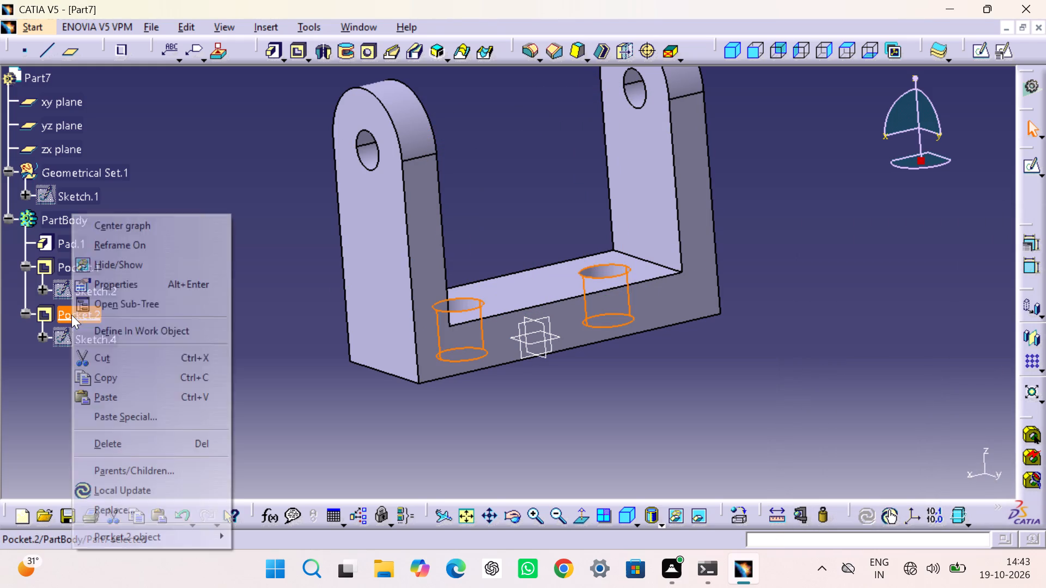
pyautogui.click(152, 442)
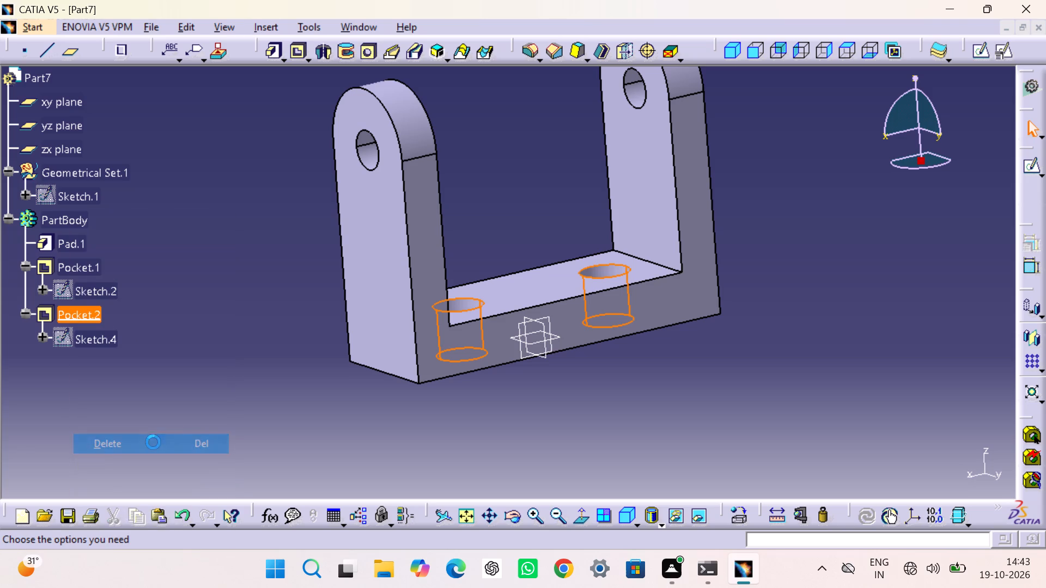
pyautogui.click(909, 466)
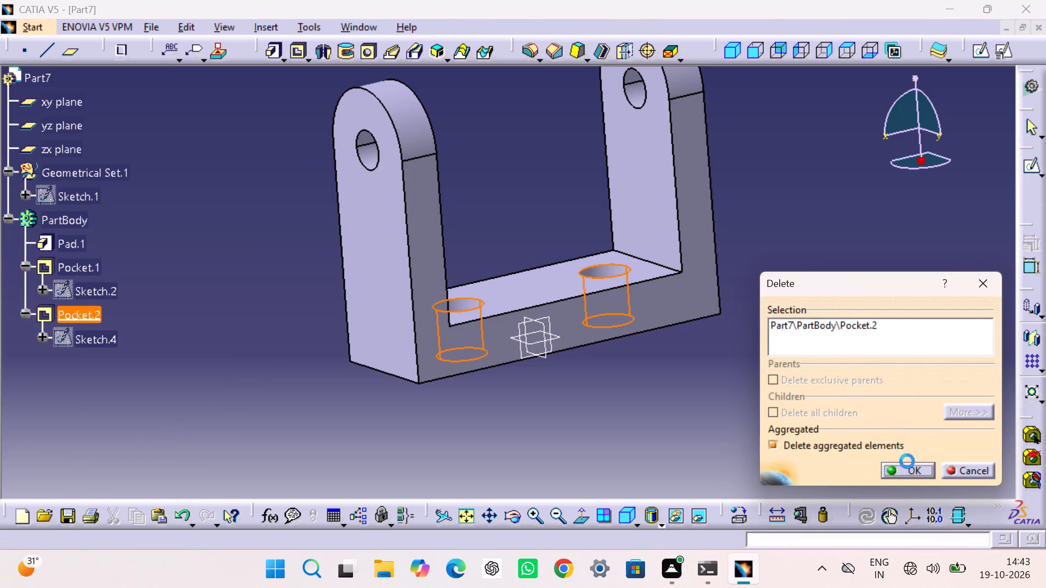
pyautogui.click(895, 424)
# Open Sketch.2 of the remaining pocket to inspect its profile and exit the sketch.
pyautogui.click(91, 296)
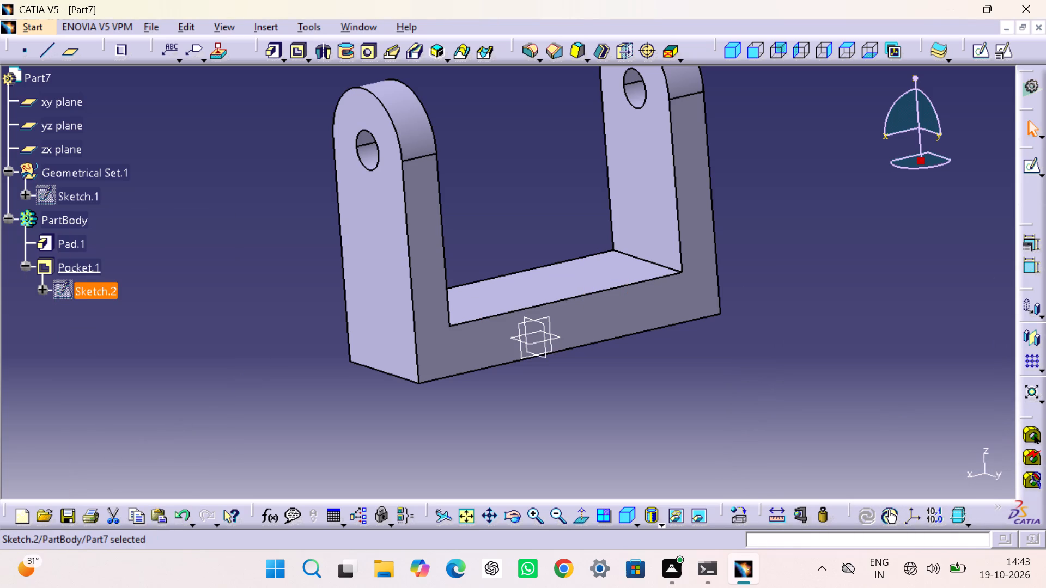
pyautogui.doubleClick(93, 289)
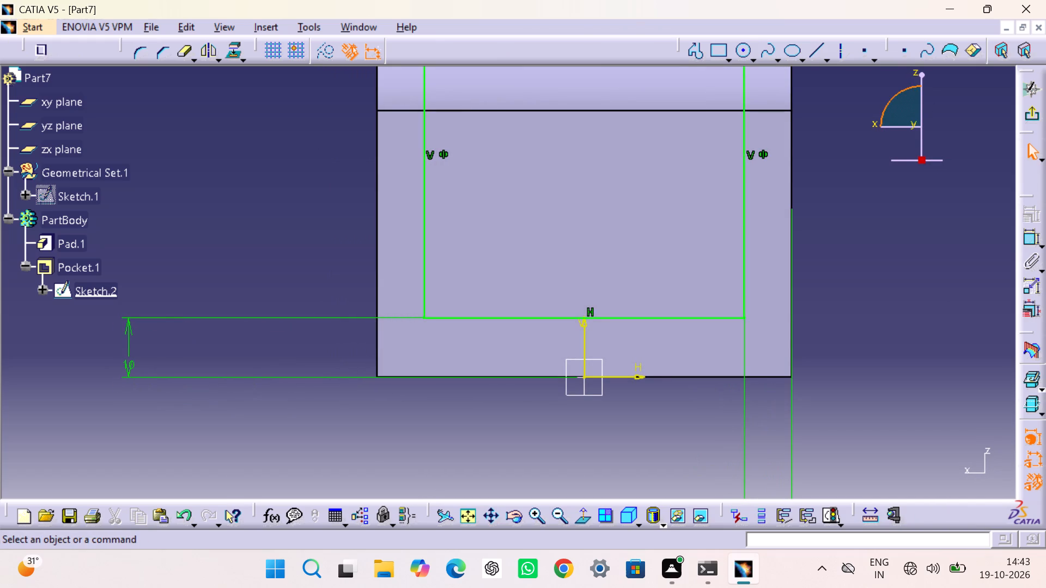
pyautogui.click(1040, 115)
pyautogui.click(944, 228)
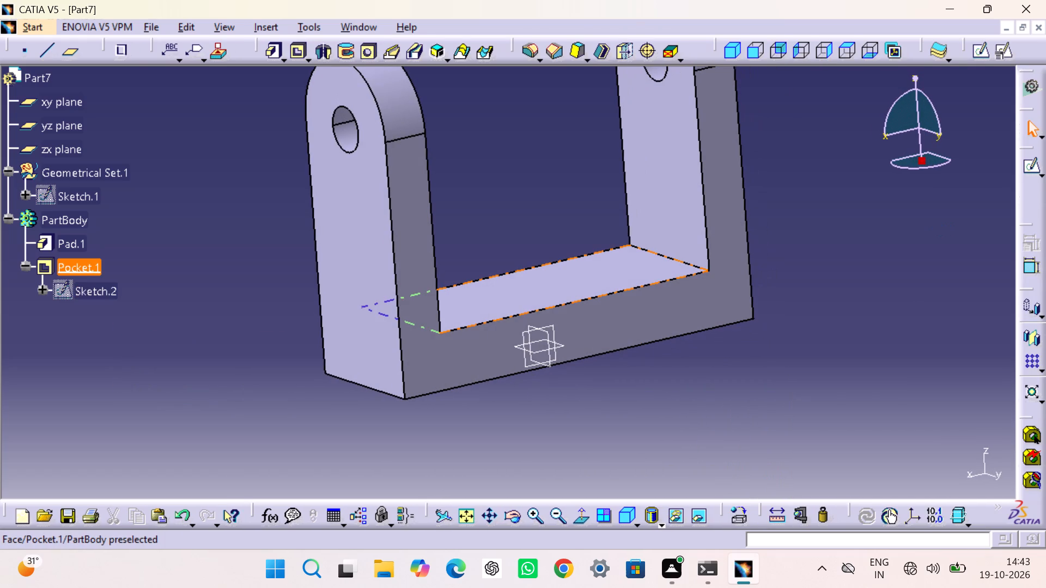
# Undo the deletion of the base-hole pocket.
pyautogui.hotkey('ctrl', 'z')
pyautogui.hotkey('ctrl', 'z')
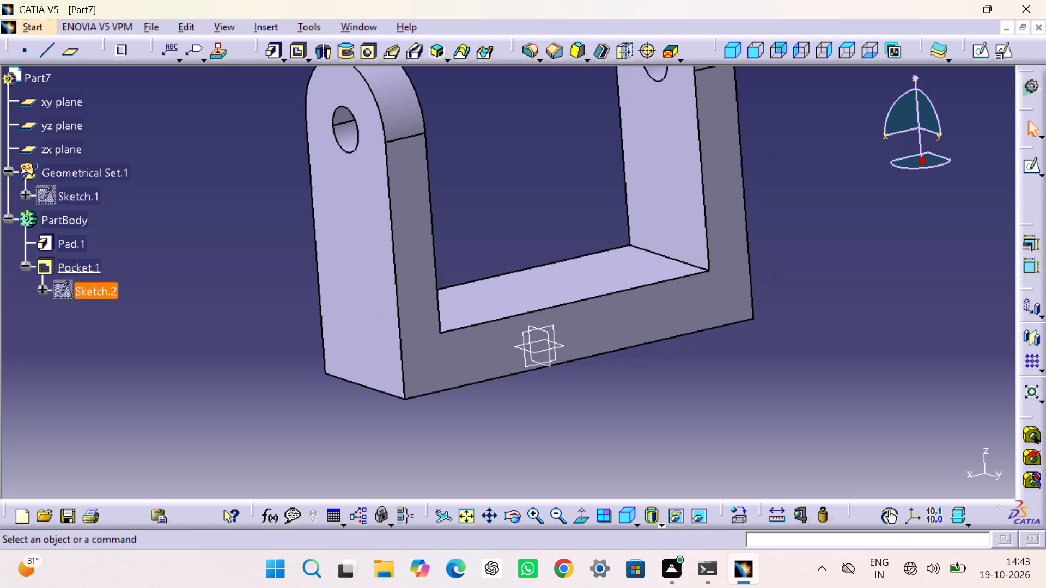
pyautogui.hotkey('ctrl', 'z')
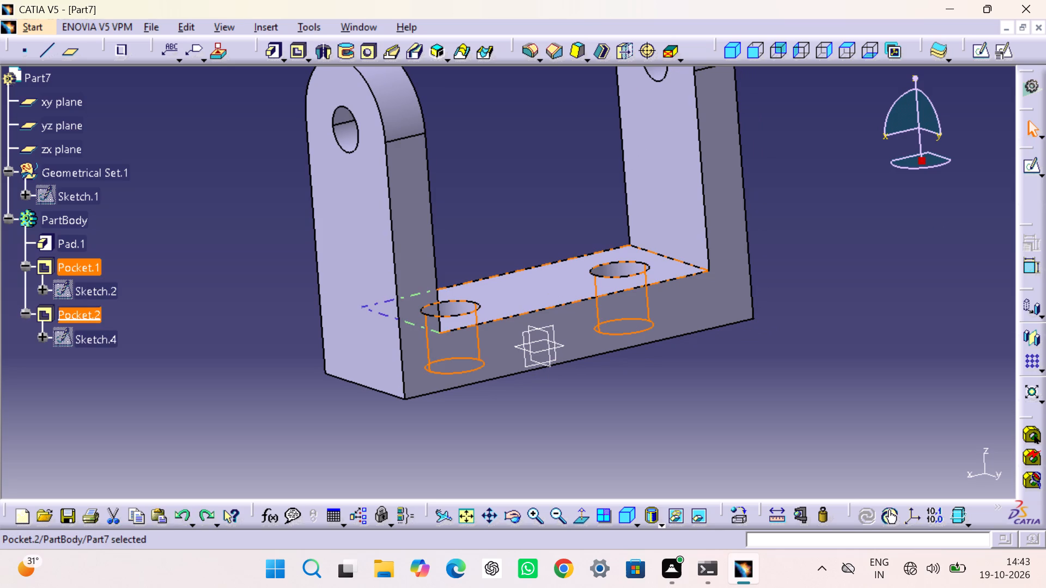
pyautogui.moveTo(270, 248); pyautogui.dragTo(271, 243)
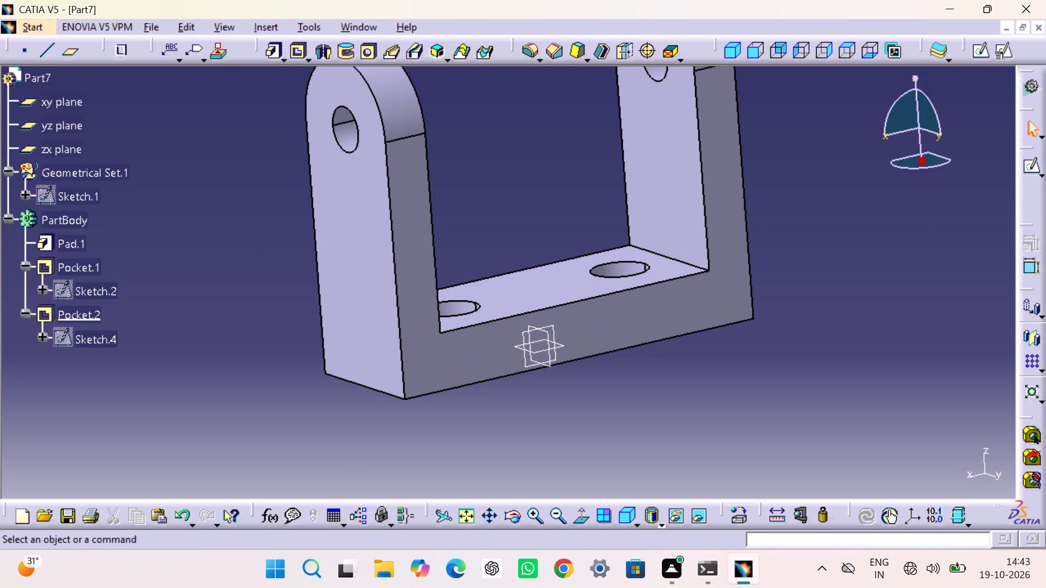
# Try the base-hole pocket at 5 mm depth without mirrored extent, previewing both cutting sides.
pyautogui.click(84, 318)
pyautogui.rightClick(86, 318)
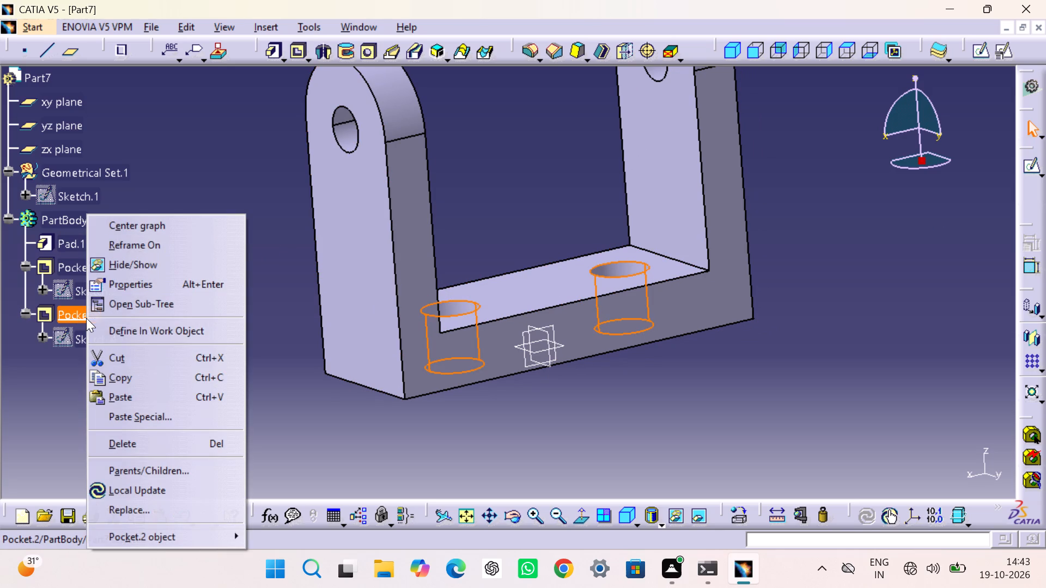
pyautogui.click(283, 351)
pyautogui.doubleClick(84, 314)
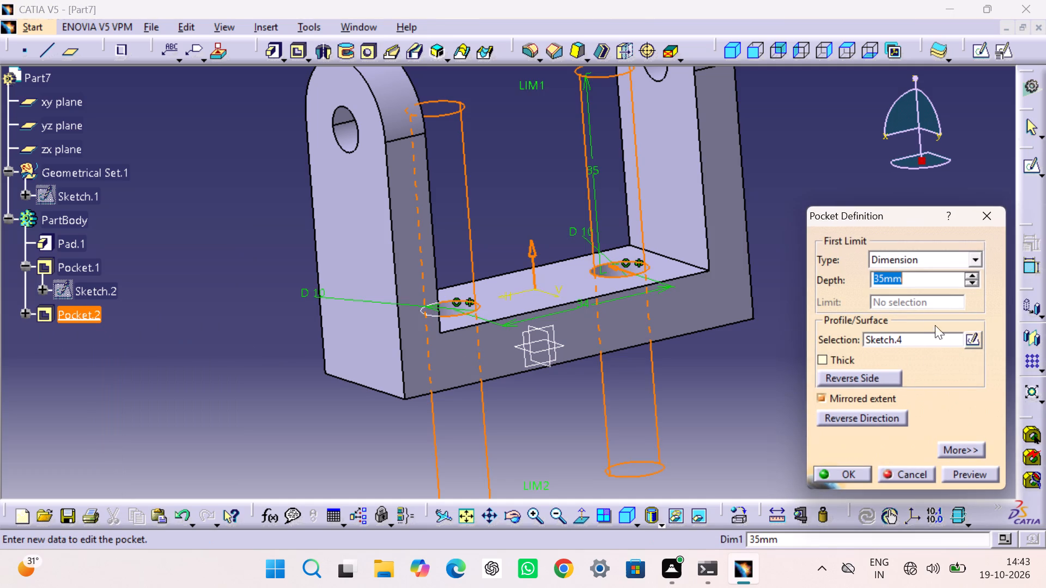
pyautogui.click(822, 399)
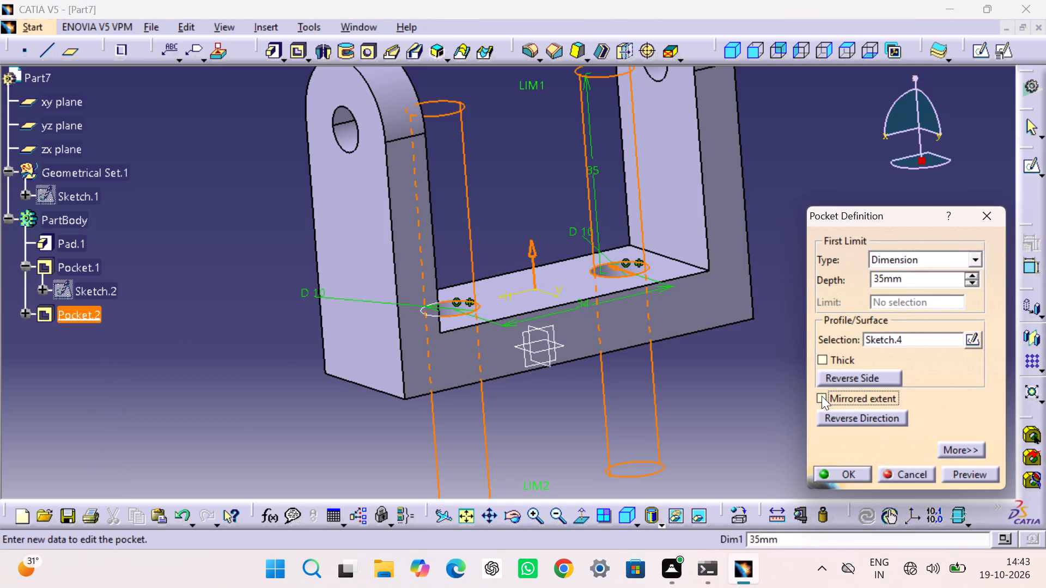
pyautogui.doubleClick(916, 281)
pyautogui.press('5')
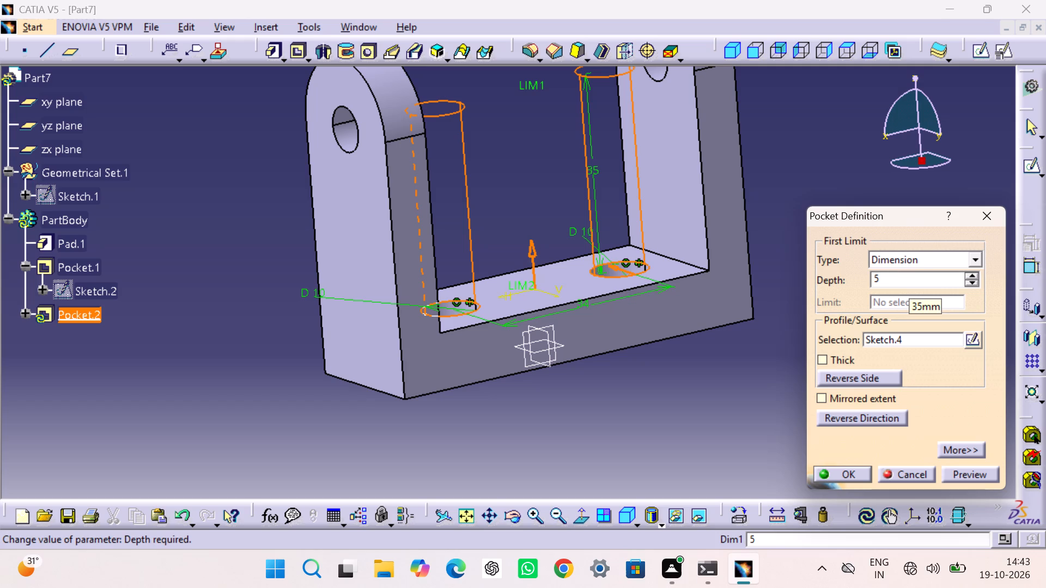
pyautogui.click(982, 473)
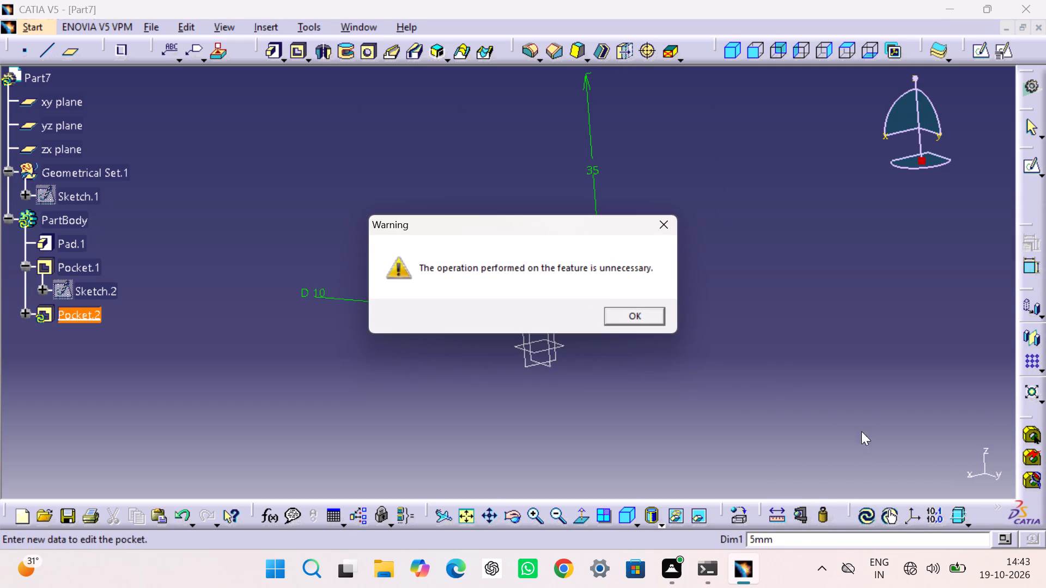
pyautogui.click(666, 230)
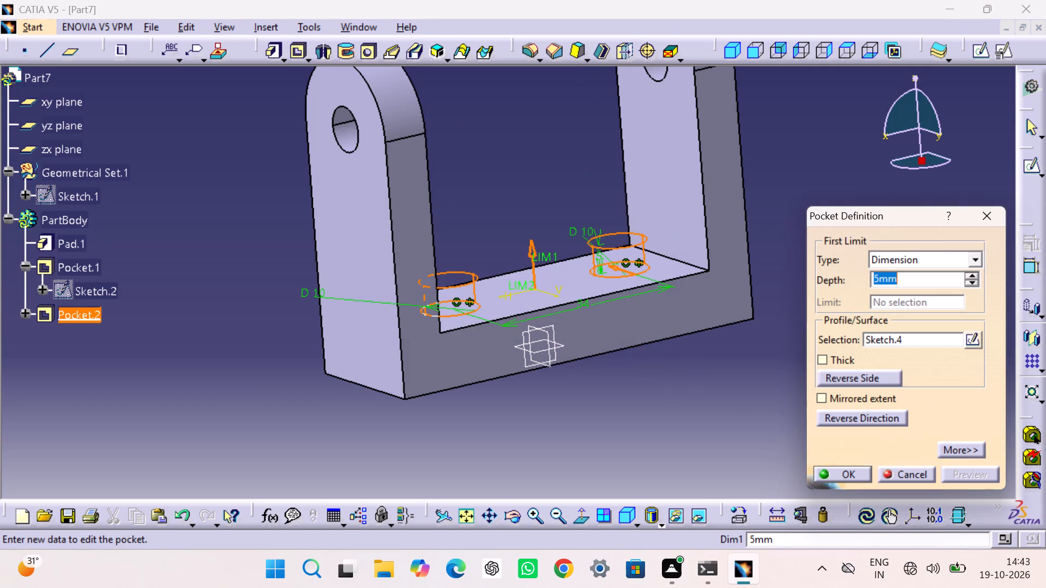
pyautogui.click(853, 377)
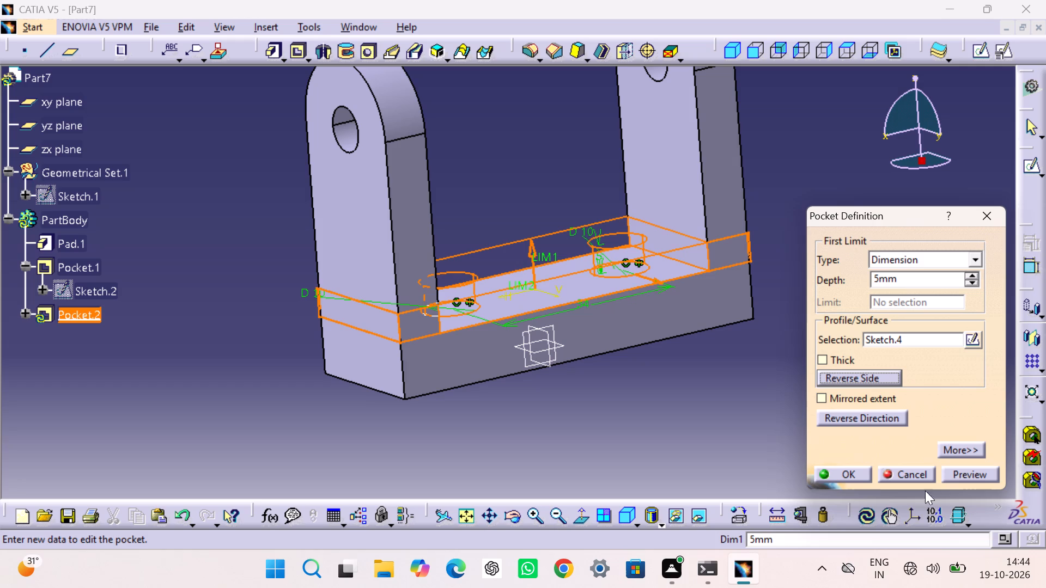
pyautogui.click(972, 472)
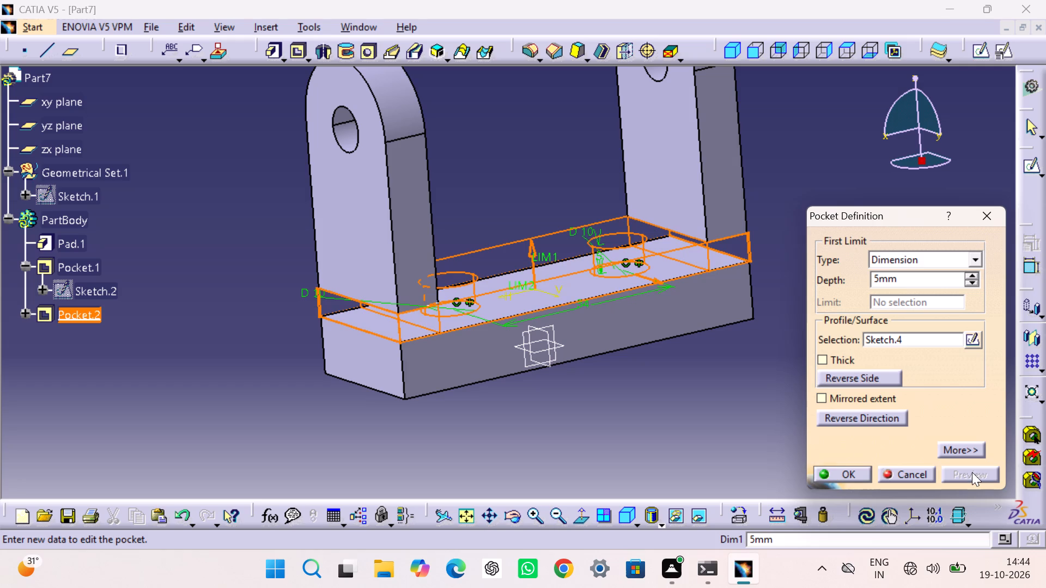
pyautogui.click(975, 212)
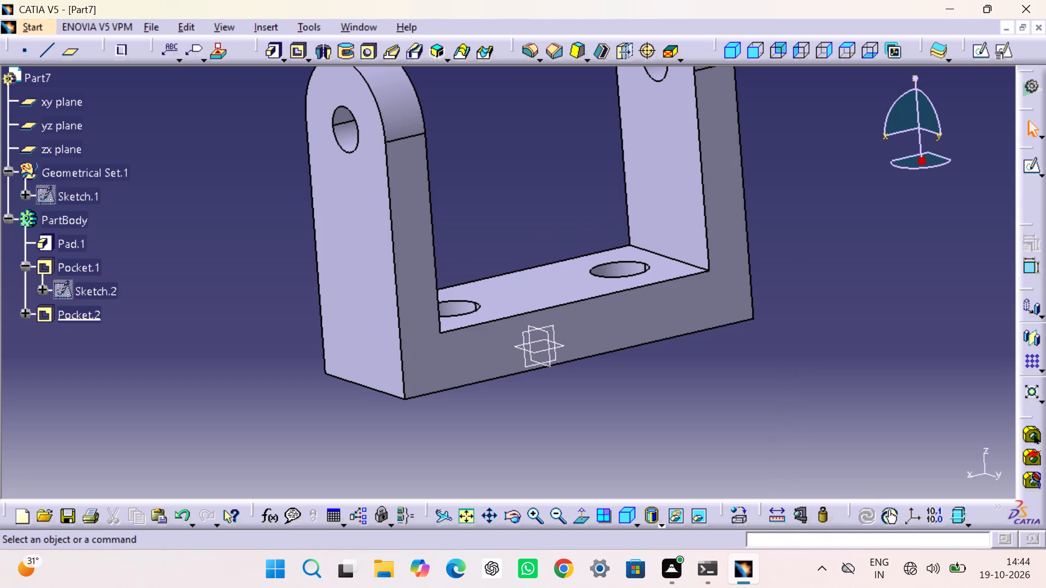
# Undo the creation of the base-hole pocket, keeping its two-circle sketch.
pyautogui.hotkey('ctrl', 'z')
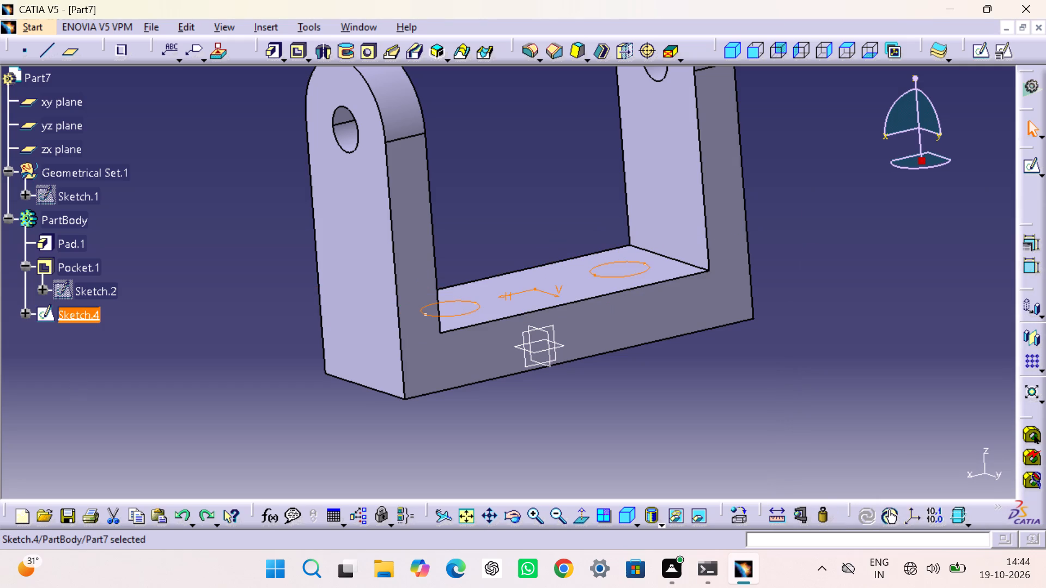
pyautogui.click(988, 257)
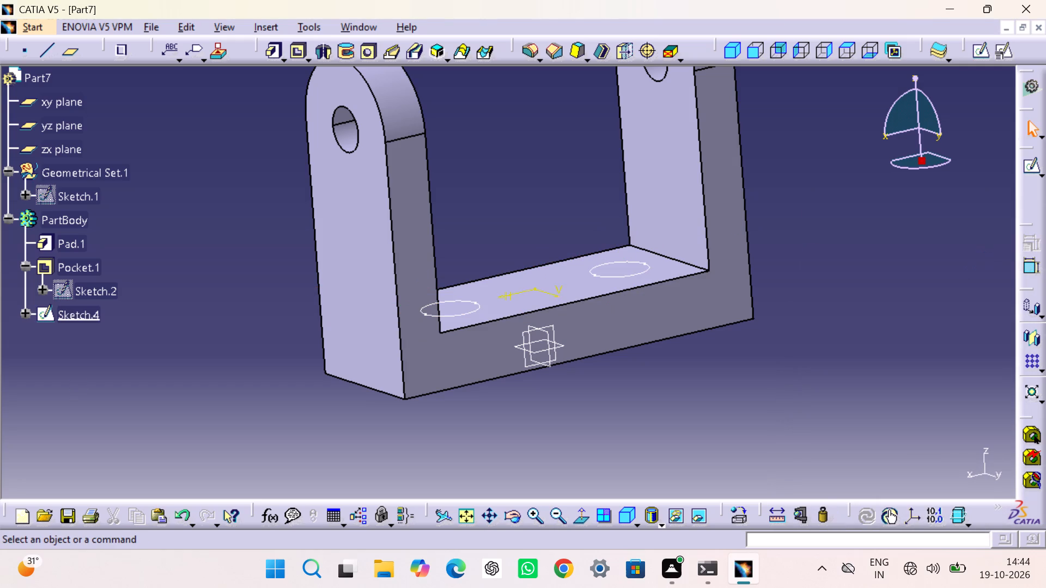
# Pocket the two-circle sketch Sketch.4 into the base to a depth of 5 mm, with the cutting direction reversed.
pyautogui.click(62, 320)
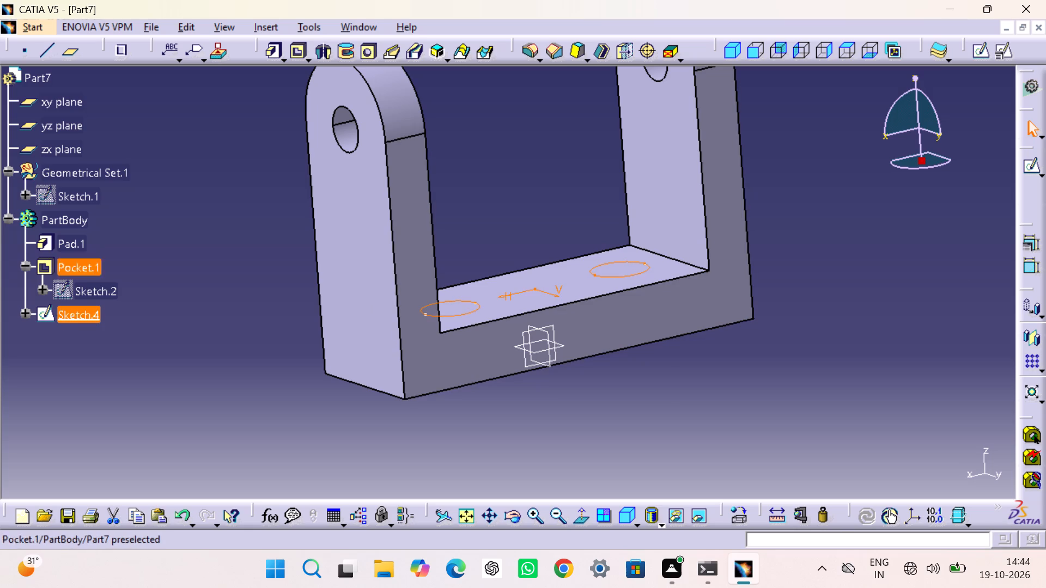
pyautogui.click(294, 50)
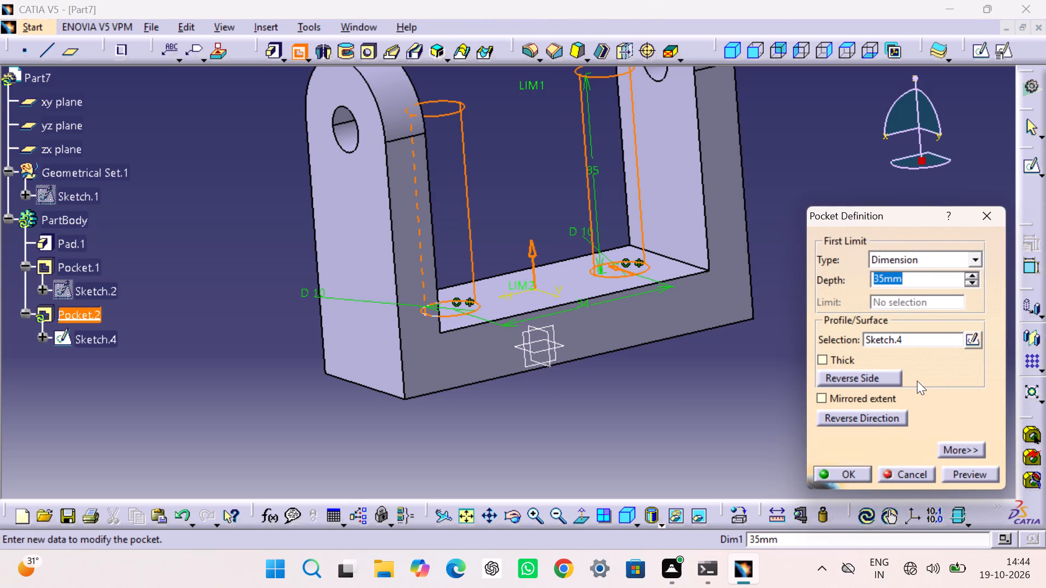
pyautogui.click(886, 419)
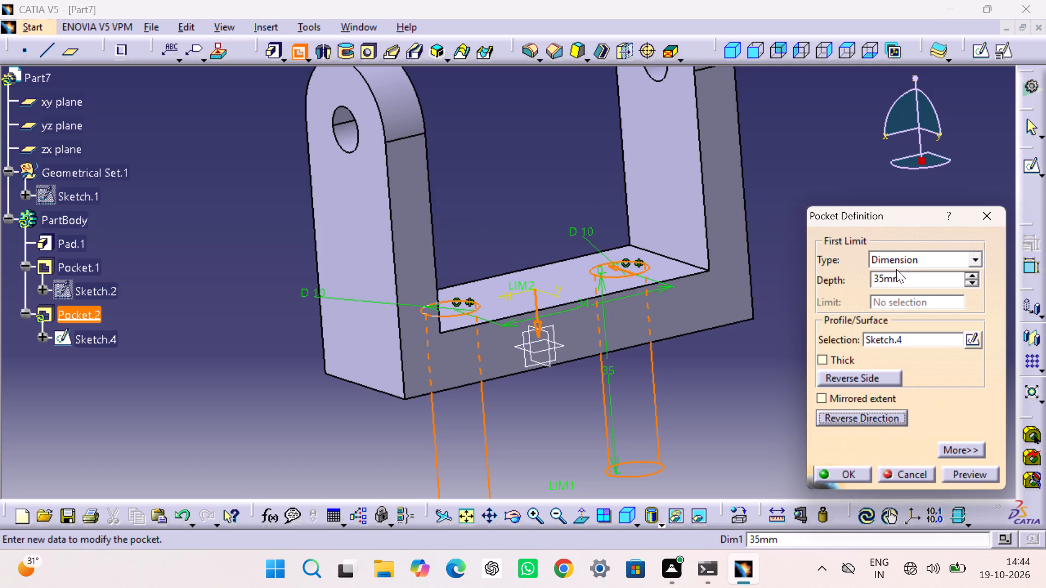
pyautogui.doubleClick(905, 281)
pyautogui.press('5')
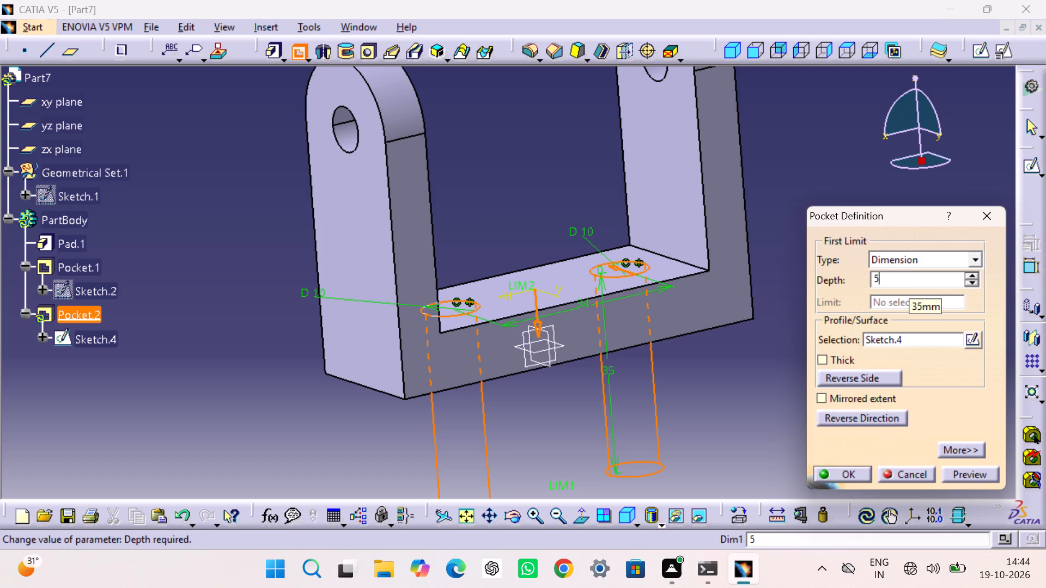
pyautogui.press('Return')
pyautogui.click(901, 303)
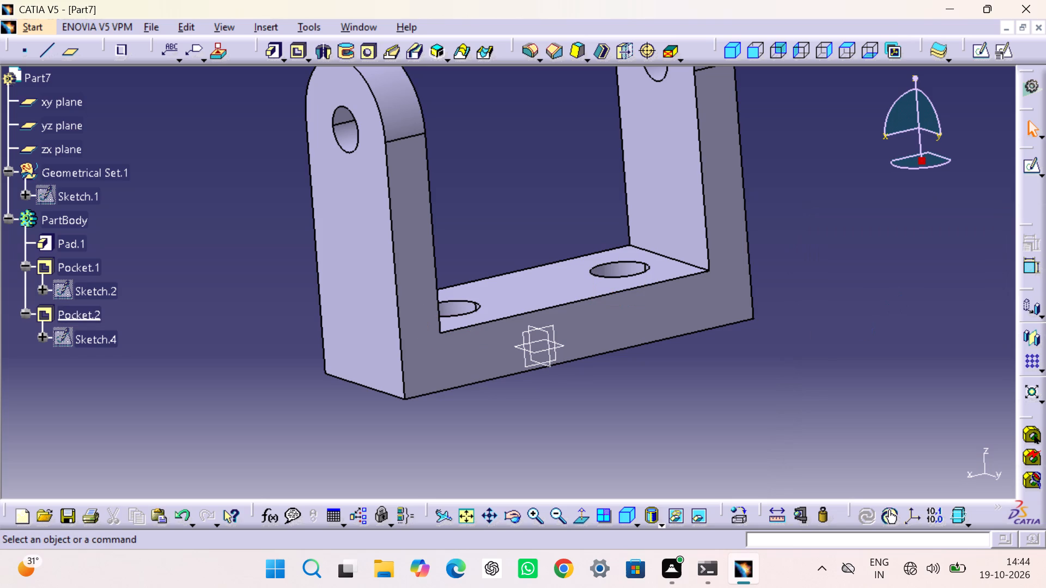
# On the floor of a base-hole pocket, sketch two circles about 4 mm and 3 mm in diameter, centred in the two holes.
pyautogui.moveTo(709, 394); pyautogui.dragTo(702, 445, button='middle')
pyautogui.moveTo(708, 394); pyautogui.dragTo(705, 450, button='right')
pyautogui.moveTo(560, 269); pyautogui.dragTo(556, 301, button='middle')
pyautogui.moveTo(560, 269); pyautogui.dragTo(556, 301, button='right')
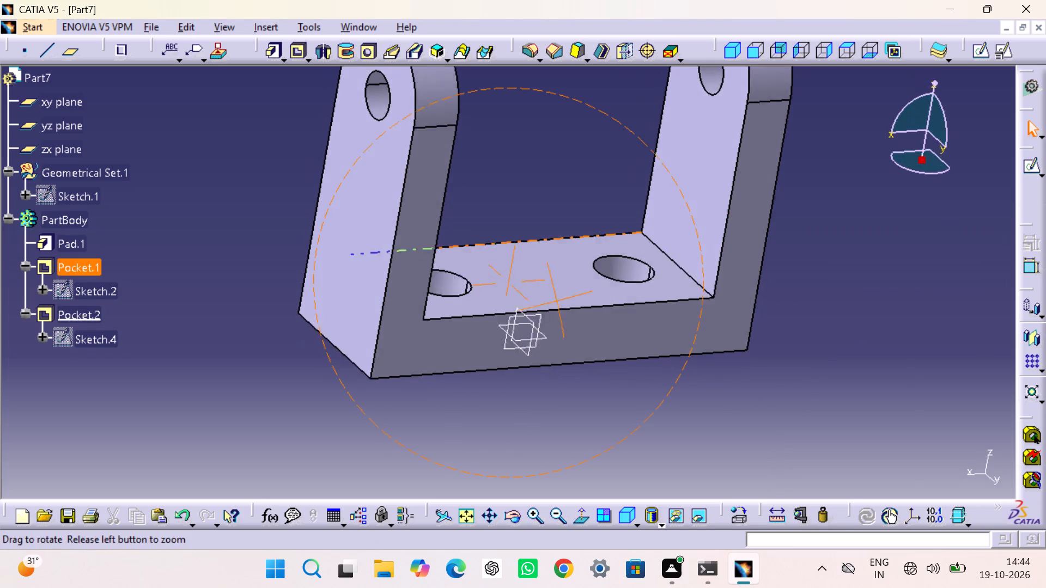
pyautogui.moveTo(556, 301); pyautogui.dragTo(532, 410, button='middle')
pyautogui.moveTo(556, 301); pyautogui.dragTo(532, 410, button='right')
pyautogui.click(636, 214)
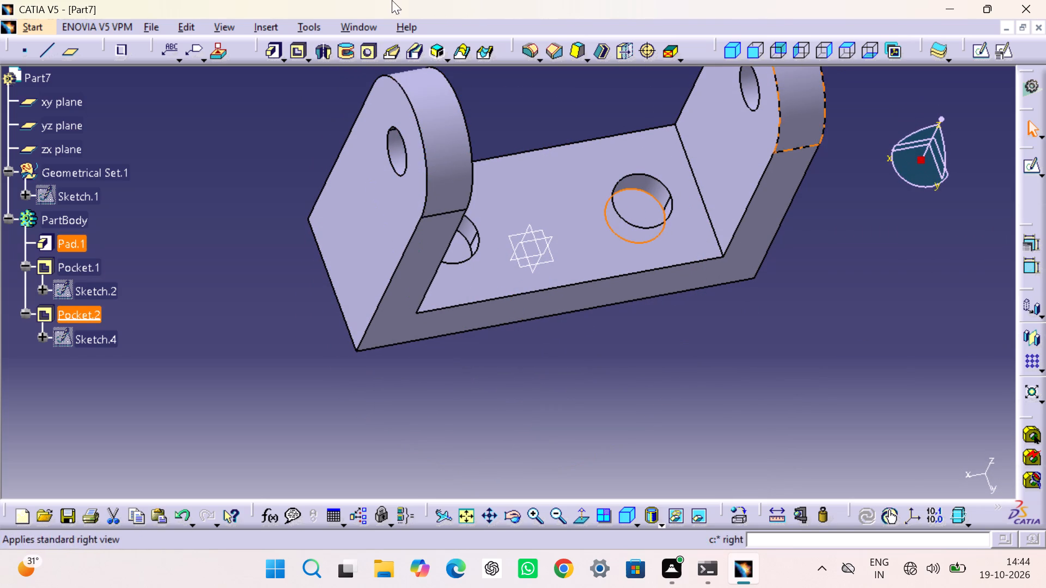
pyautogui.click(982, 48)
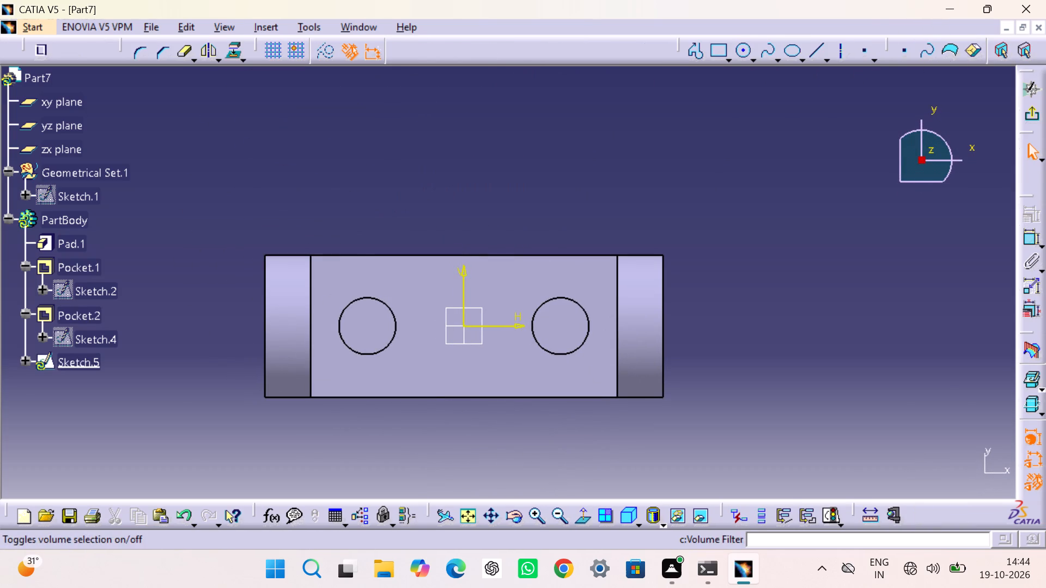
pyautogui.click(743, 54)
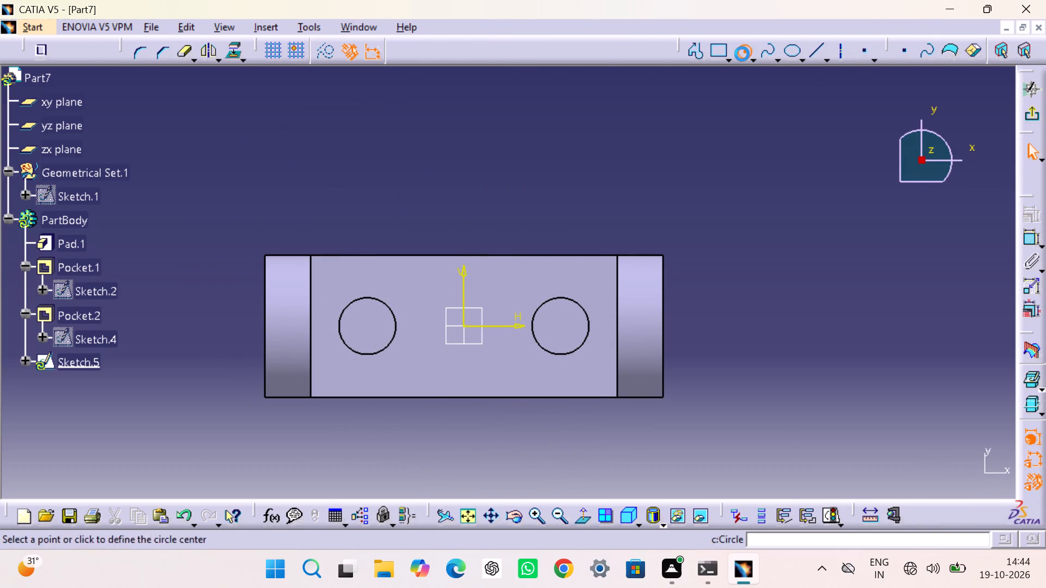
pyautogui.click(368, 327)
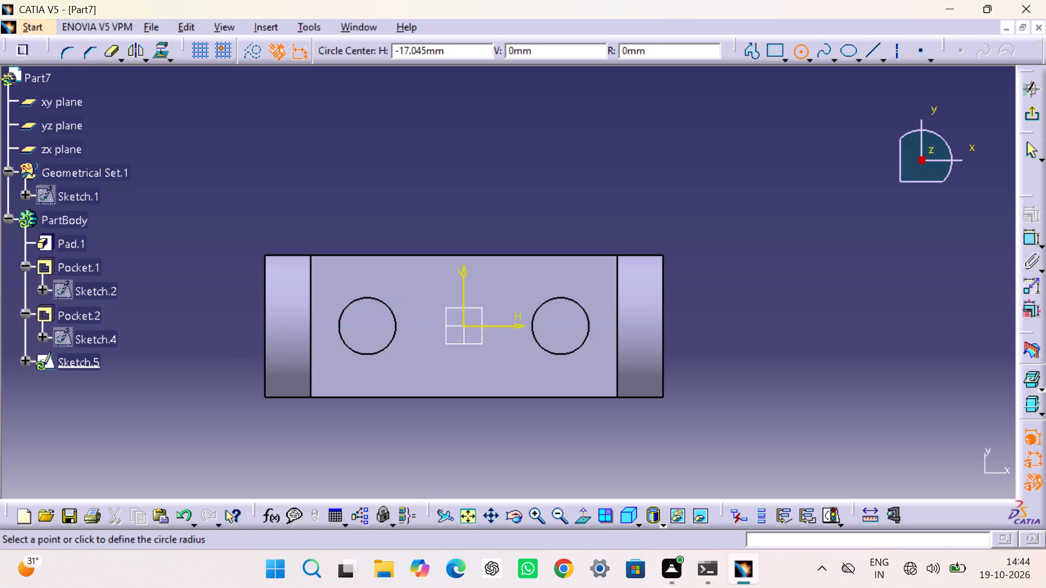
pyautogui.click(372, 335)
pyautogui.click(743, 50)
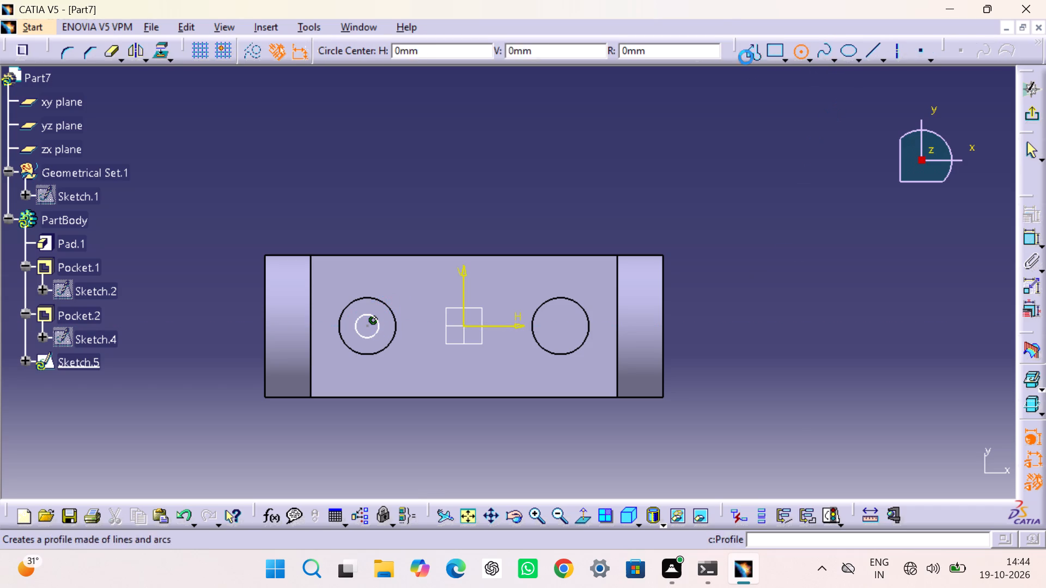
pyautogui.click(560, 327)
pyautogui.click(561, 335)
pyautogui.click(705, 313)
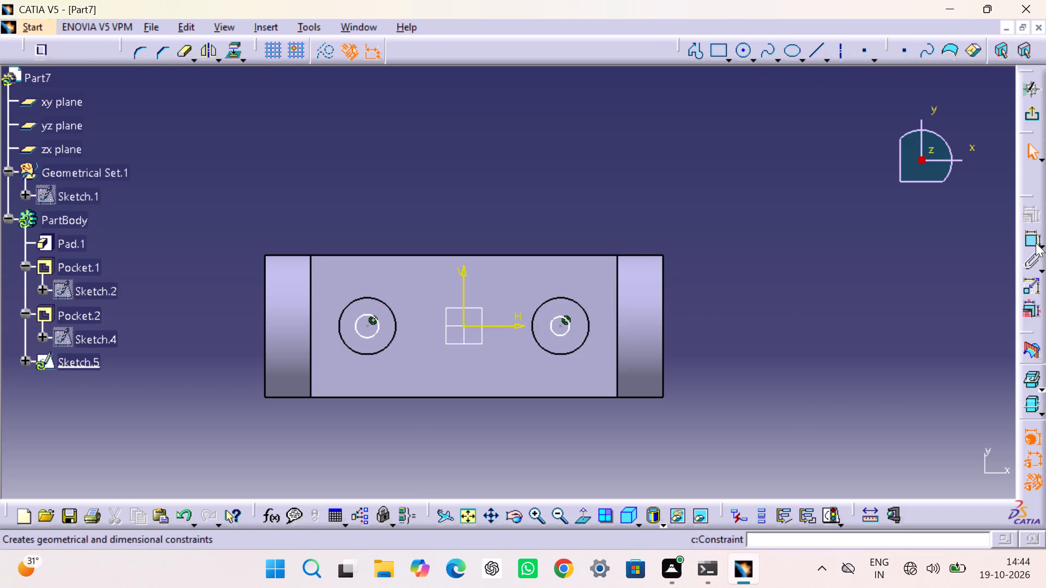
# Dimension both inner circles with a diameter of 6 mm each.
pyautogui.doubleClick(1034, 234)
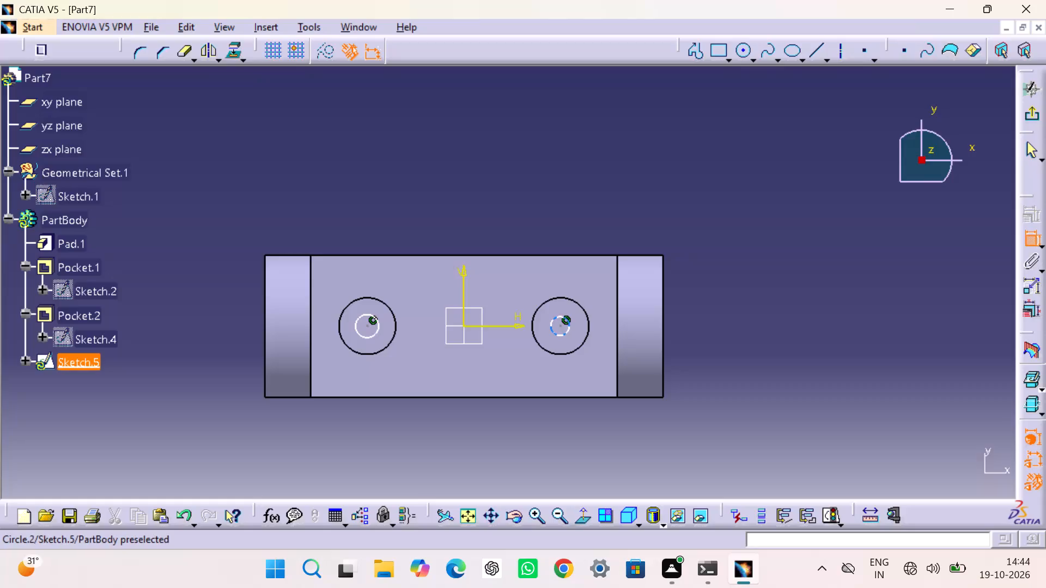
pyautogui.click(560, 318)
pyautogui.click(591, 231)
pyautogui.doubleClick(593, 231)
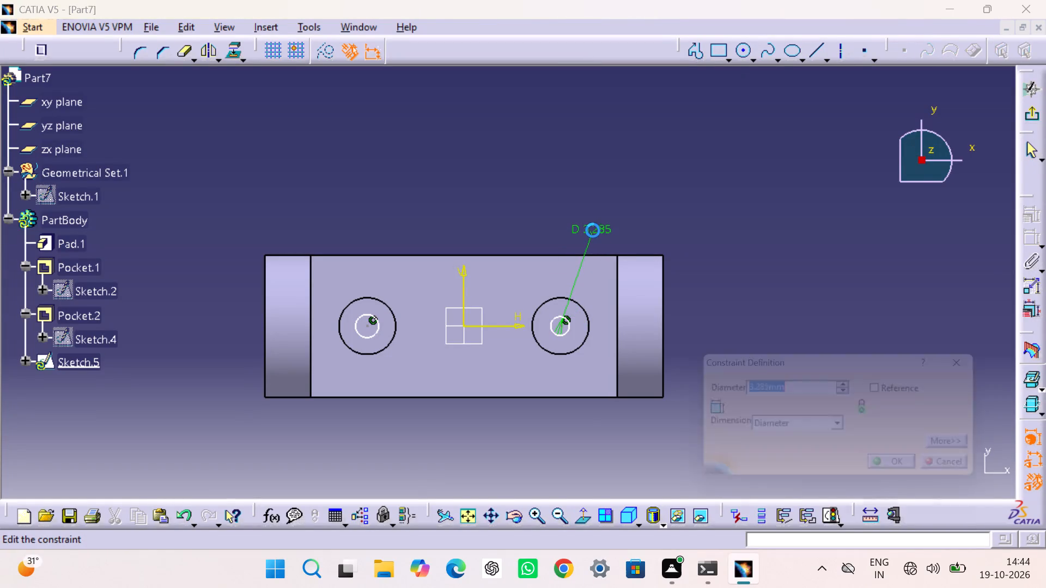
pyautogui.press('6')
pyautogui.press('Return')
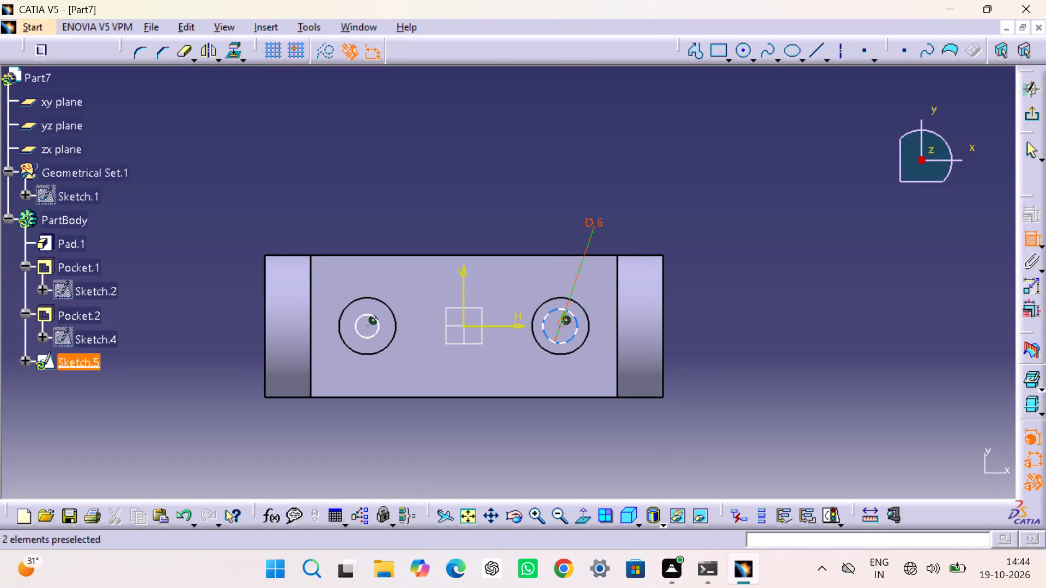
pyautogui.click(381, 324)
pyautogui.click(319, 231)
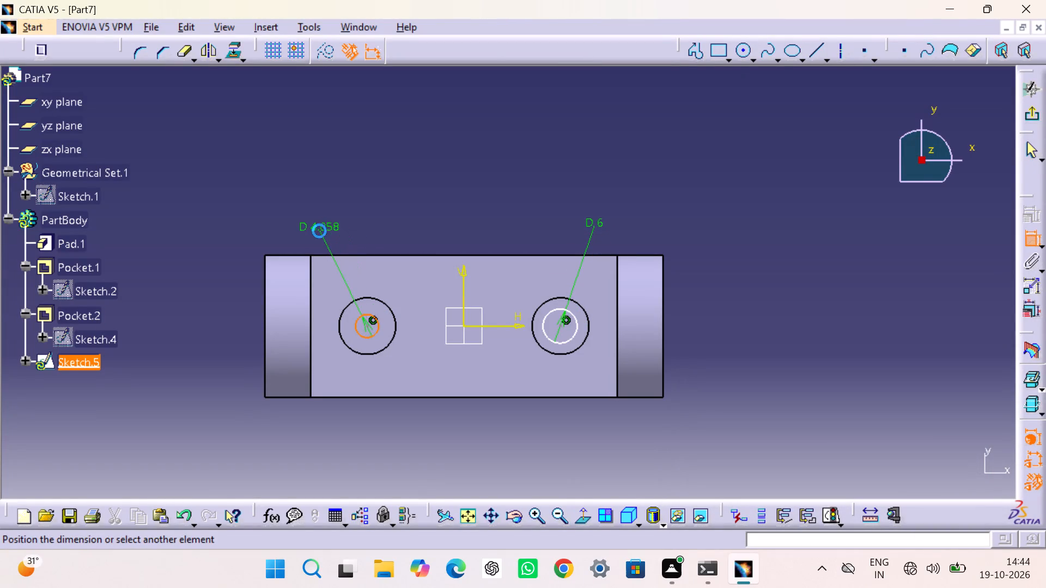
pyautogui.doubleClick(323, 227)
pyautogui.press('6')
pyautogui.press('Return')
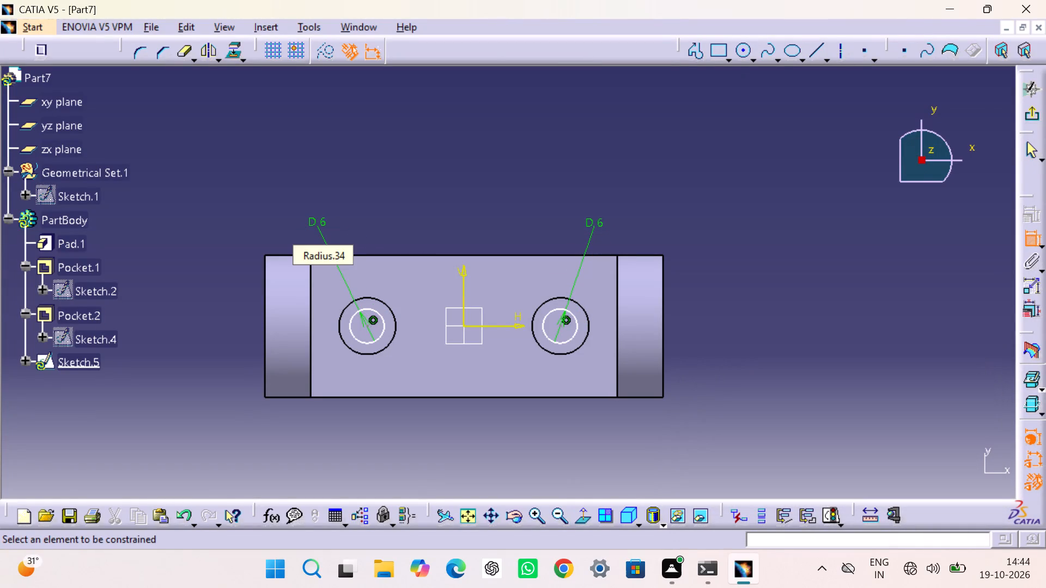
# Constrain the centres of the two inner circles to be symmetric about the vertical sketch axis.
pyautogui.click(367, 326)
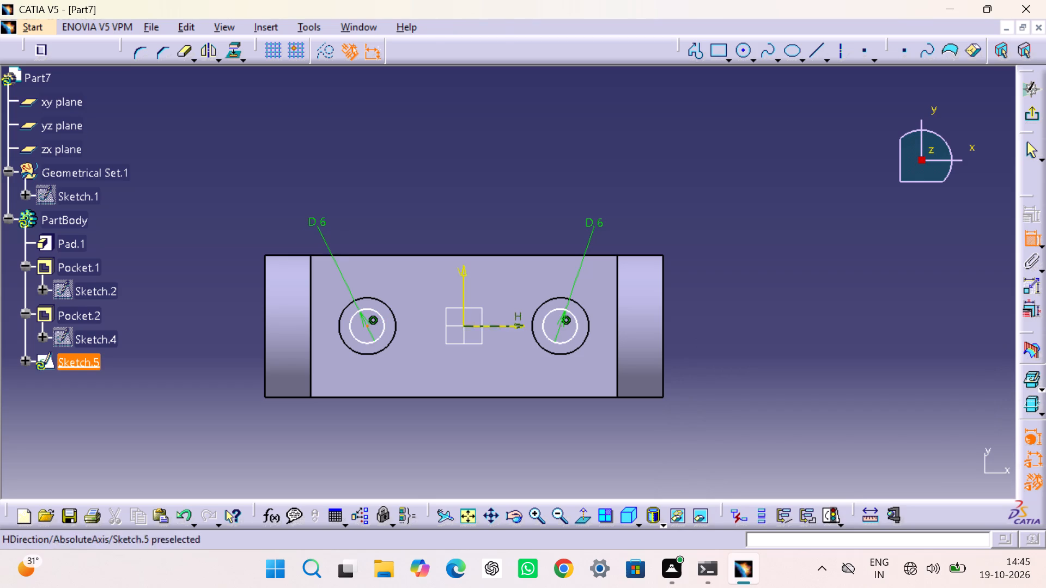
pyautogui.click(562, 325)
pyautogui.rightClick(474, 201)
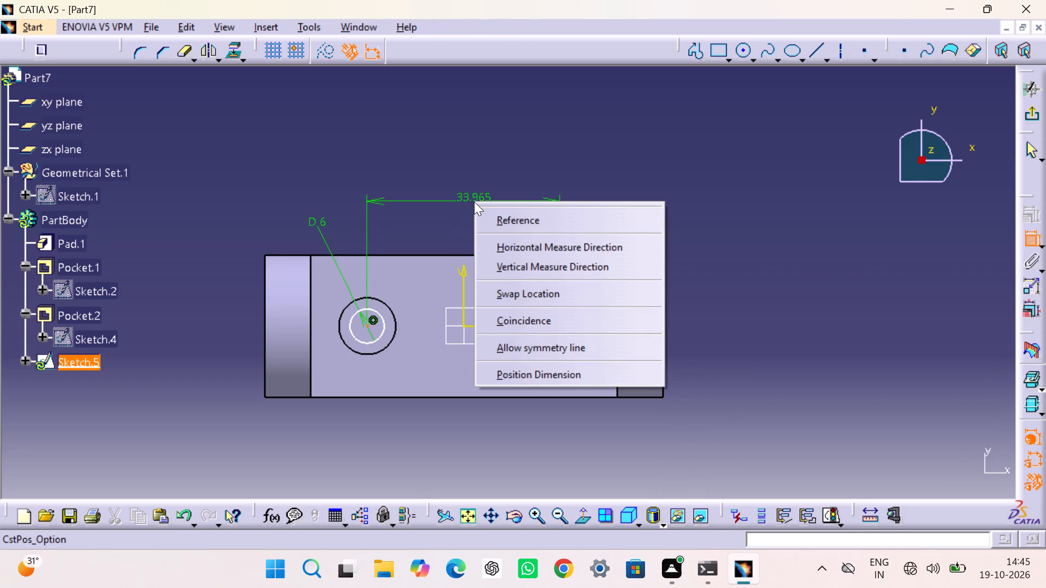
pyautogui.click(534, 348)
pyautogui.click(465, 291)
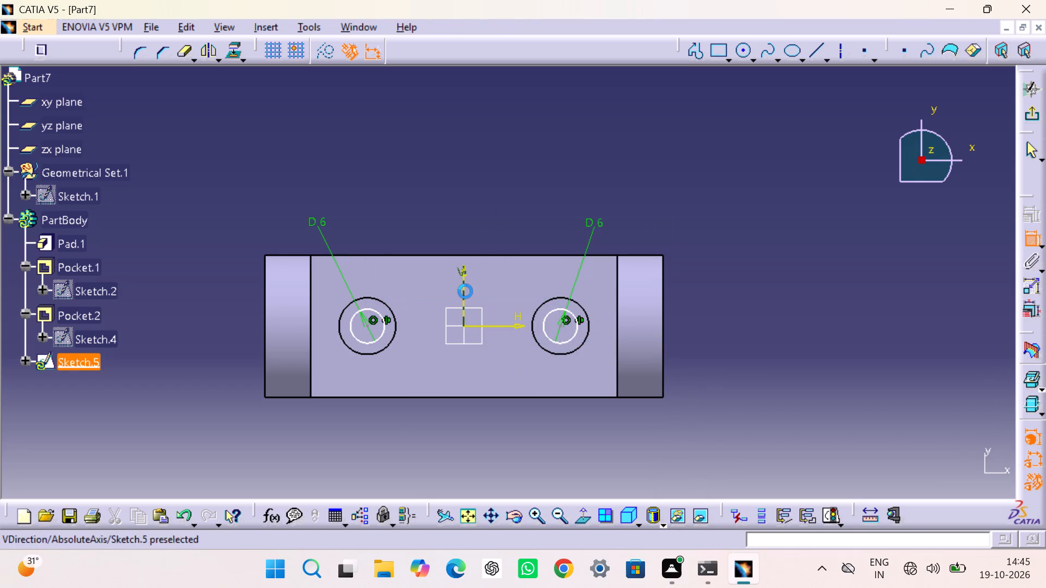
# Dimension the distance between the centres of the two inner circles as 34 mm.
pyautogui.click(367, 326)
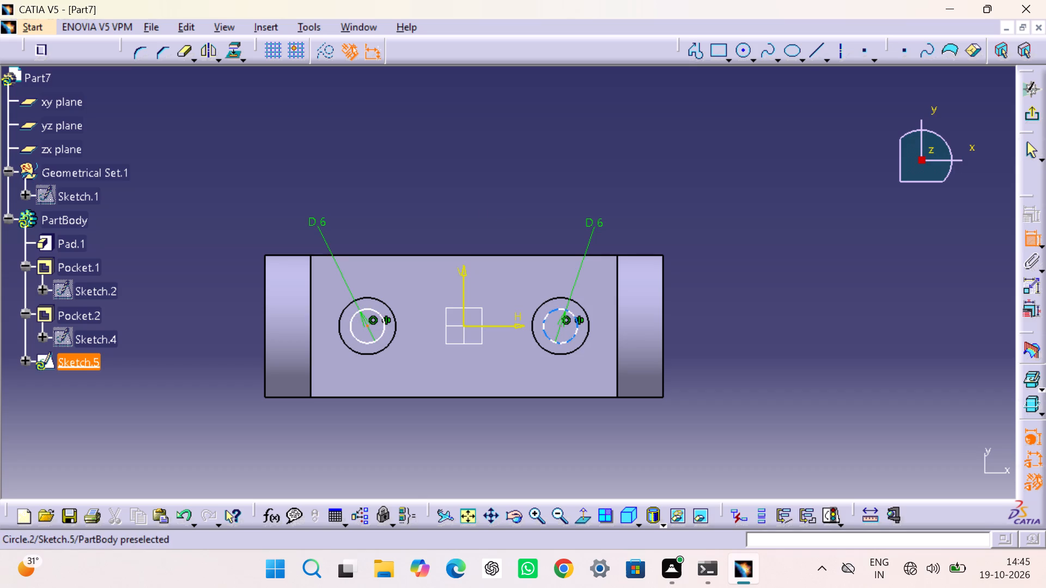
pyautogui.moveTo(561, 327); pyautogui.dragTo(555, 327)
pyautogui.tripleClick(470, 225)
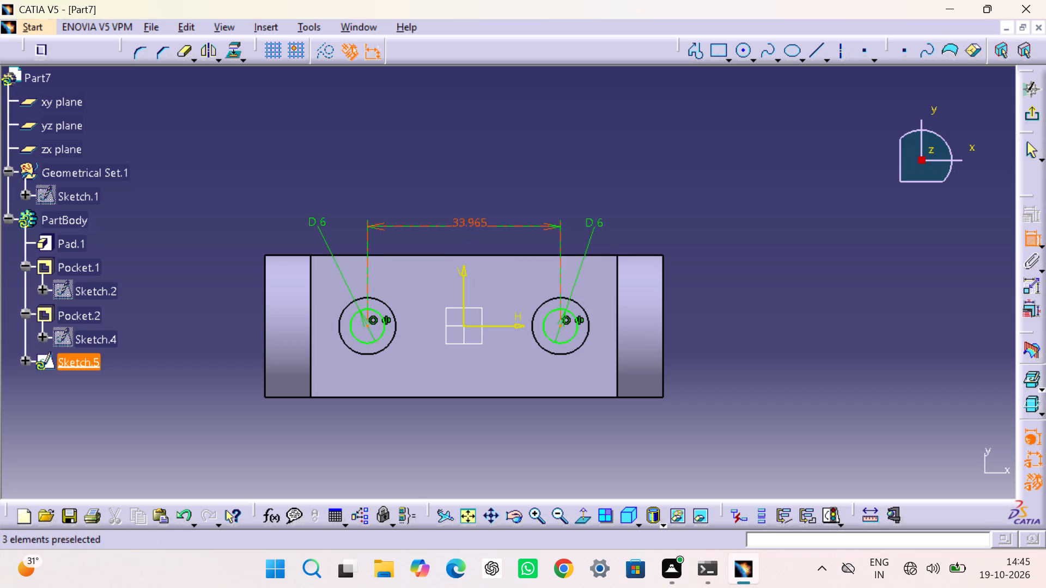
pyautogui.write('34')
pyautogui.press('Return')
pyautogui.click(721, 200)
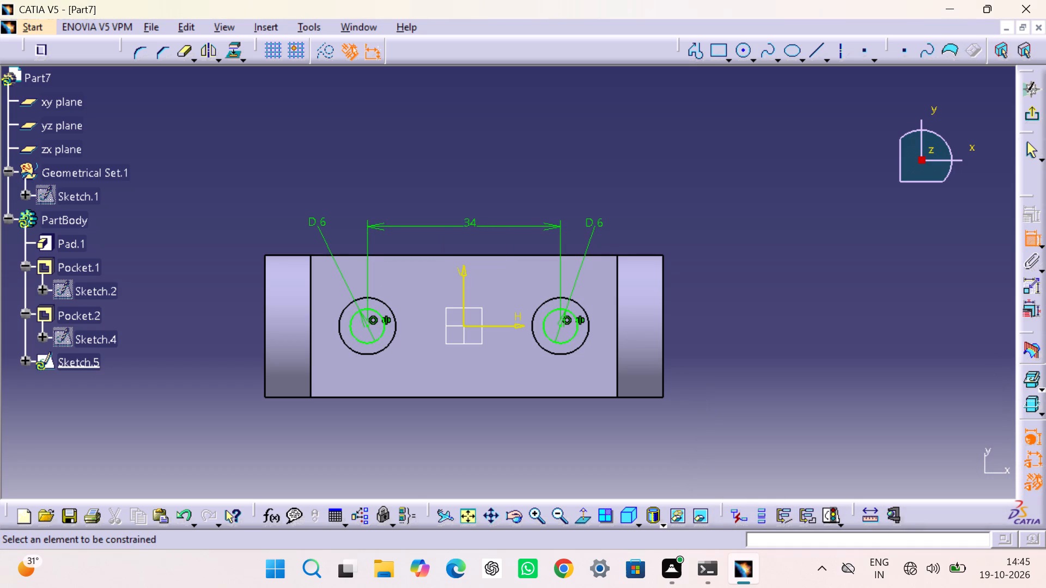
pyautogui.click(1034, 146)
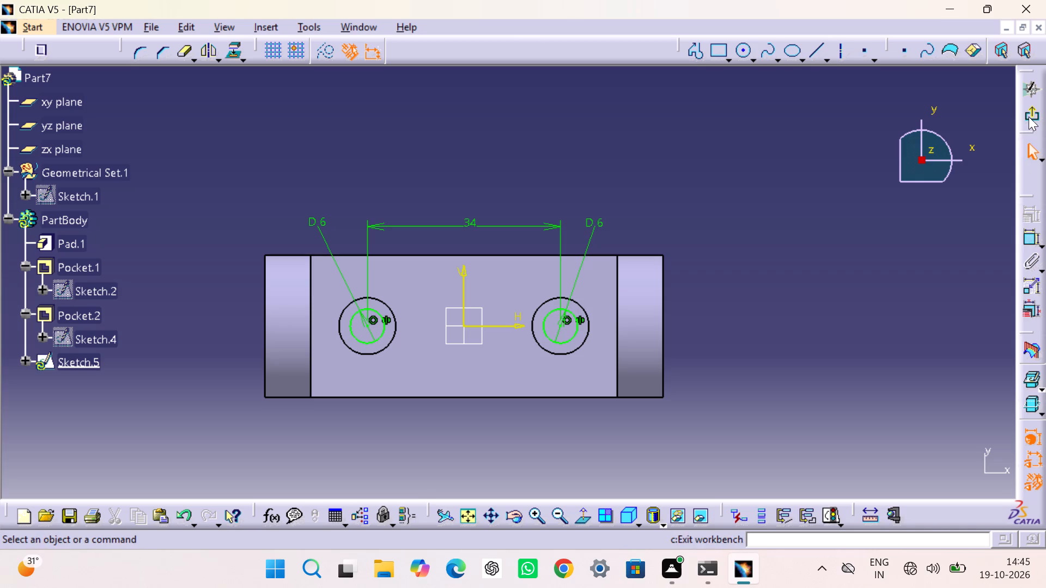
# Exit the sketch and pocket the two 6 mm circles 5 mm deep, reversing the direction into the base.
pyautogui.click(1029, 117)
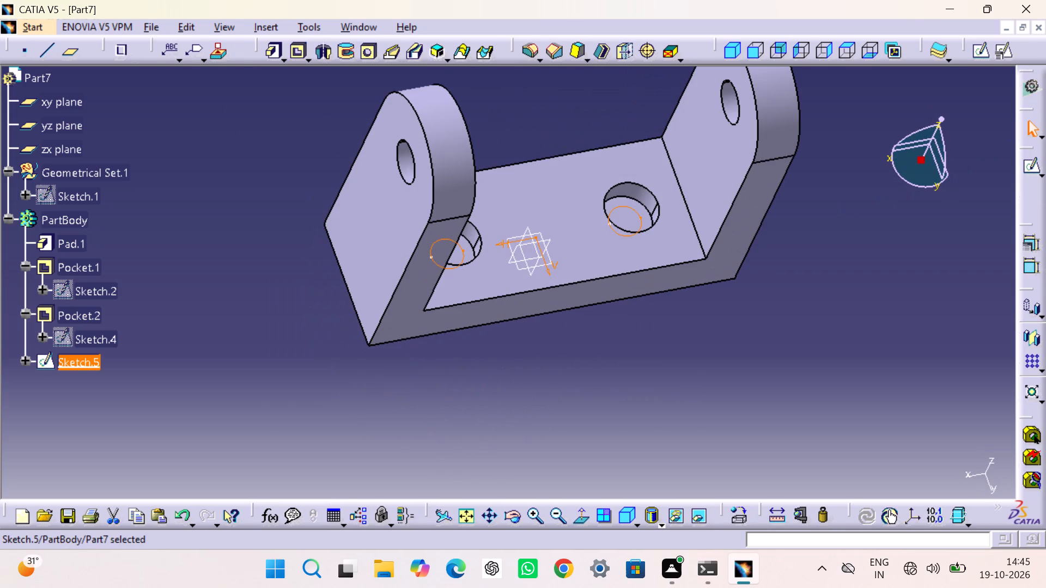
pyautogui.click(299, 51)
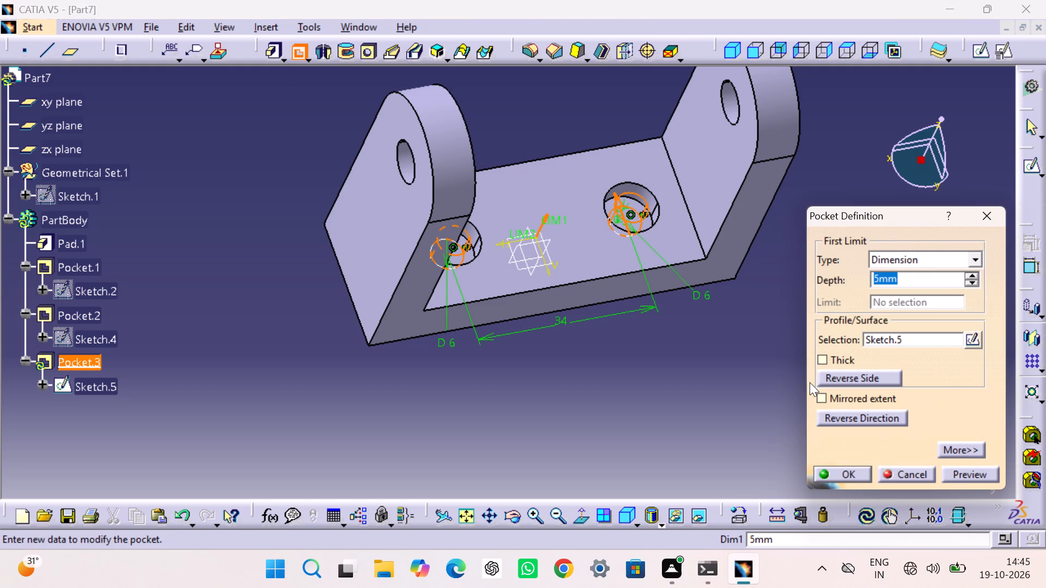
pyautogui.click(843, 419)
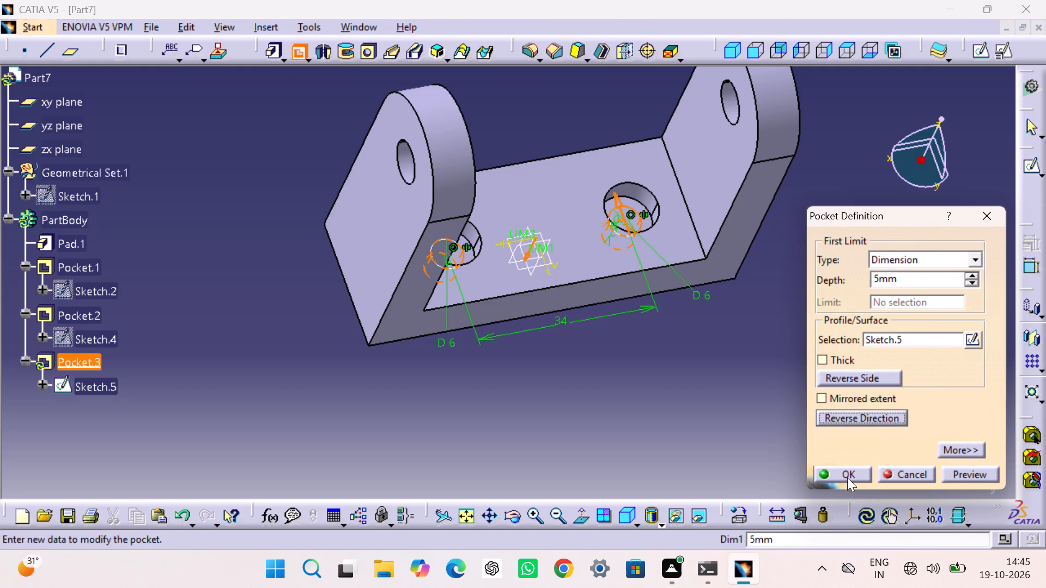
pyautogui.click(847, 470)
pyautogui.click(731, 406)
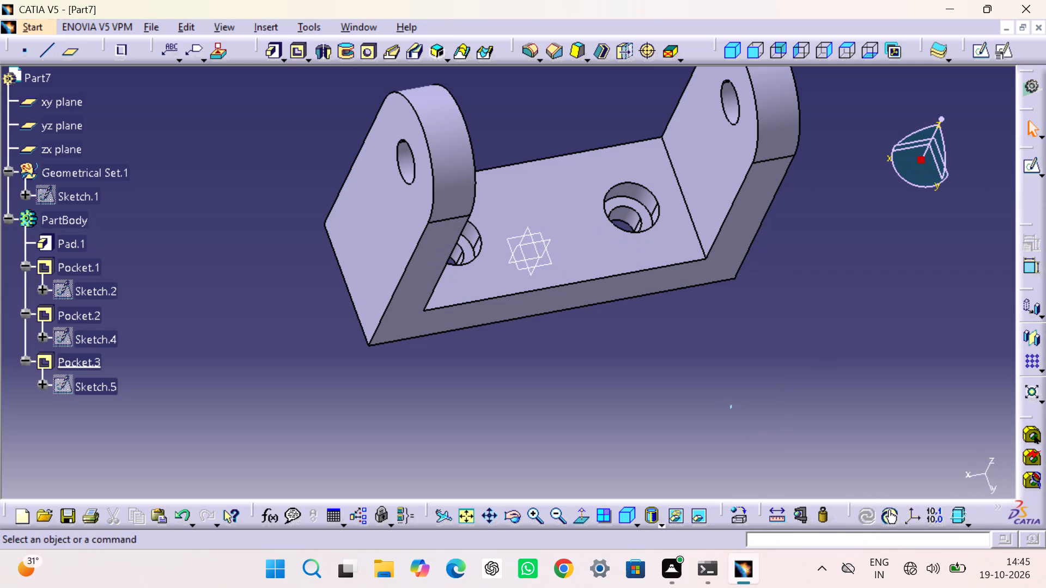
# Apply the Nickel material from the metal materials to the bracket's PartBody.
pyautogui.click(729, 40)
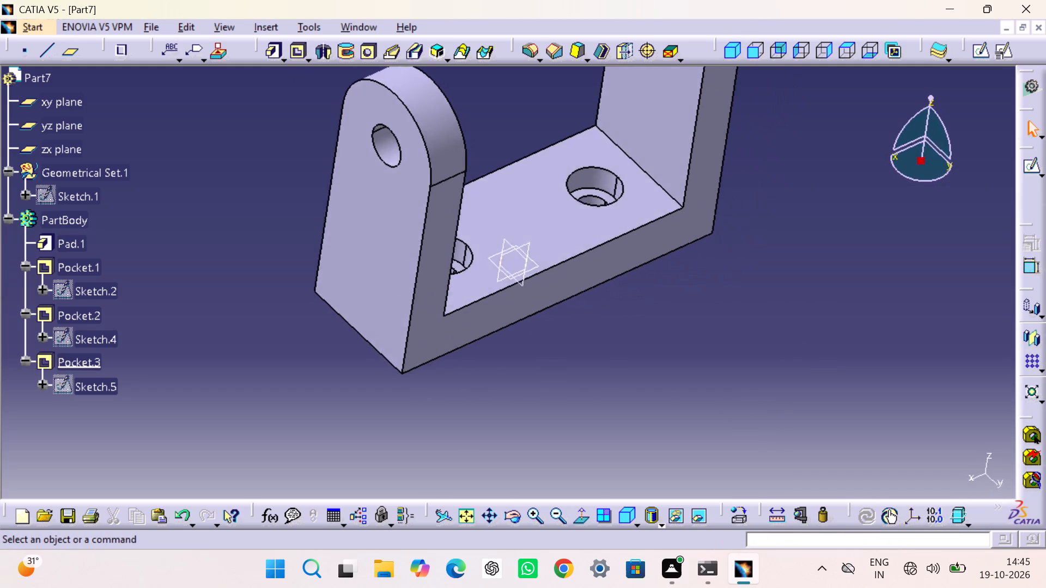
pyautogui.click(796, 171)
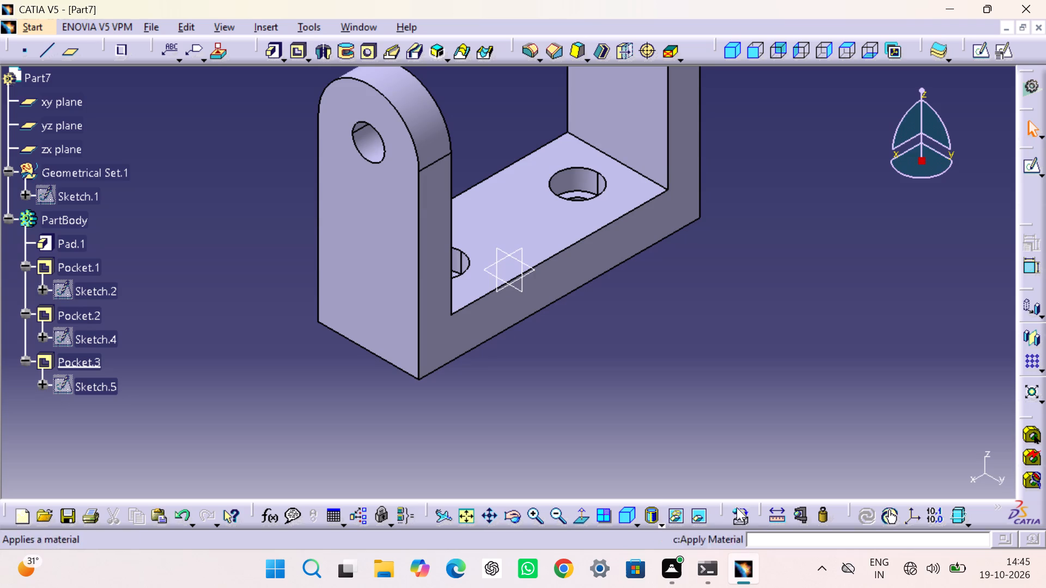
pyautogui.click(737, 507)
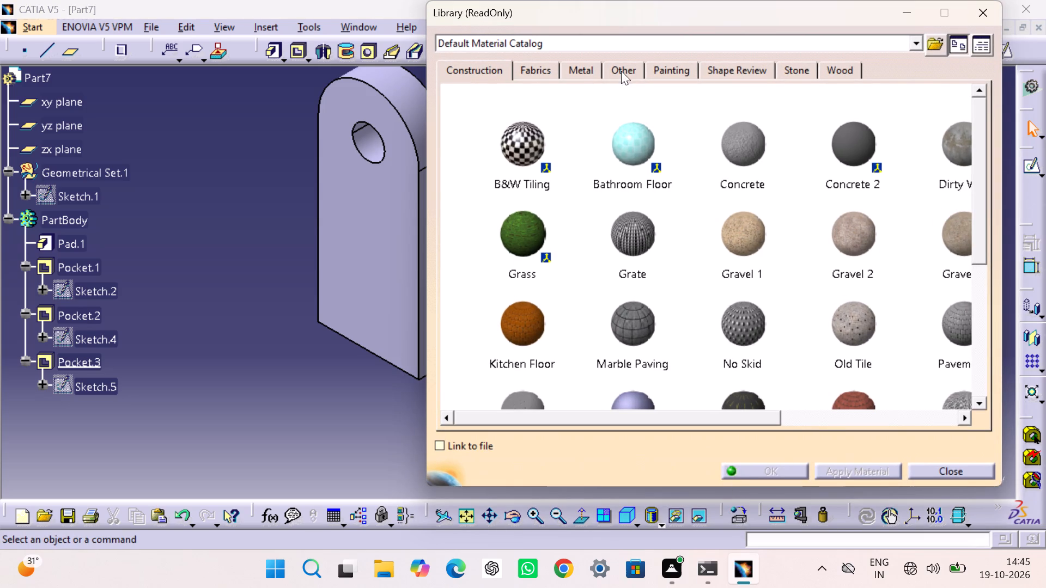
pyautogui.click(585, 65)
pyautogui.click(819, 305)
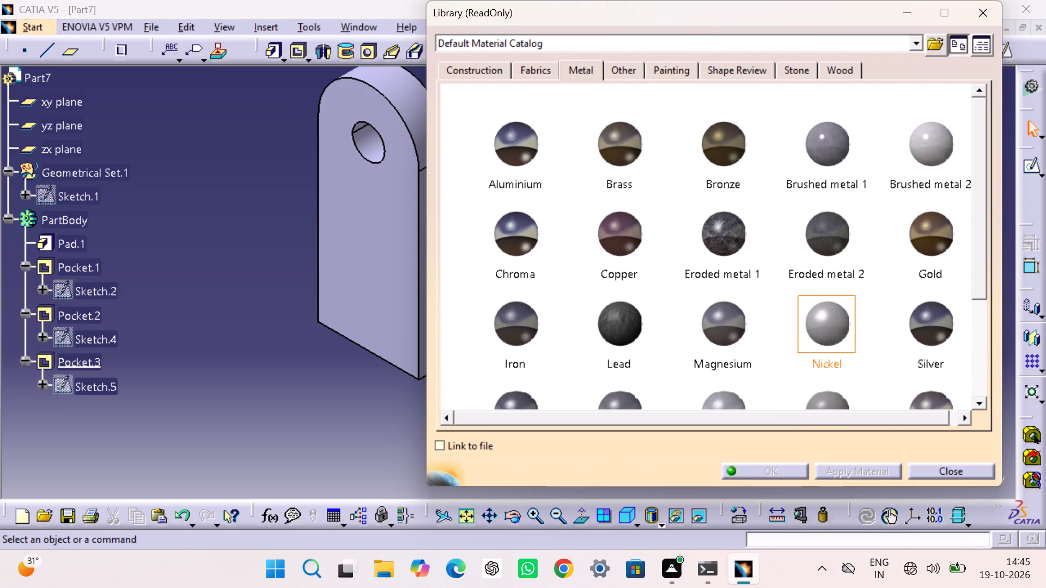
pyautogui.click(56, 223)
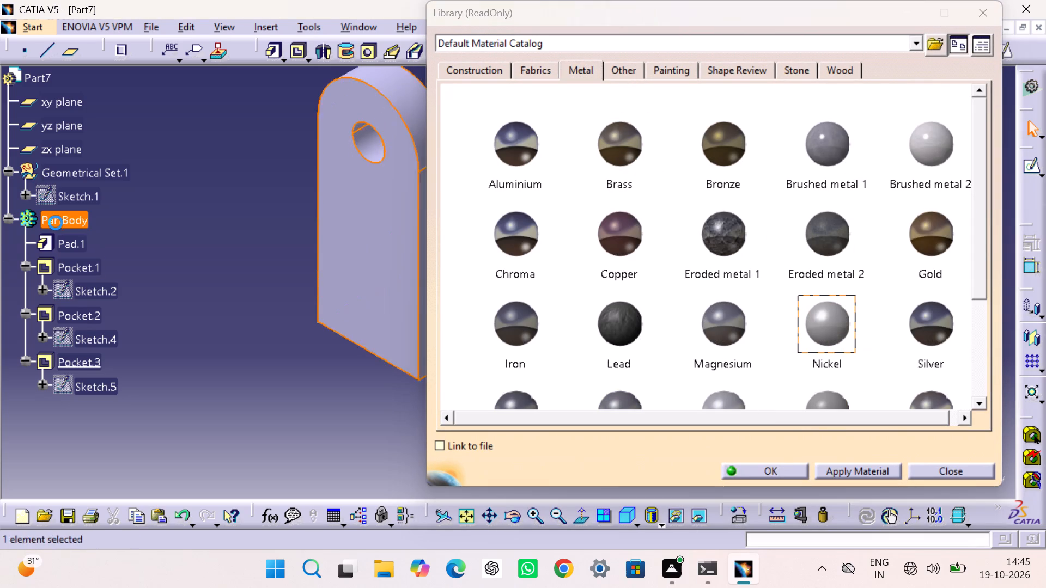
pyautogui.click(779, 467)
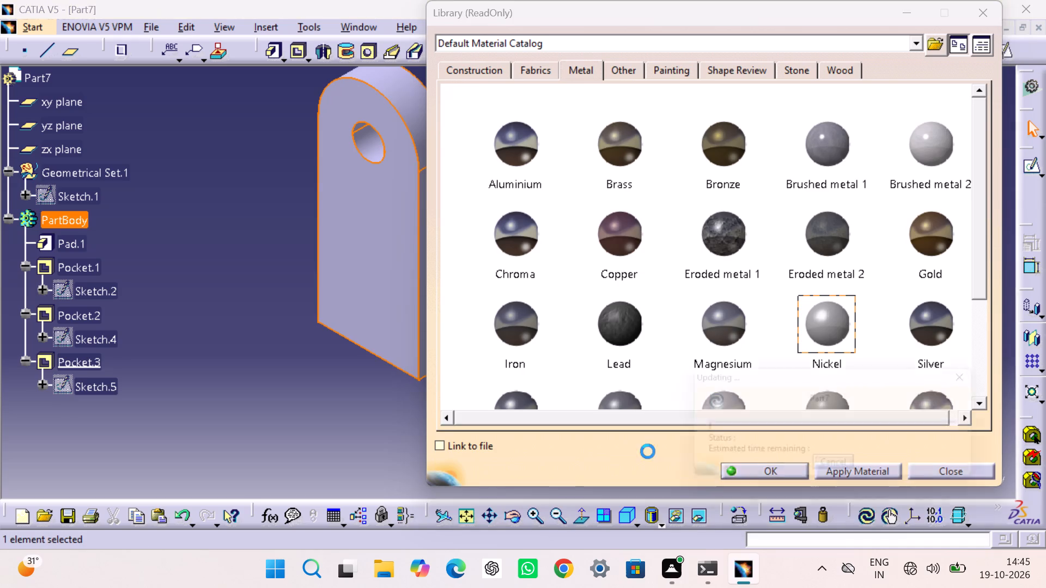
pyautogui.click(269, 371)
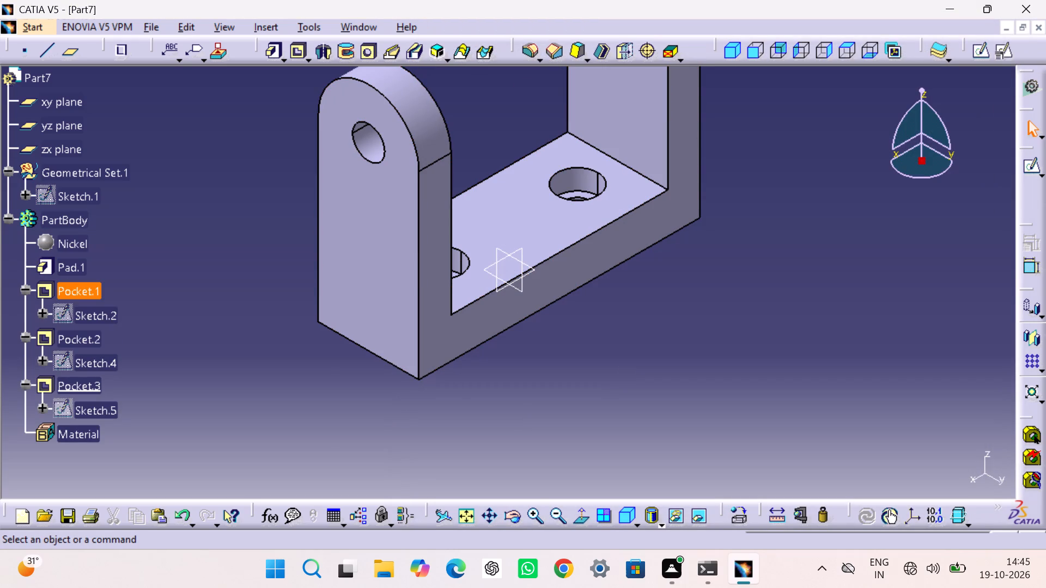
# Change the PartBody's fill colour to reddish brown.
pyautogui.click(8, 214)
pyautogui.rightClick(56, 224)
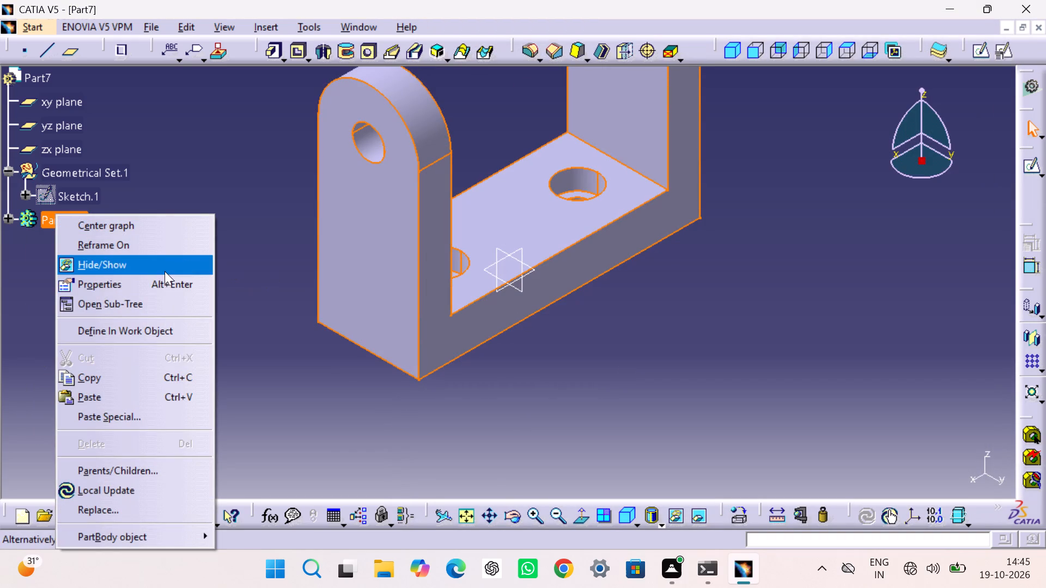
pyautogui.click(166, 279)
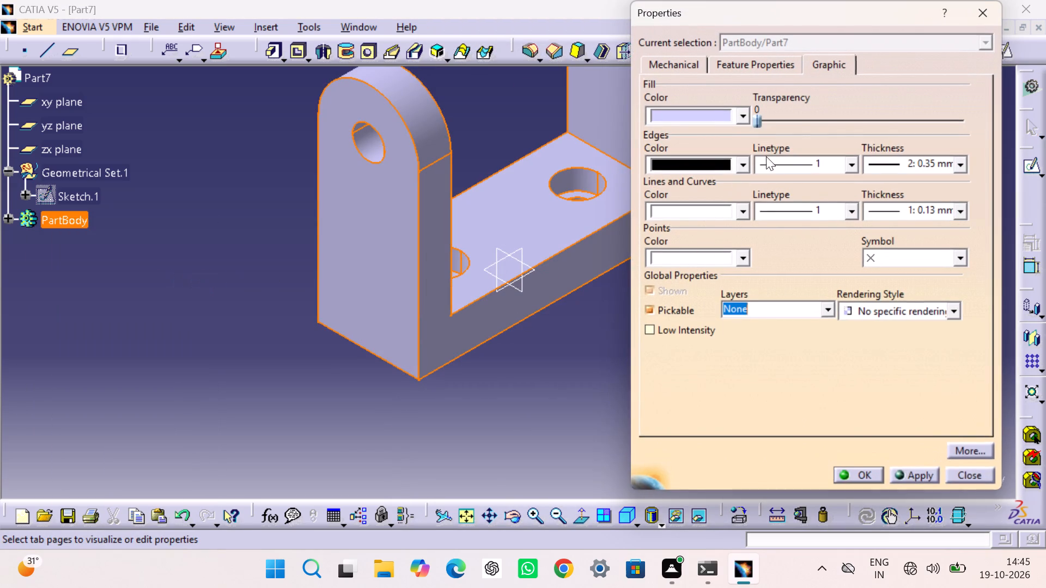
pyautogui.click(733, 110)
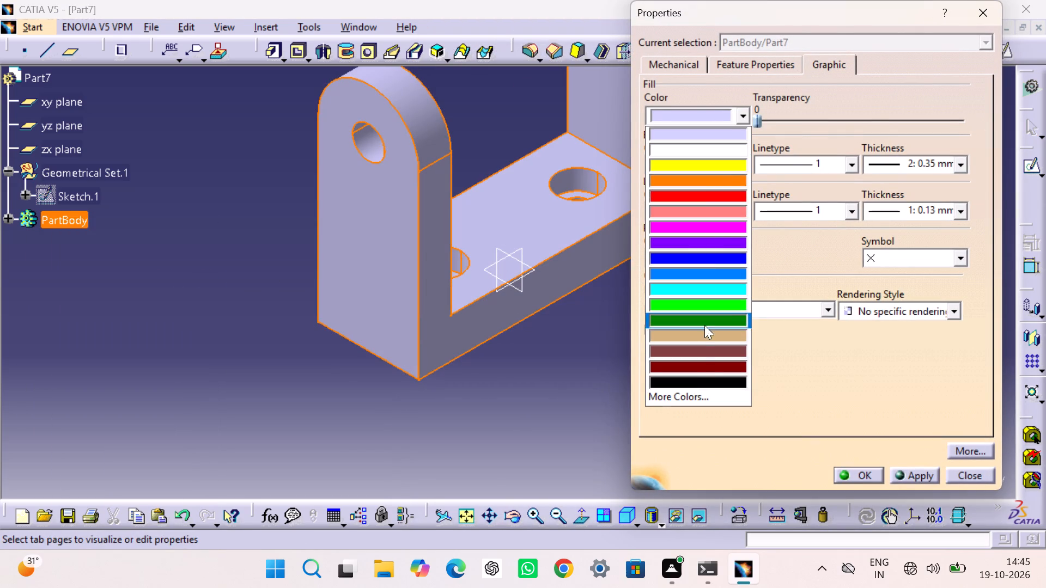
pyautogui.click(698, 351)
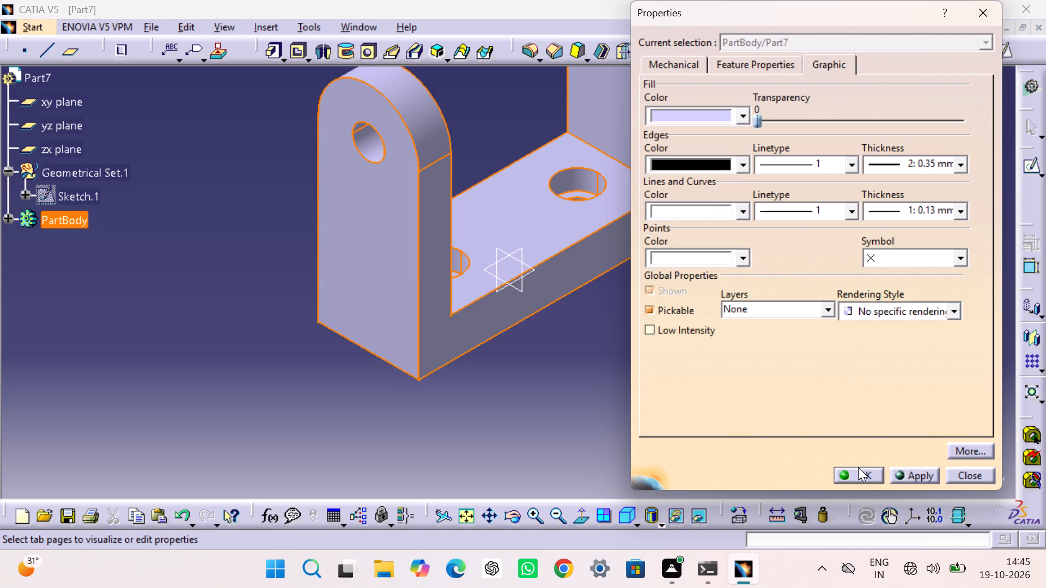
pyautogui.click(858, 467)
pyautogui.click(736, 322)
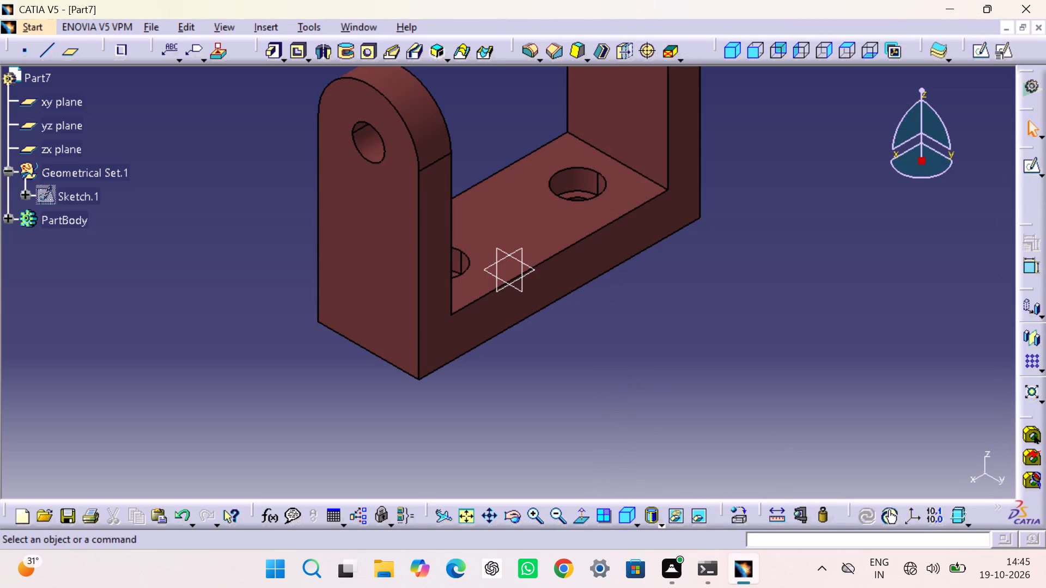
# Save the bracket as Part7.CATPart in the Catia folder.
pyautogui.hotkey('ctrl', 's')
pyautogui.hotkey('ctrl', 's')
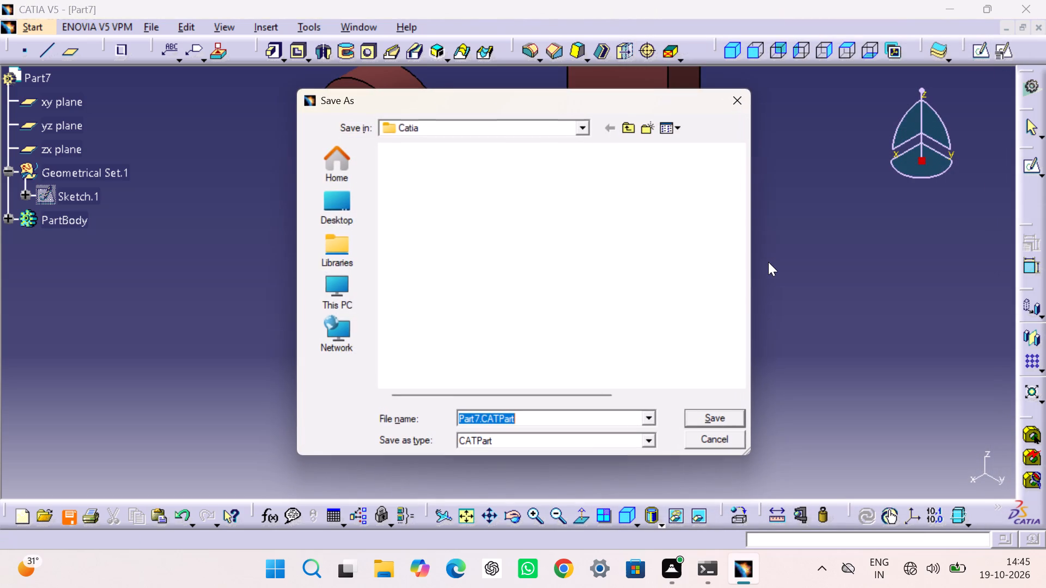
pyautogui.press('Return')
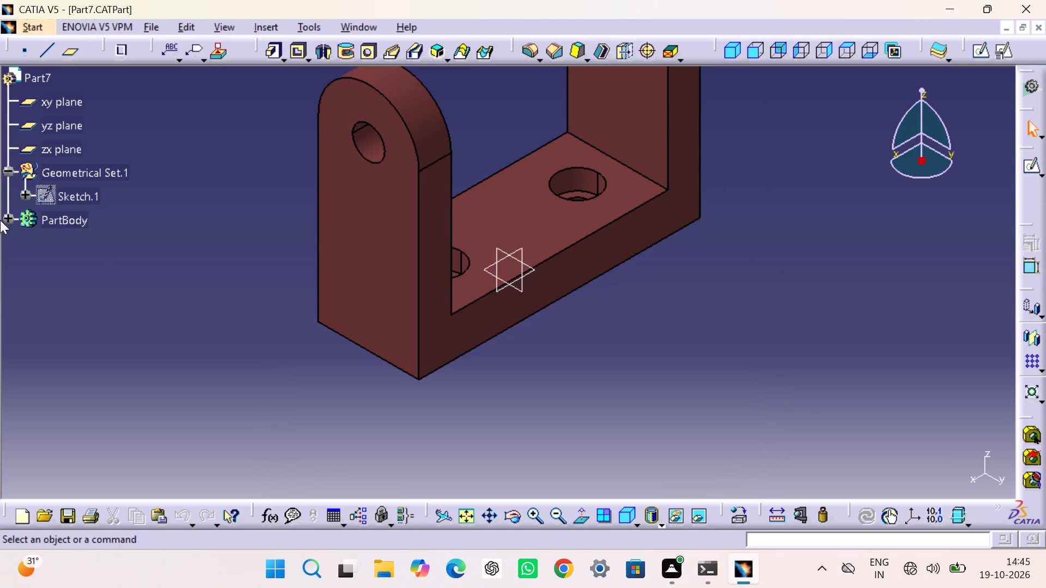
# Hide the xy, yz and zx reference planes of the bracket part.
pyautogui.click(44, 107)
pyautogui.keyDown('ctrl'); pyautogui.click(51, 130); pyautogui.keyUp('ctrl')
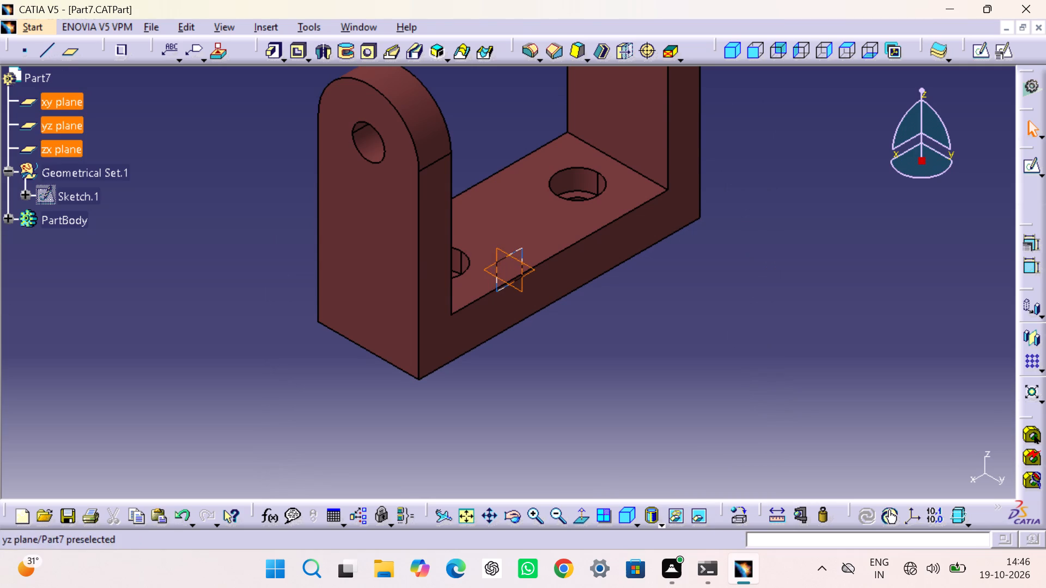
pyautogui.keyDown('ctrl'); pyautogui.click(56, 151); pyautogui.keyUp('ctrl')
pyautogui.rightClick(56, 151)
pyautogui.click(101, 197)
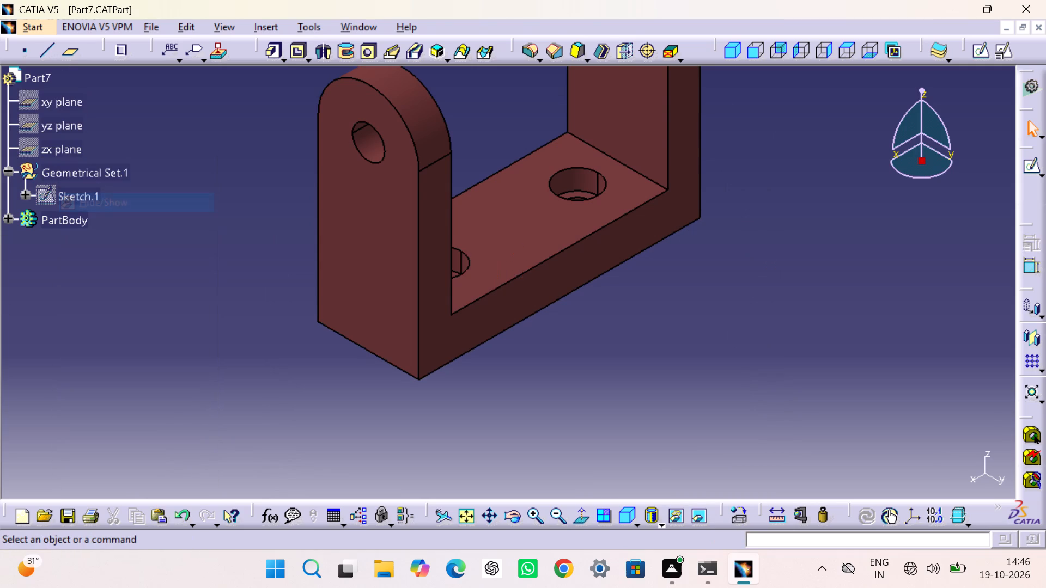
pyautogui.click(211, 169)
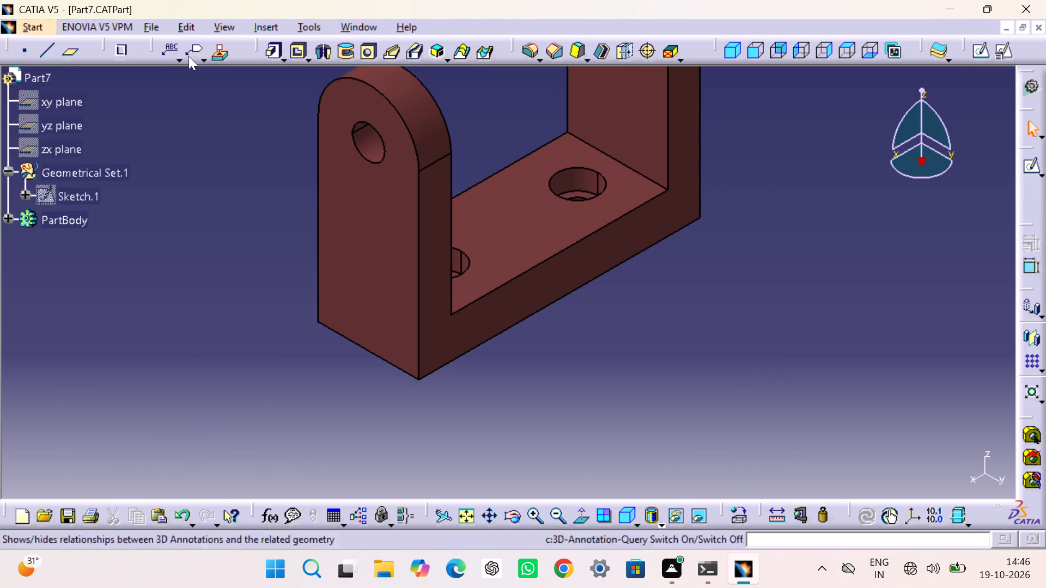
# Review the open part documents one after another, from base through long bolt, Part3, roller, Part5 and Part6 to Part7.
pyautogui.click(341, 26)
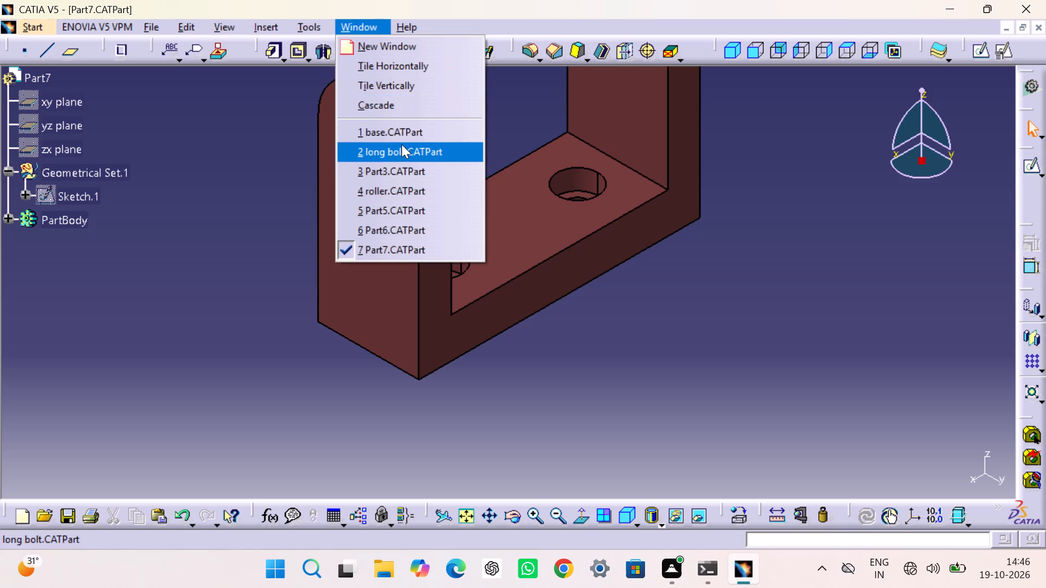
pyautogui.click(406, 133)
pyautogui.click(358, 19)
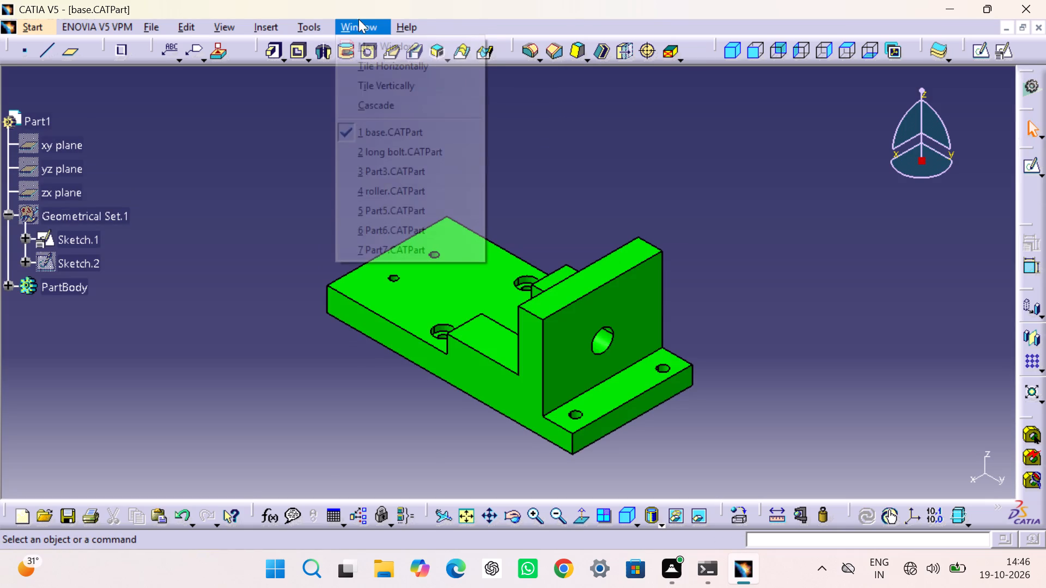
pyautogui.click(406, 151)
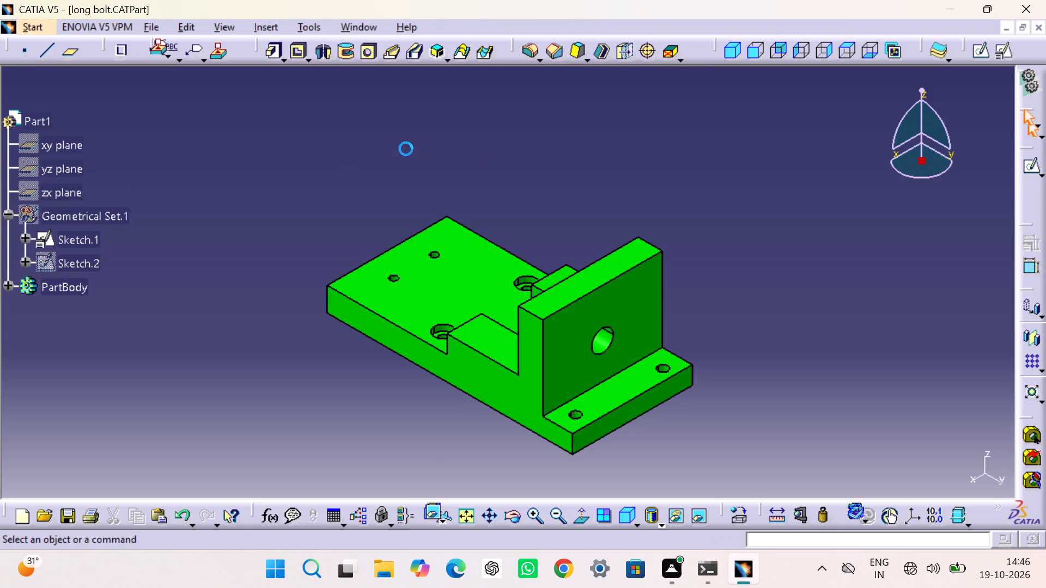
pyautogui.click(352, 27)
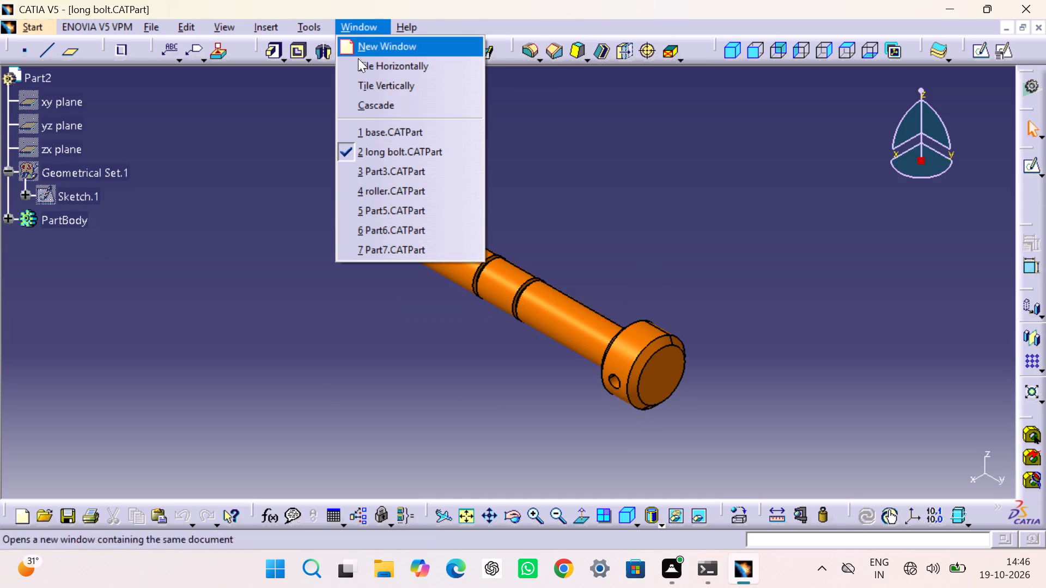
pyautogui.click(388, 170)
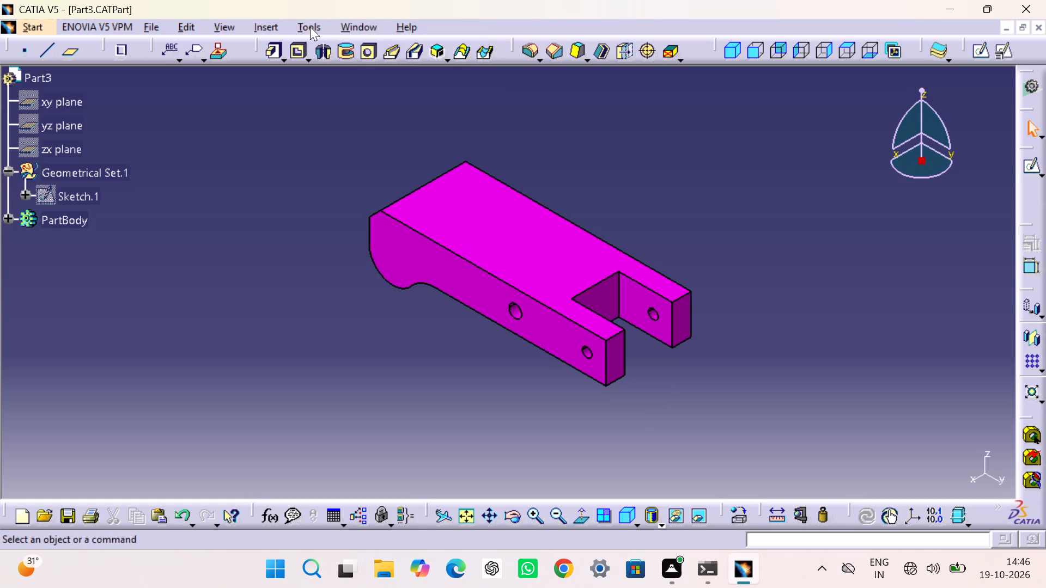
pyautogui.click(343, 26)
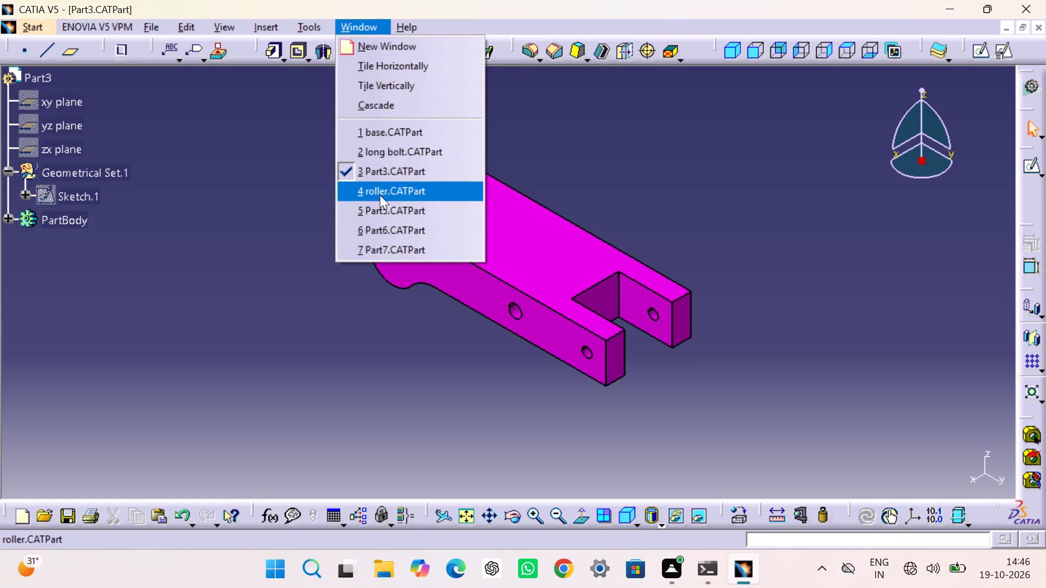
pyautogui.click(380, 195)
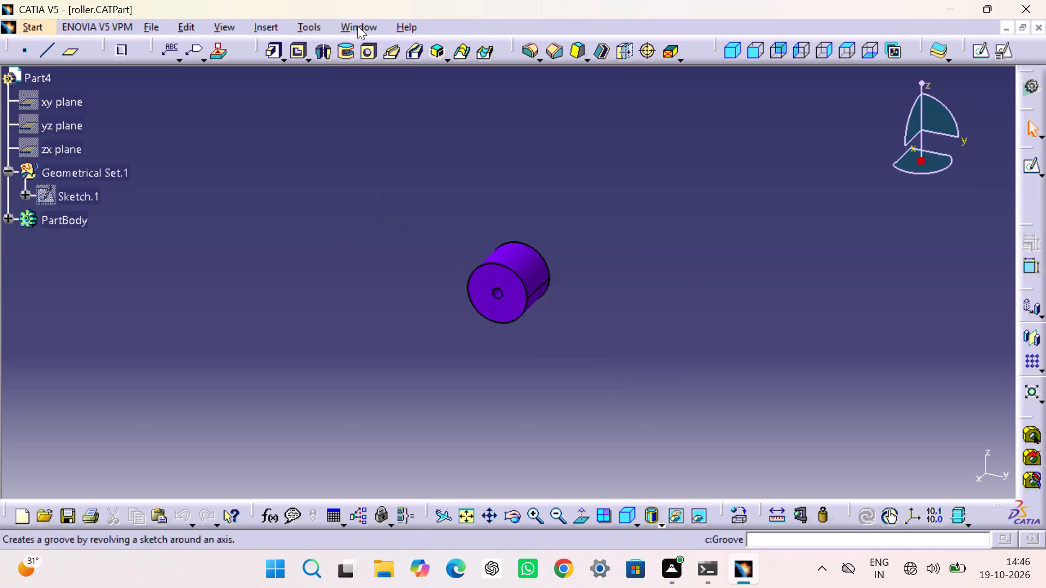
pyautogui.click(357, 26)
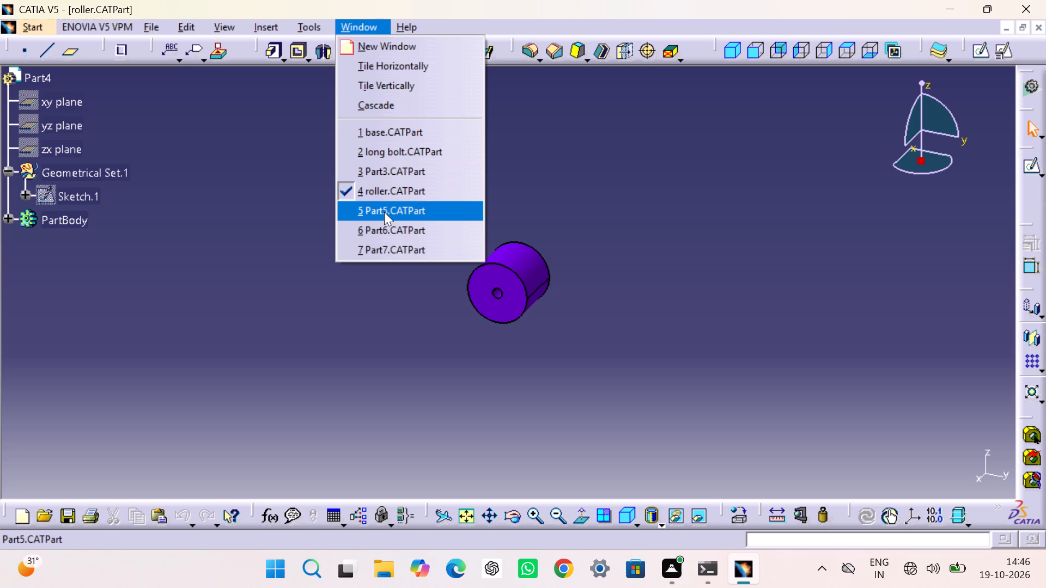
pyautogui.click(384, 212)
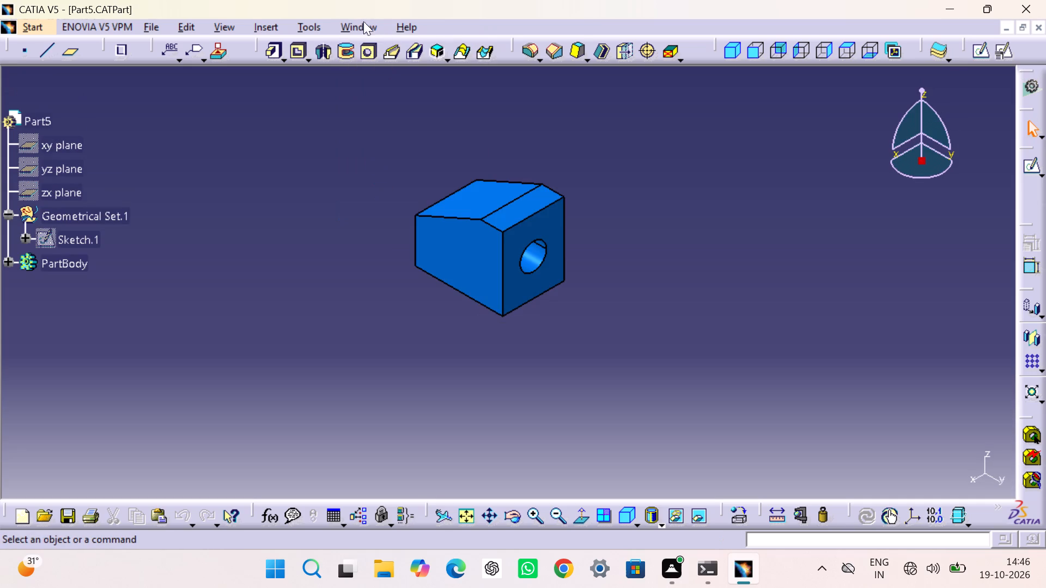
pyautogui.click(357, 23)
pyautogui.click(402, 225)
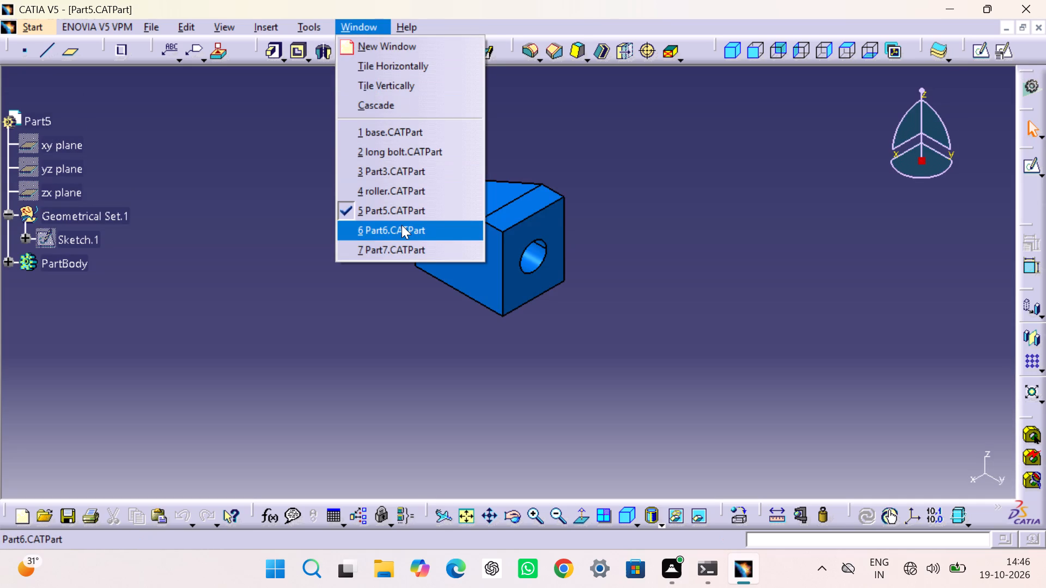
pyautogui.click(356, 28)
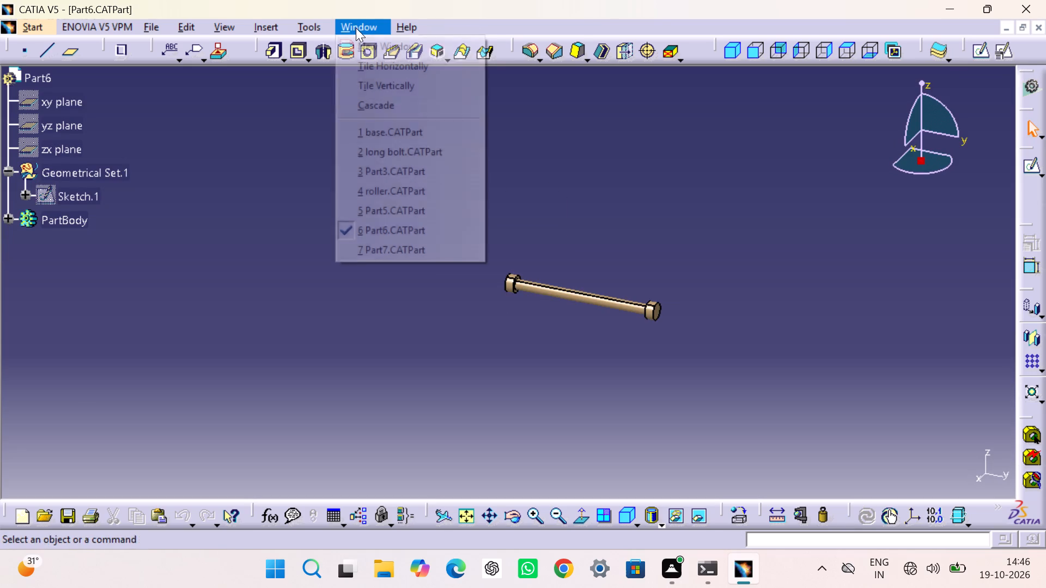
pyautogui.click(381, 251)
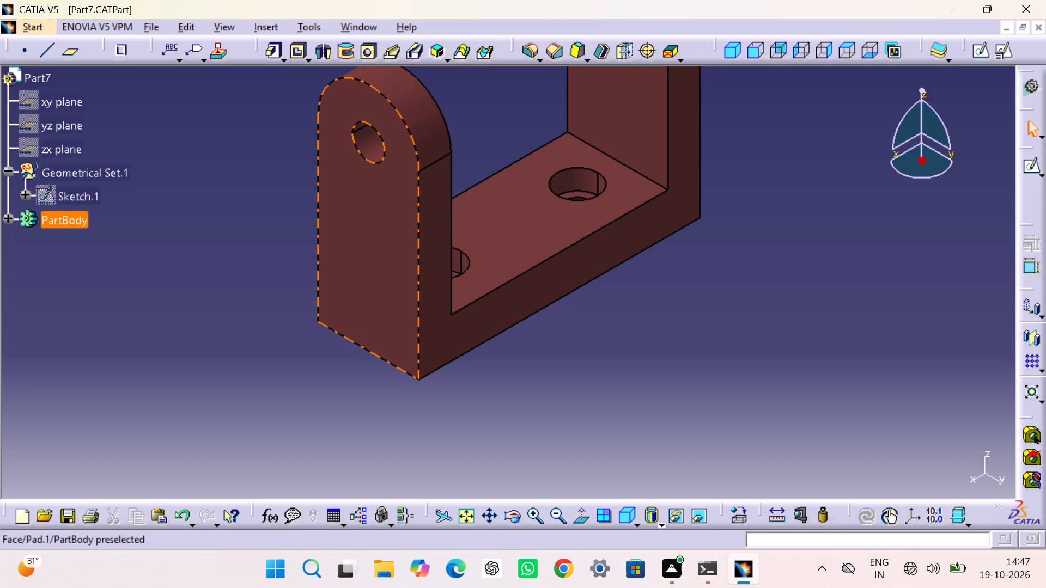
# Create a new product in the Assembly Design workbench.
pyautogui.click(35, 26)
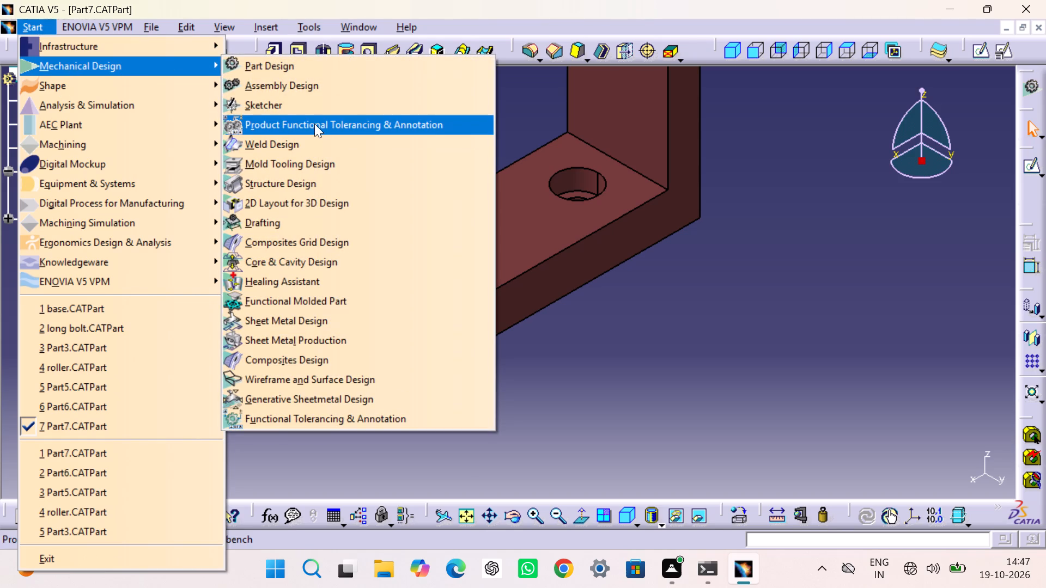
pyautogui.click(308, 86)
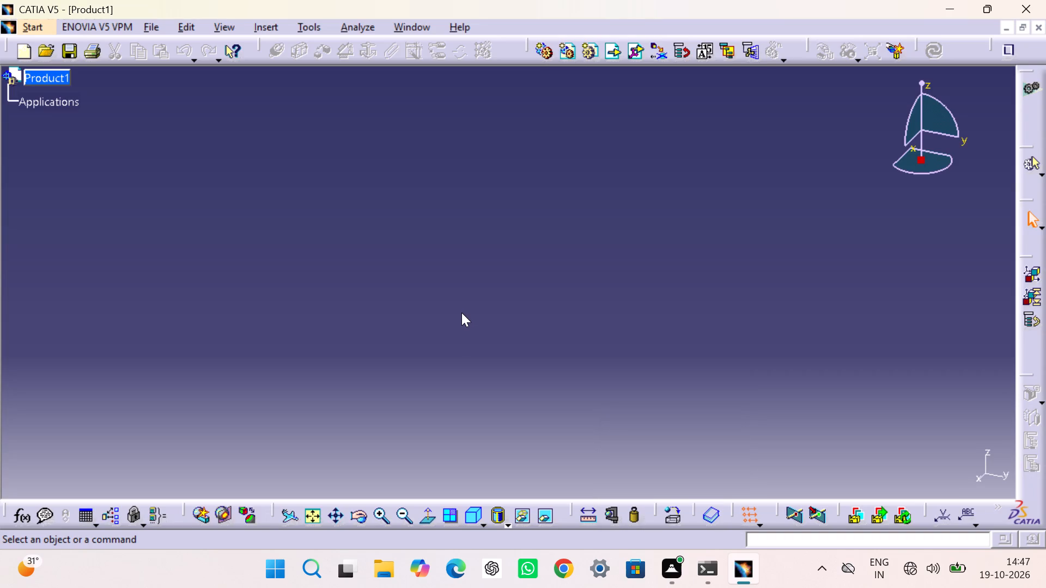
# Insert base.CATPart from the Catia folder into Product1 as an existing component.
pyautogui.rightClick(45, 78)
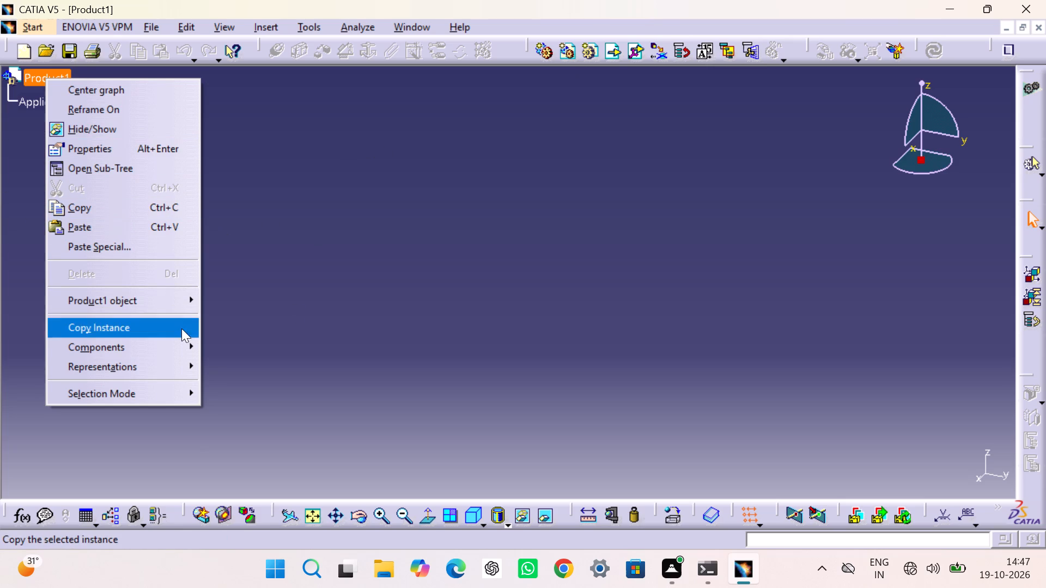
pyautogui.click(279, 425)
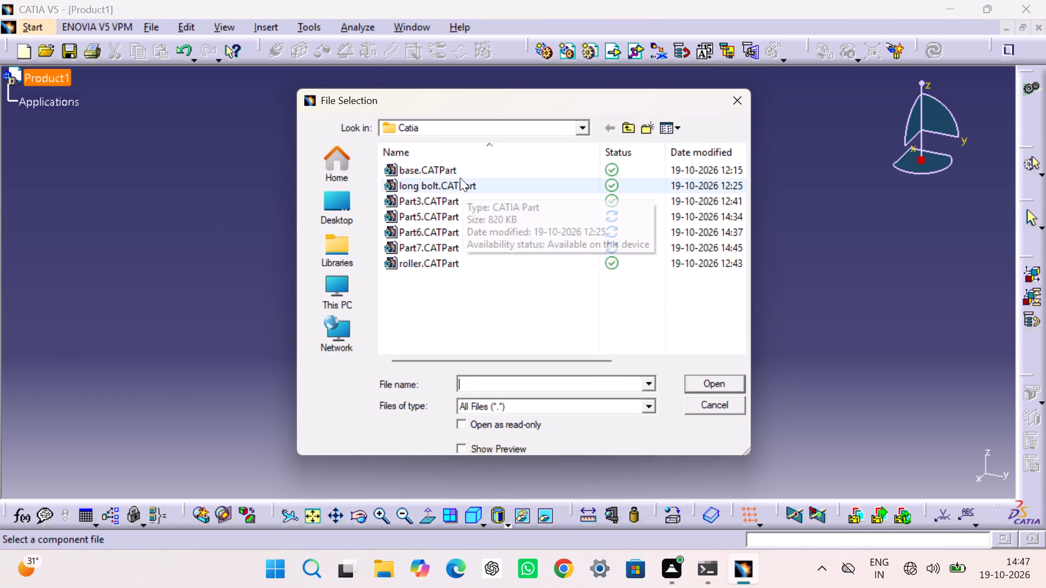
pyautogui.doubleClick(460, 171)
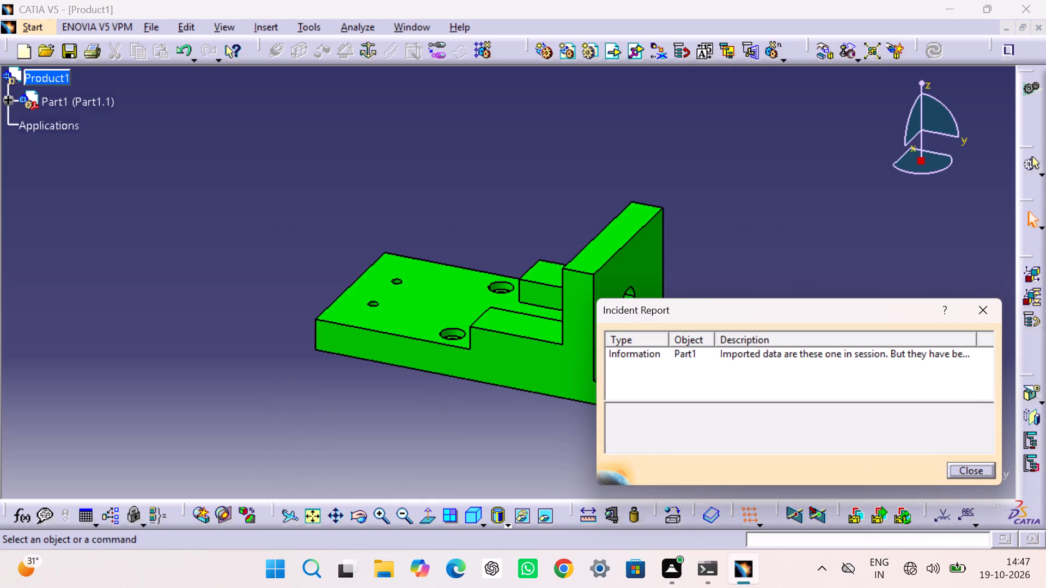
pyautogui.click(968, 466)
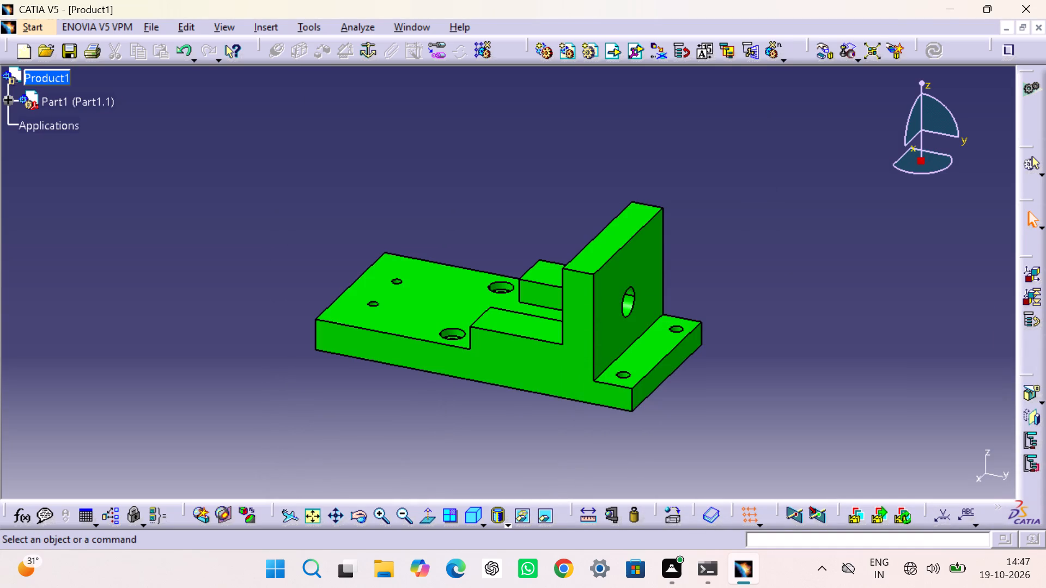
pyautogui.click(853, 349)
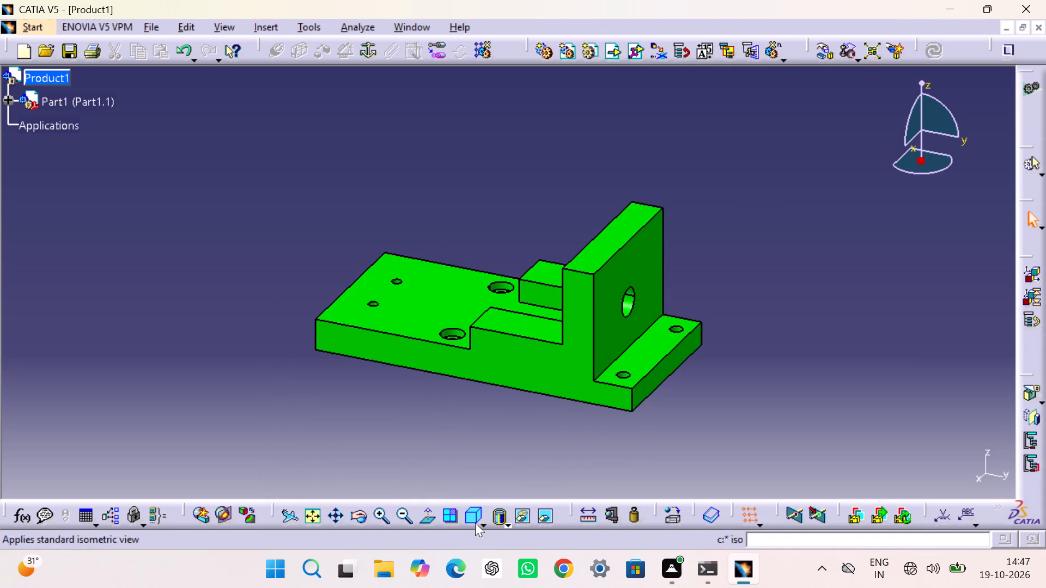
# Fix the base in place with a Fix constraint, working from the isometric view.
pyautogui.click(470, 513)
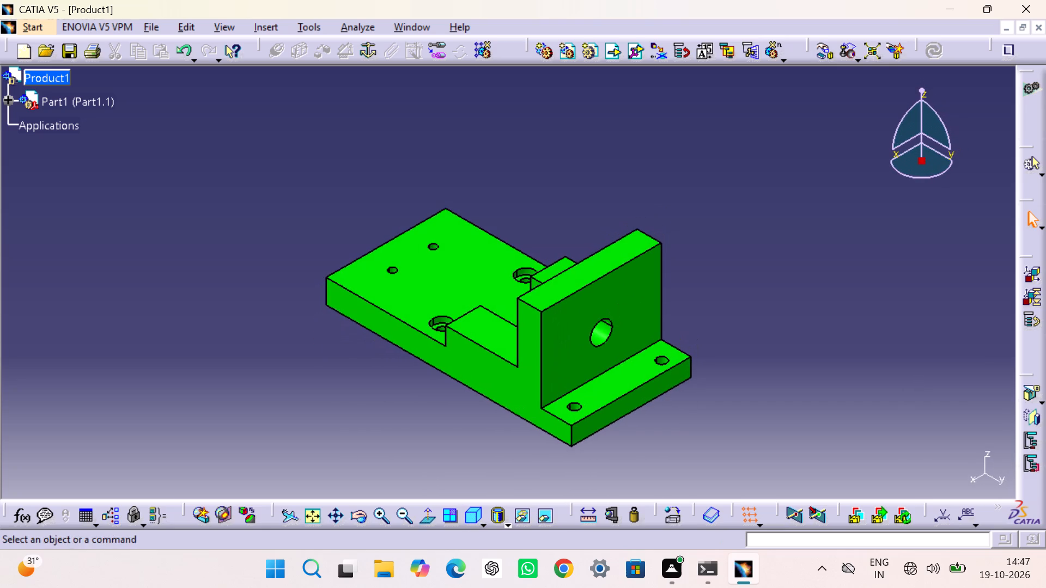
pyautogui.click(799, 261)
pyautogui.click(368, 52)
pyautogui.click(422, 250)
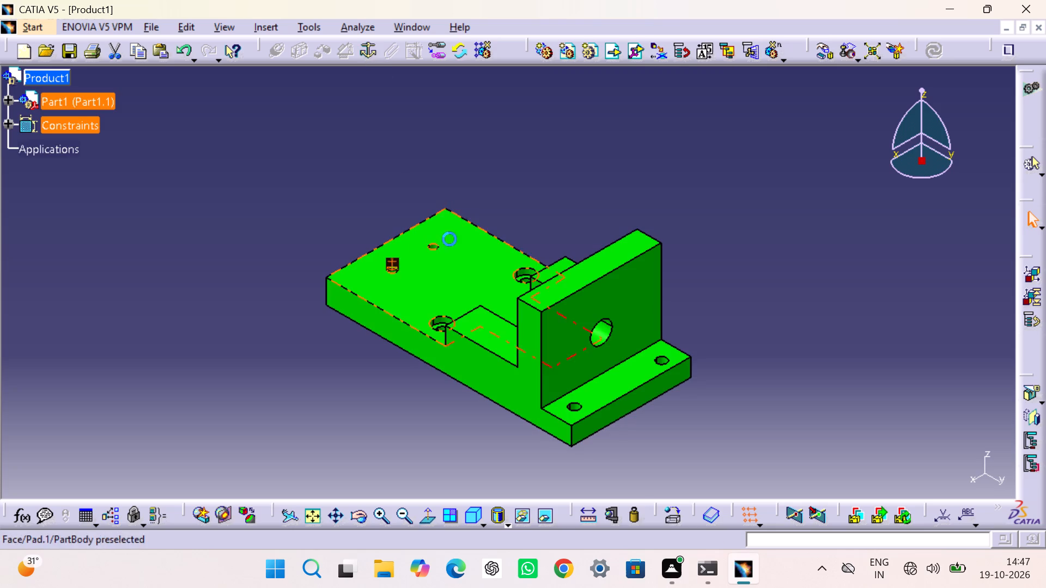
pyautogui.click(594, 181)
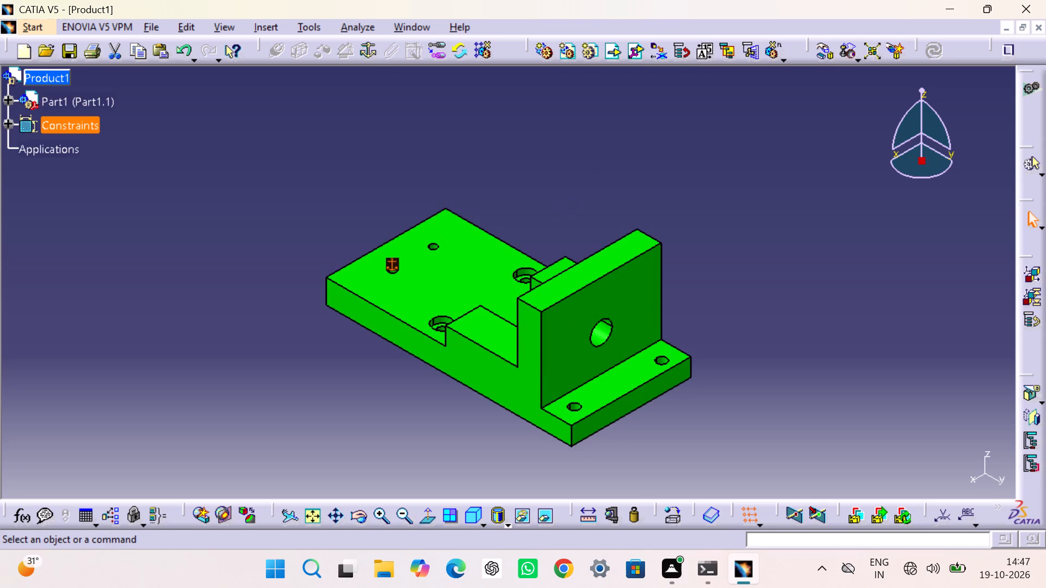
# Insert the U-shaped bracket, Part7.CATPart, into Product1 as an existing component.
pyautogui.rightClick(68, 76)
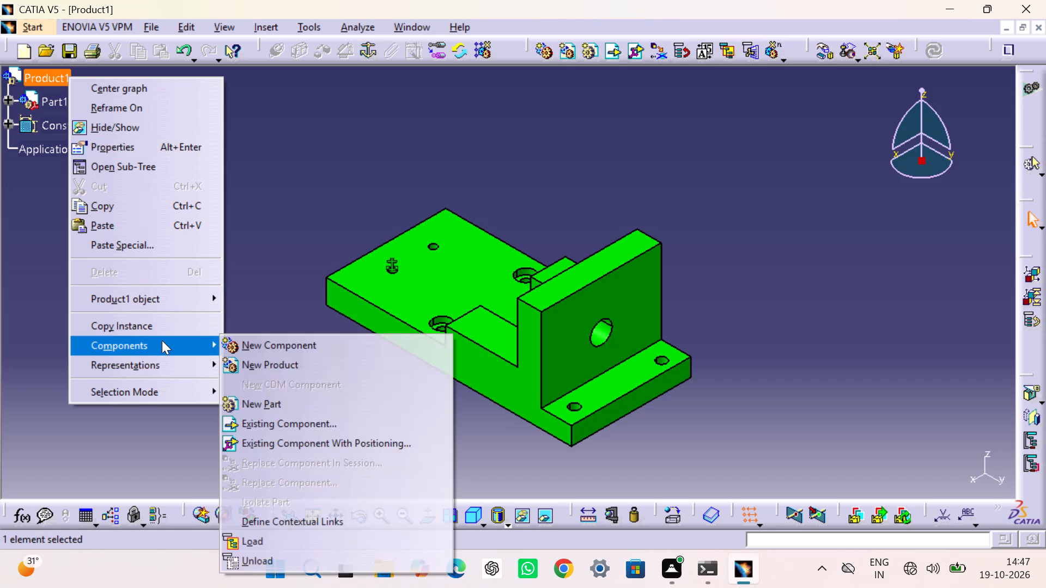
pyautogui.click(288, 426)
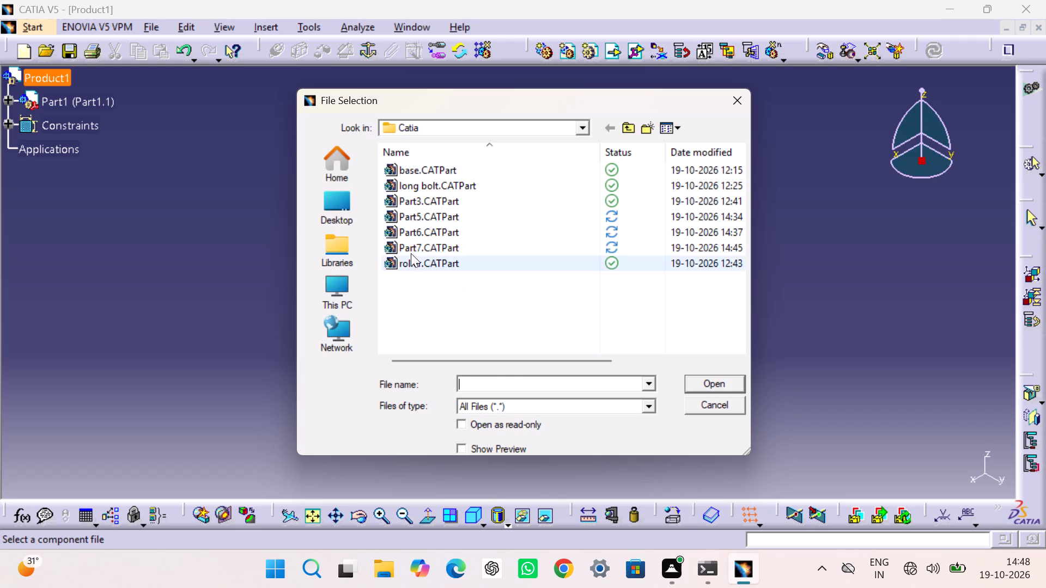
pyautogui.doubleClick(415, 245)
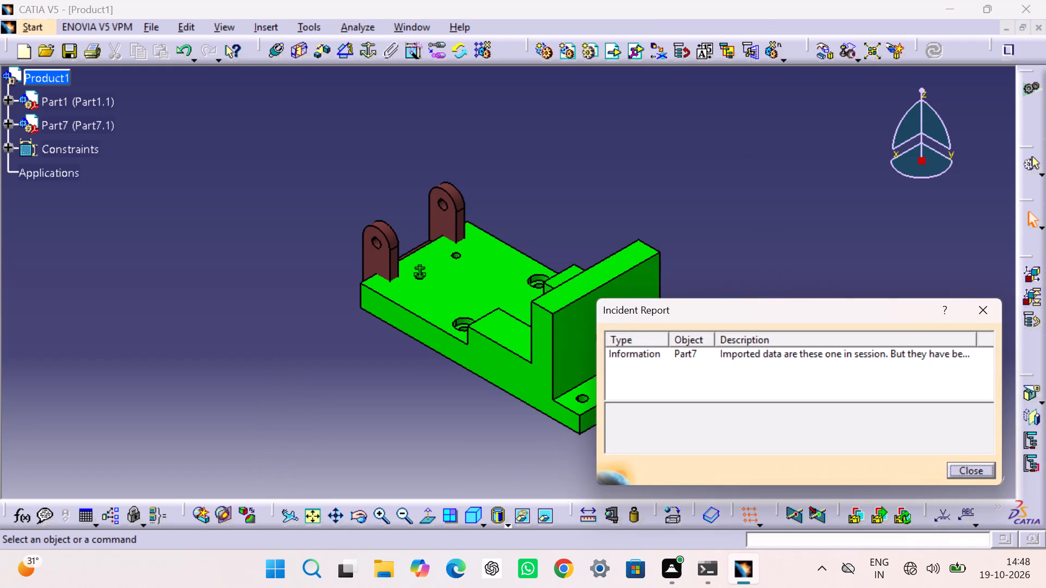
pyautogui.click(982, 469)
pyautogui.click(911, 350)
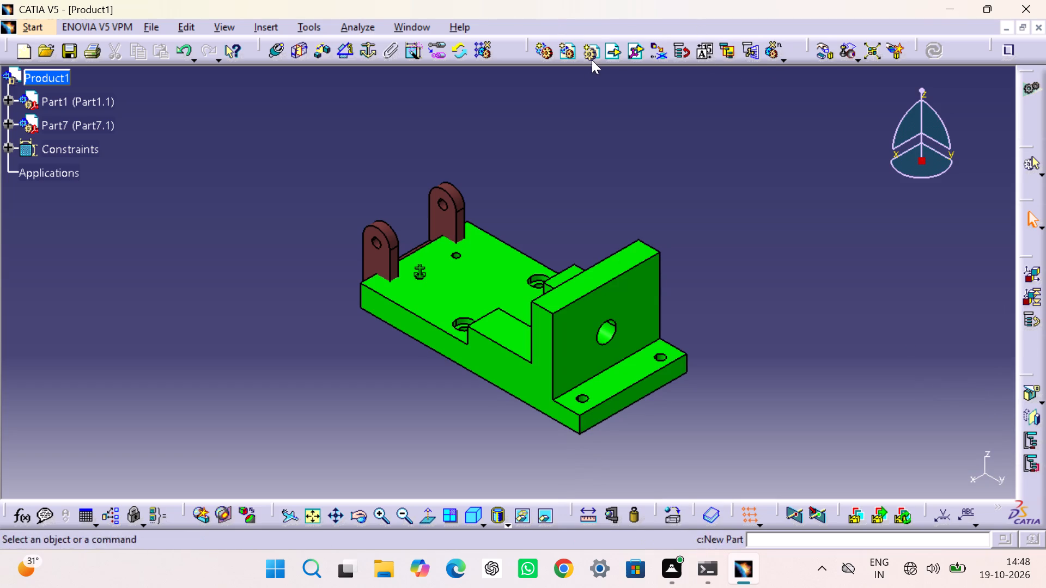
# Use Manipulation to move the bracket up along Z until clear of the base, and along Y toward the base's small holes.
pyautogui.click(824, 50)
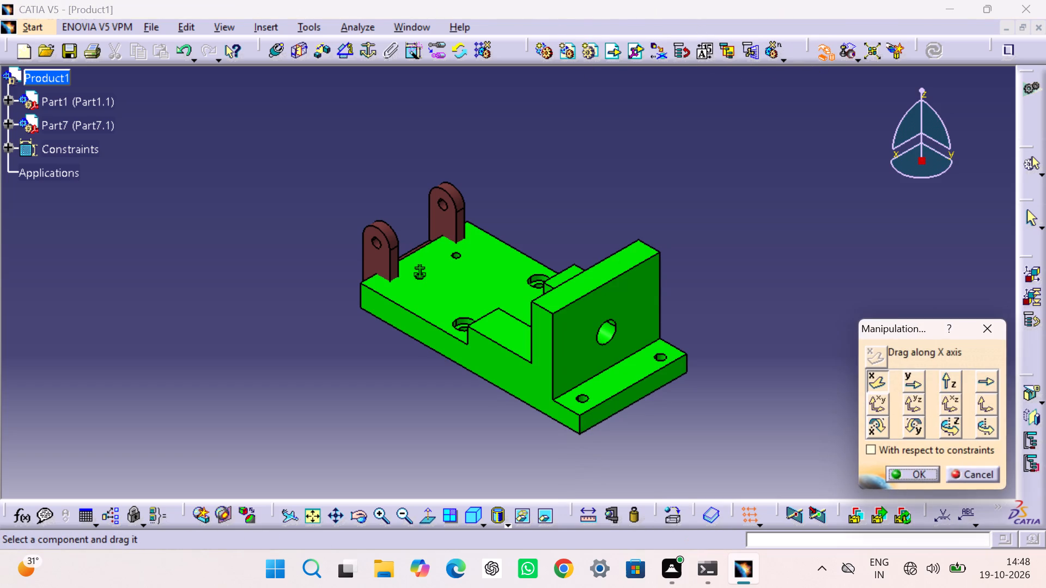
pyautogui.click(945, 380)
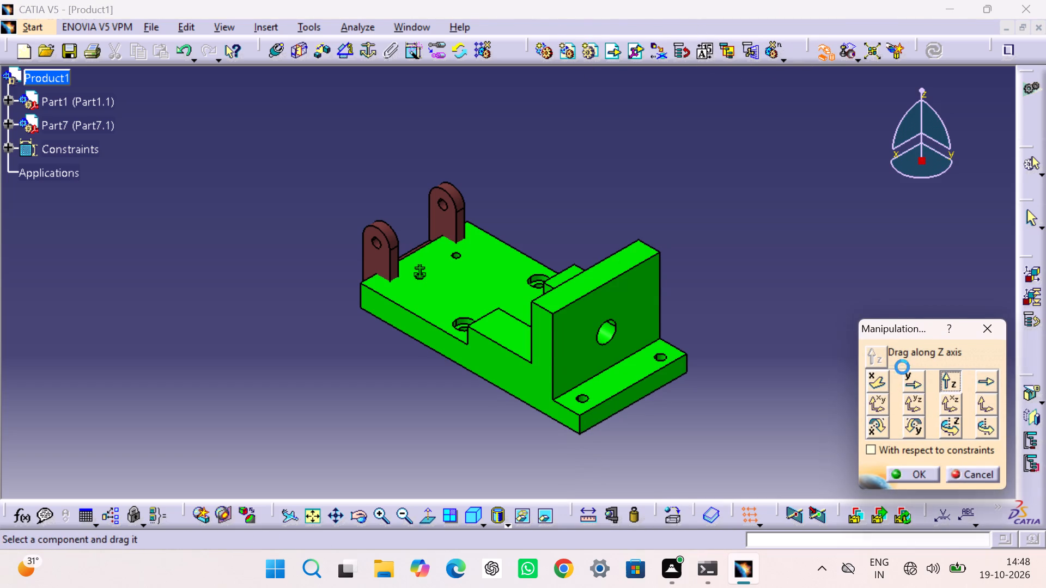
pyautogui.moveTo(438, 216); pyautogui.dragTo(442, 150)
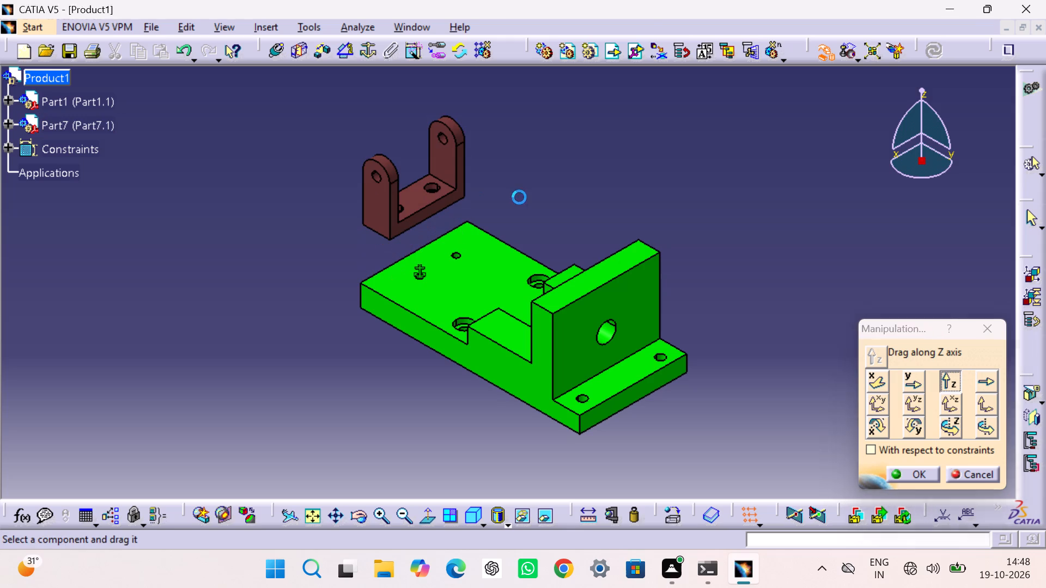
pyautogui.click(521, 197)
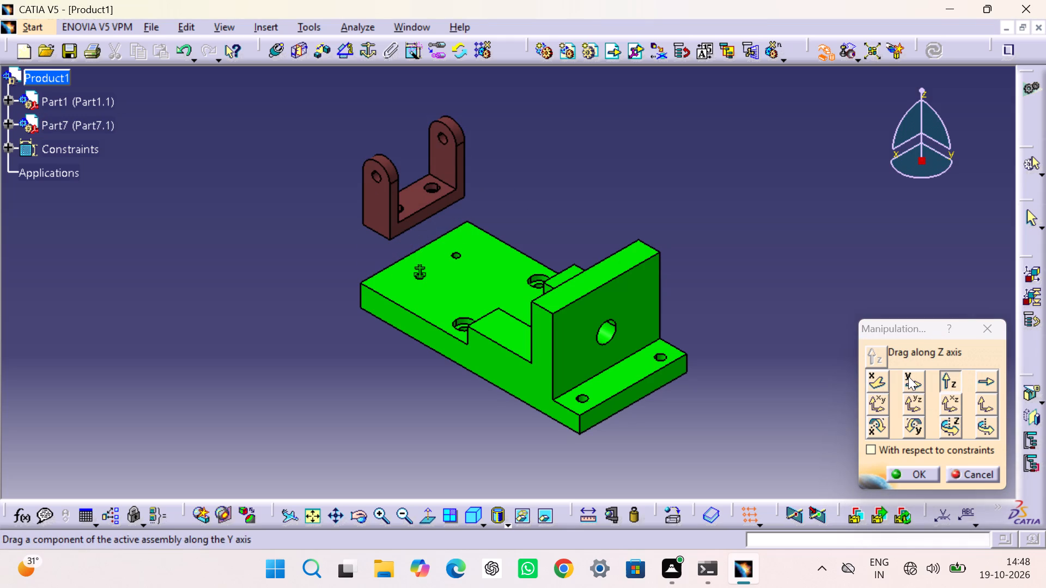
pyautogui.click(908, 376)
pyautogui.moveTo(420, 197); pyautogui.dragTo(423, 200)
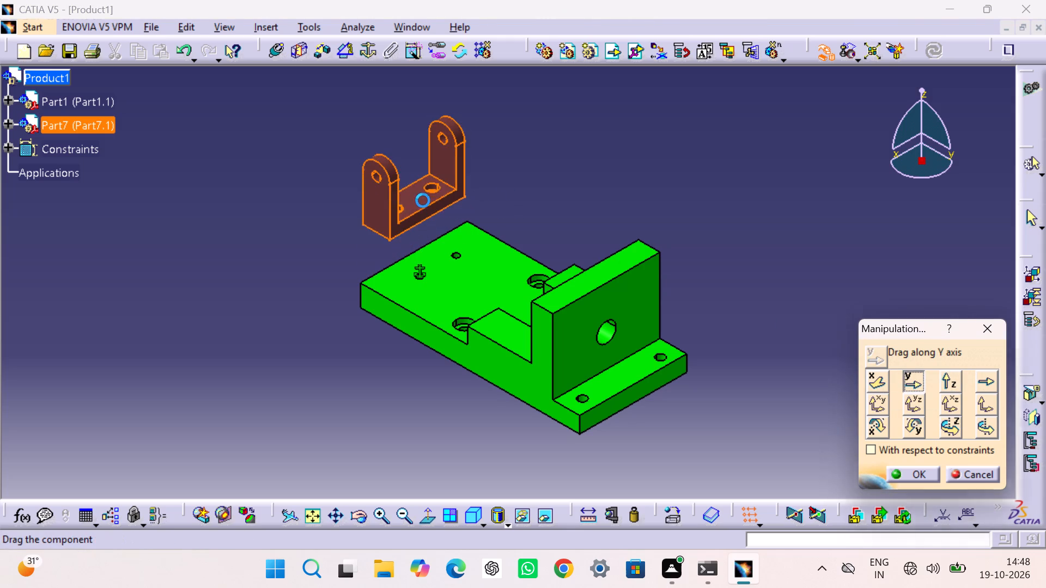
pyautogui.moveTo(423, 200); pyautogui.dragTo(450, 232)
pyautogui.click(710, 204)
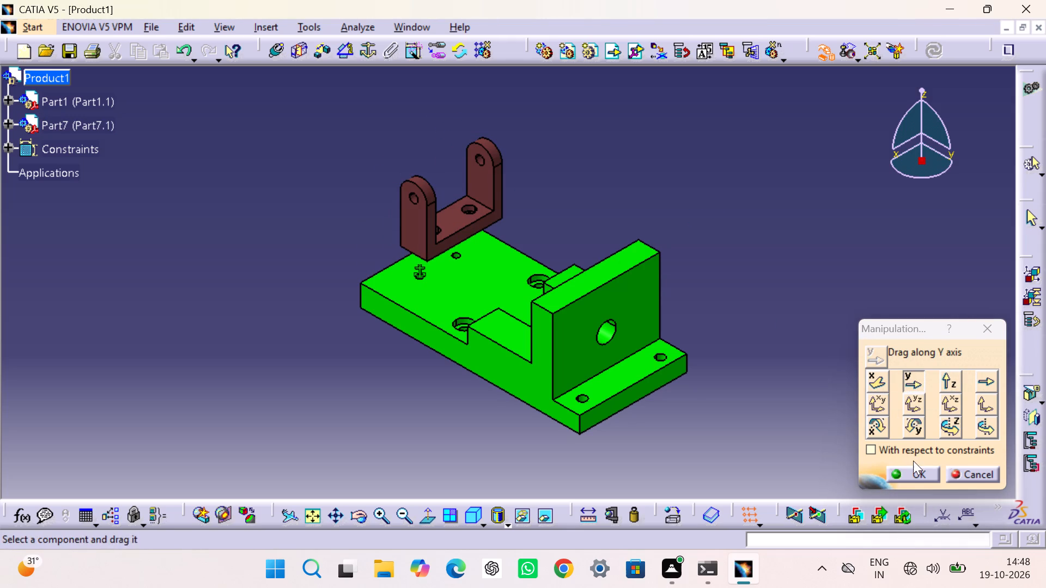
pyautogui.click(913, 471)
pyautogui.moveTo(866, 345); pyautogui.dragTo(862, 336)
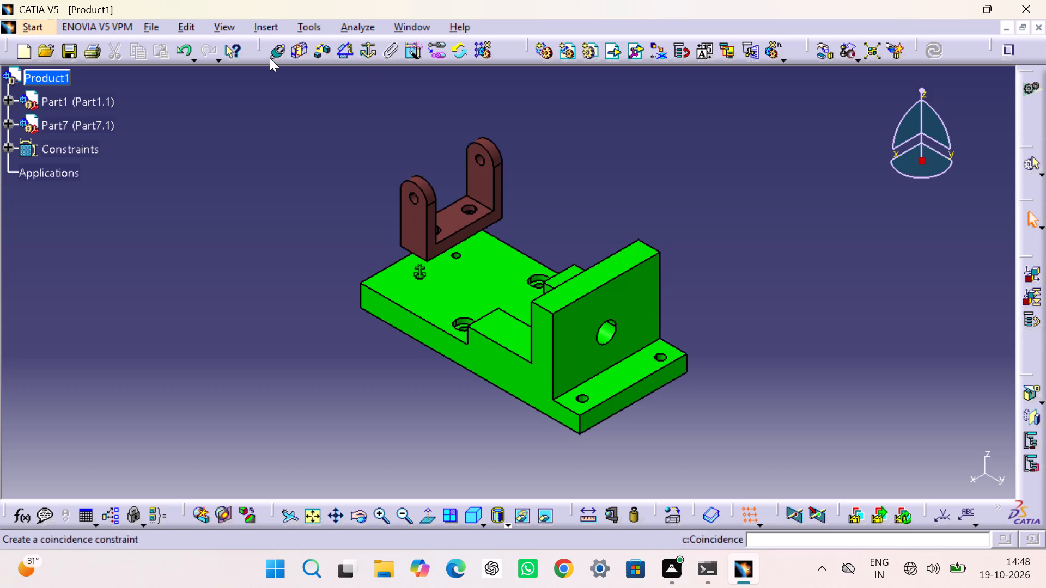
# Add a coincidence constraint between the base's small hole axis and the matching bracket counterbored hole axis, and update the assembly.
pyautogui.click(274, 56)
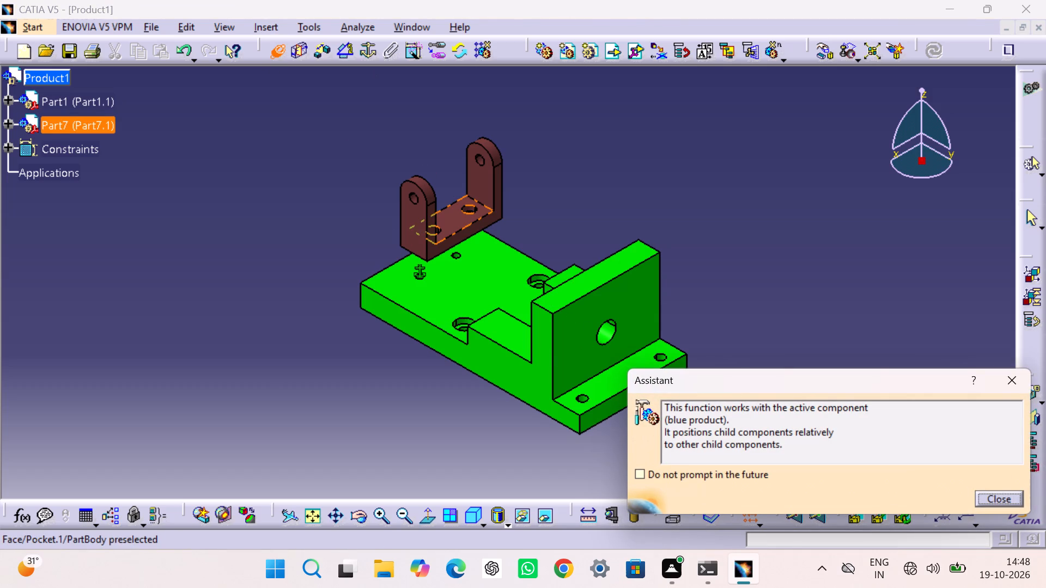
pyautogui.tripleClick(384, 512)
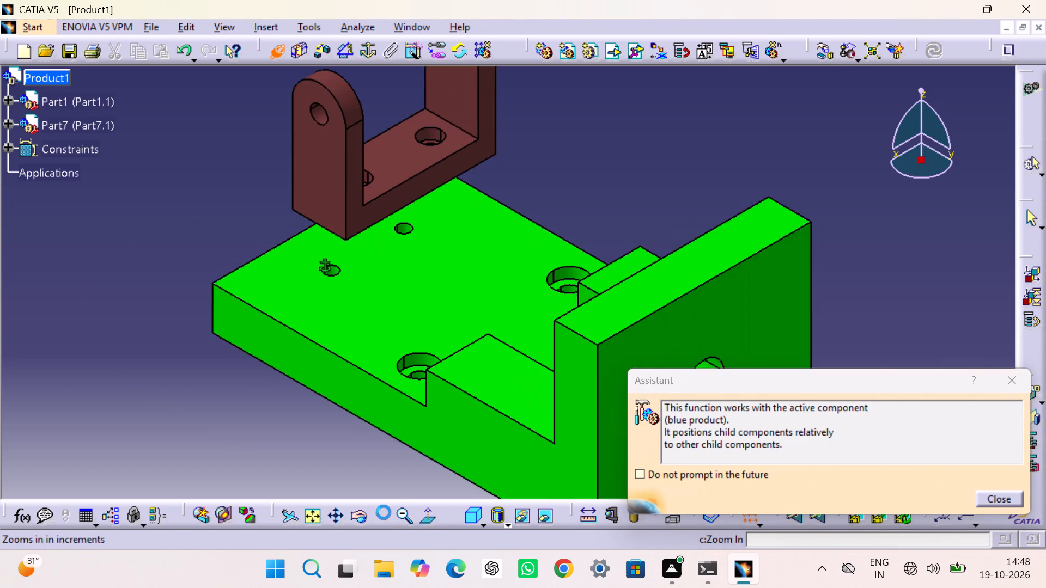
pyautogui.click(384, 512)
pyautogui.moveTo(409, 265); pyautogui.dragTo(432, 422, button='middle')
pyautogui.scroll(-1, 432, 422)
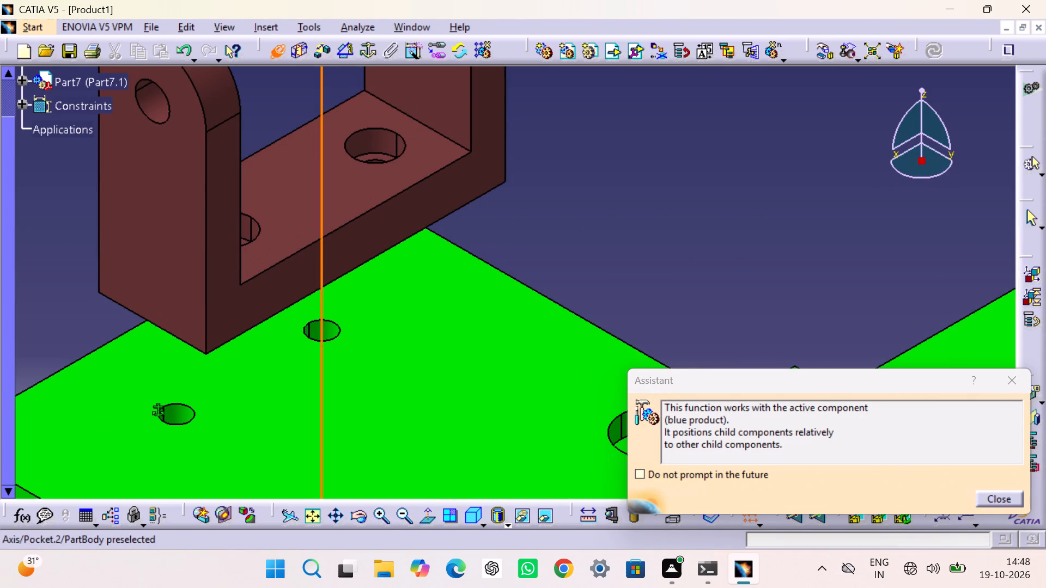
pyautogui.click(318, 324)
pyautogui.click(375, 143)
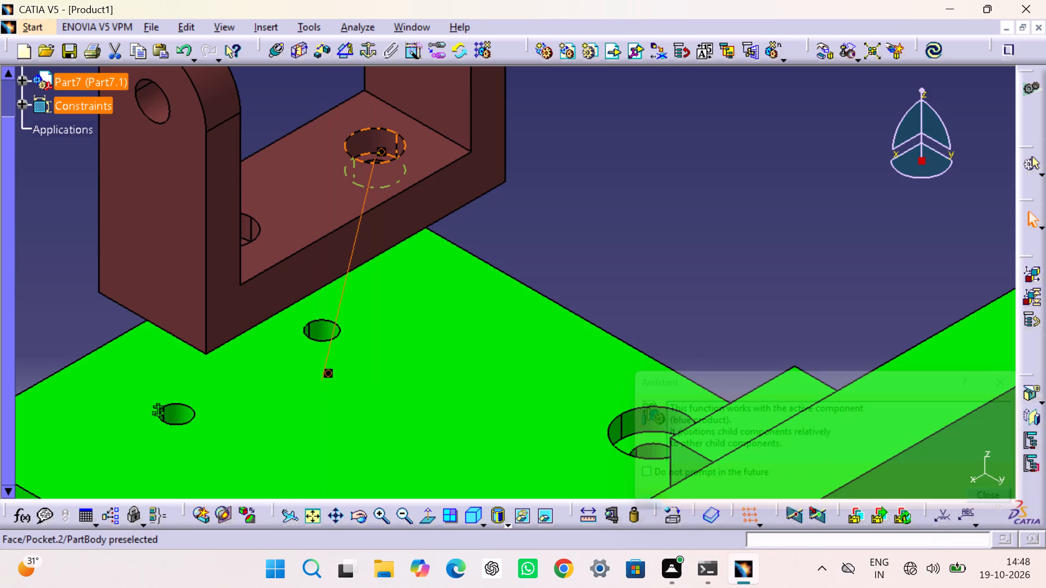
pyautogui.click(939, 48)
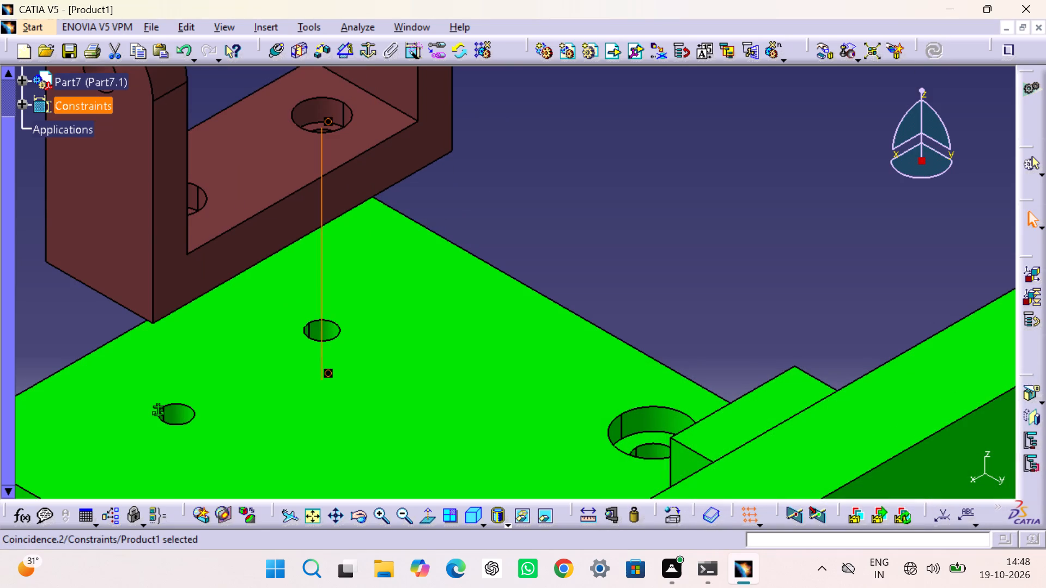
pyautogui.click(710, 134)
# Add a coincidence constraint between the axes of the base's other small hole and the bracket's second counterbored hole.
pyautogui.click(271, 53)
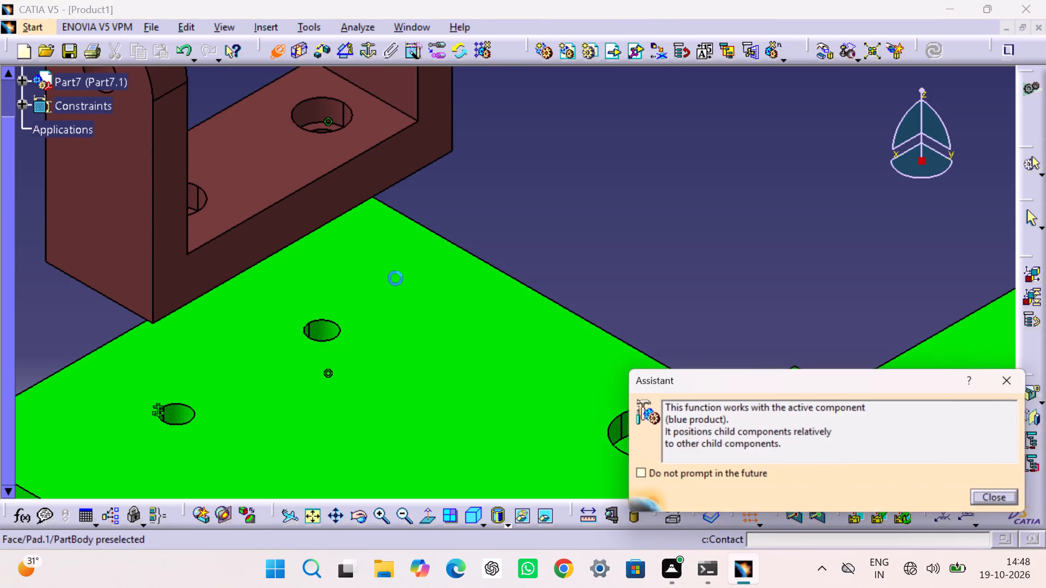
pyautogui.moveTo(424, 295); pyautogui.dragTo(546, 97, button='middle')
pyautogui.click(299, 218)
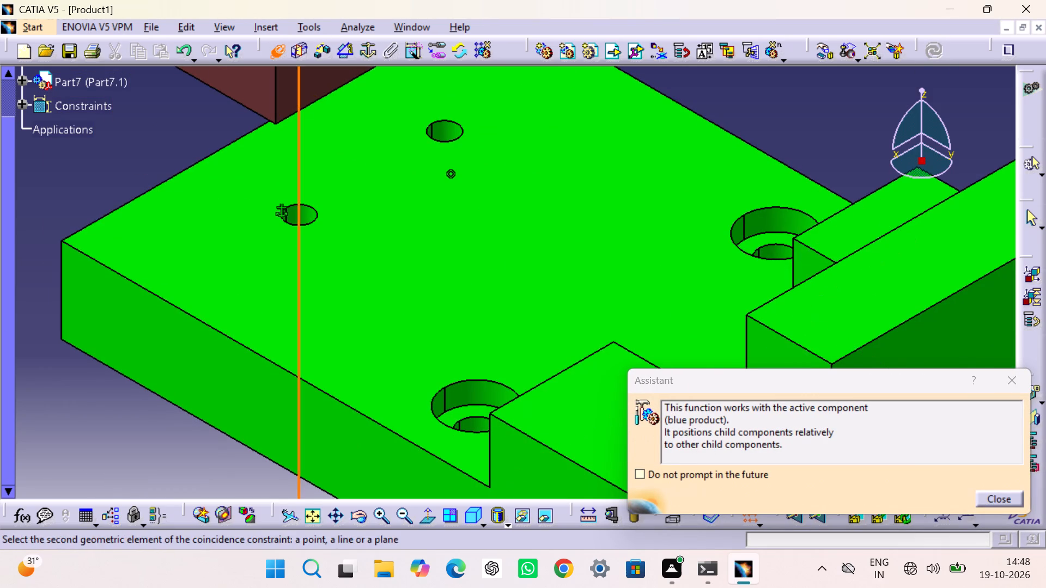
pyautogui.moveTo(327, 152); pyautogui.dragTo(347, 388, button='middle')
pyautogui.moveTo(334, 232); pyautogui.dragTo(331, 232, button='middle')
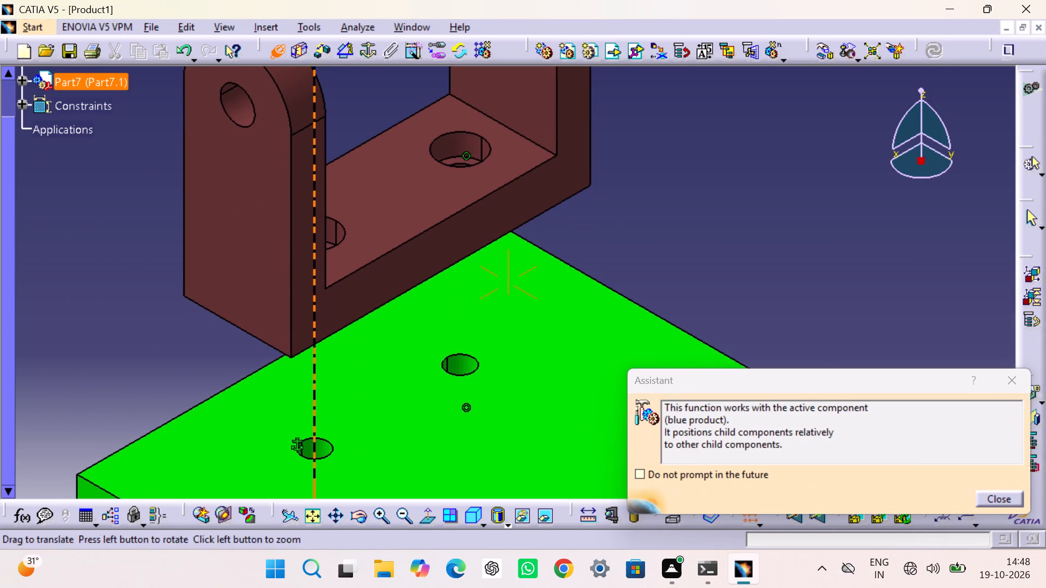
pyautogui.moveTo(331, 232); pyautogui.dragTo(285, 246, button='middle')
pyautogui.moveTo(285, 246); pyautogui.dragTo(223, 258, button='right')
pyautogui.moveTo(285, 246); pyautogui.dragTo(223, 258, button='middle')
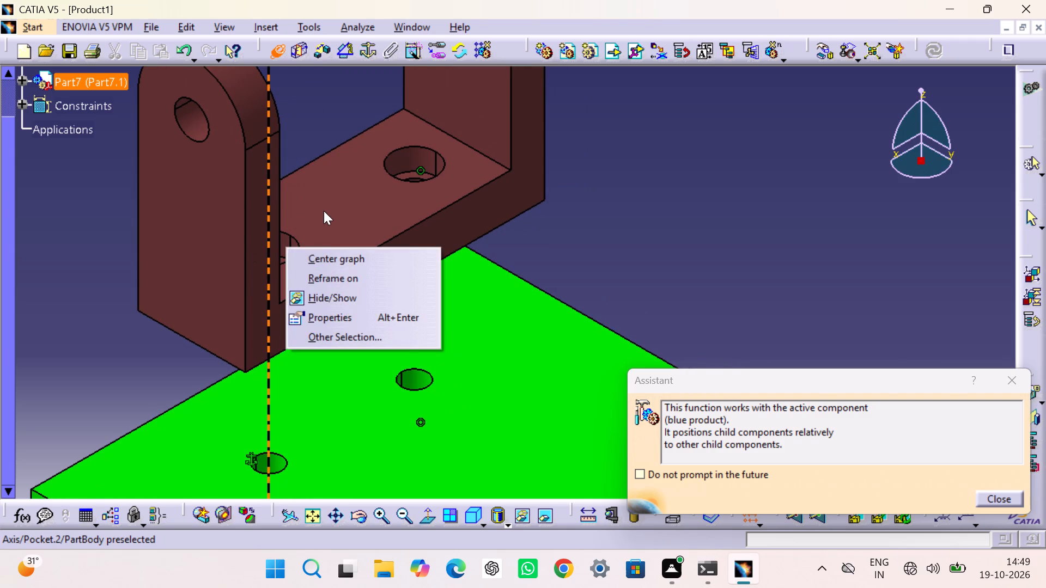
pyautogui.moveTo(324, 211); pyautogui.dragTo(265, 244, button='middle')
pyautogui.moveTo(324, 211); pyautogui.dragTo(265, 244, button='right')
pyautogui.moveTo(434, 265); pyautogui.dragTo(356, 296, button='middle')
pyautogui.moveTo(434, 265); pyautogui.dragTo(356, 296, button='right')
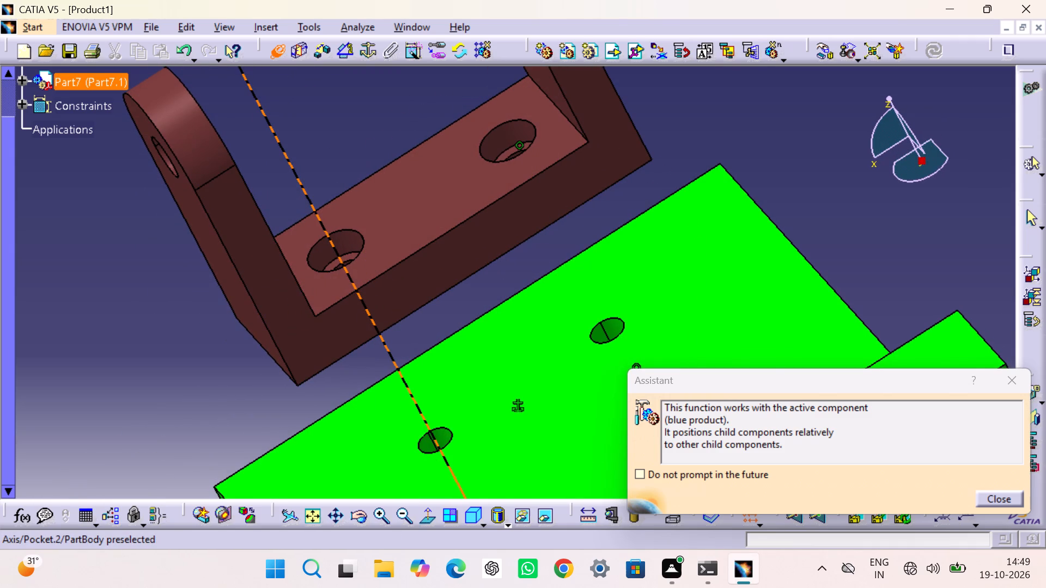
pyautogui.click(339, 250)
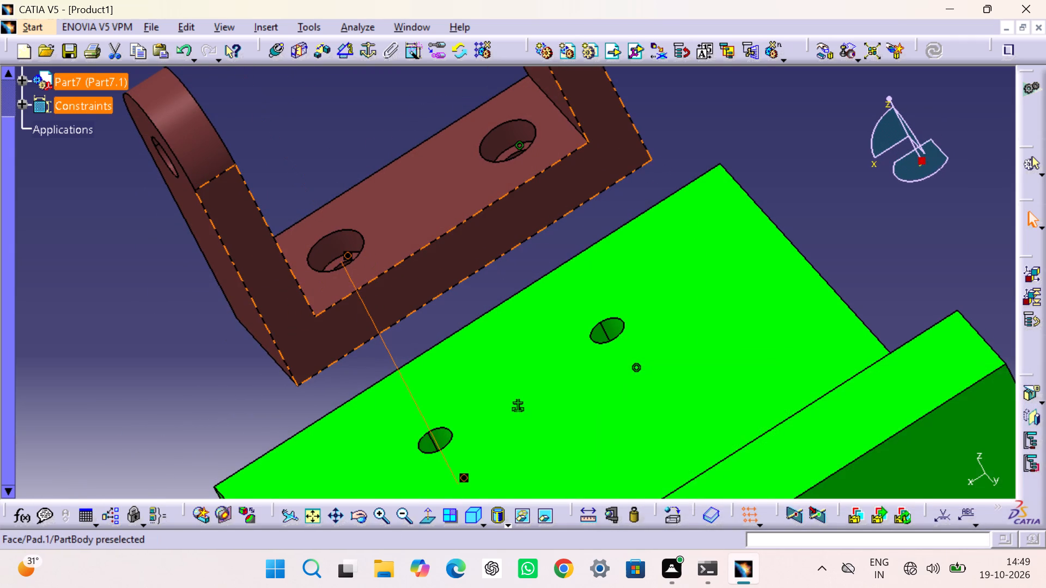
pyautogui.click(935, 105)
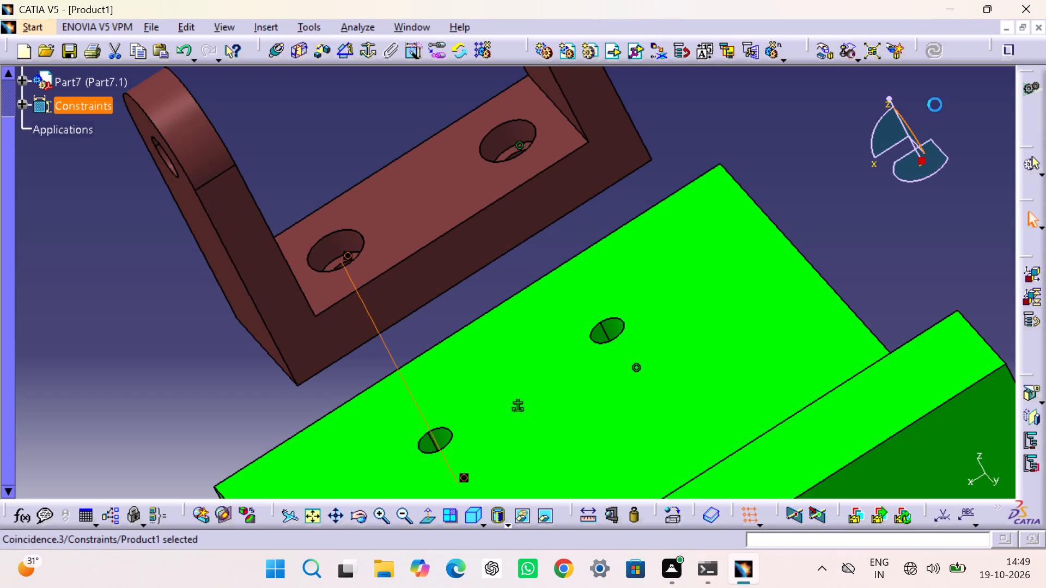
# Add a surface contact constraint between the base's top face with the small holes and the bracket's underside, and update the assembly.
pyautogui.click(306, 53)
pyautogui.click(552, 356)
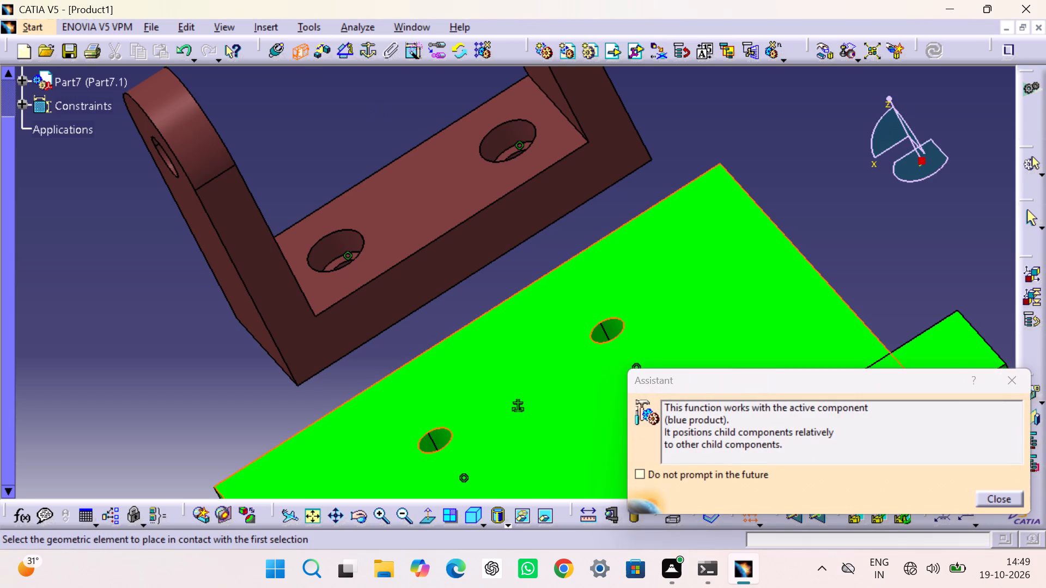
pyautogui.click(534, 356)
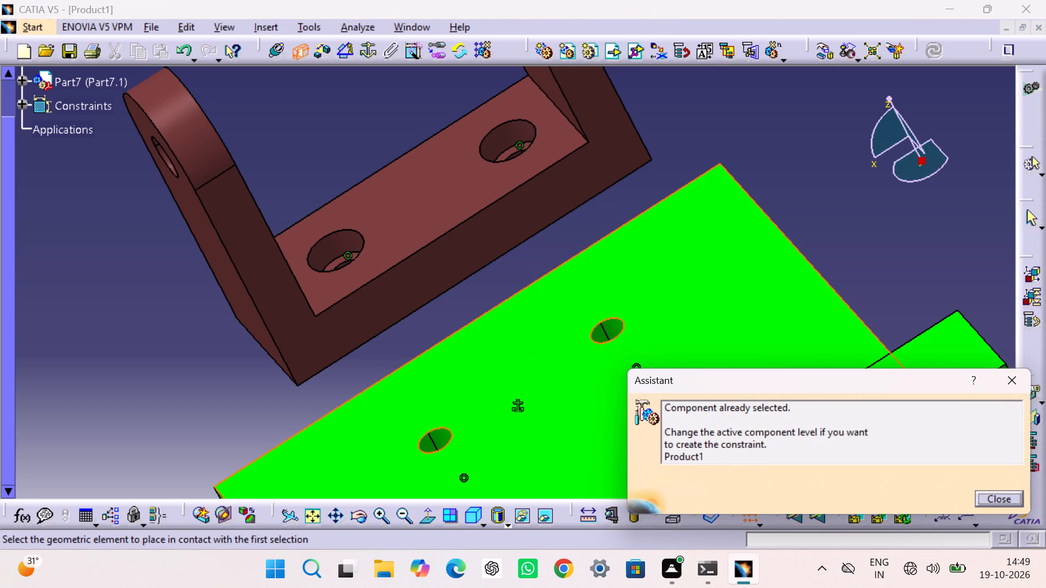
pyautogui.moveTo(524, 342); pyautogui.dragTo(477, 103, button='middle')
pyautogui.moveTo(524, 342); pyautogui.dragTo(477, 103, button='right')
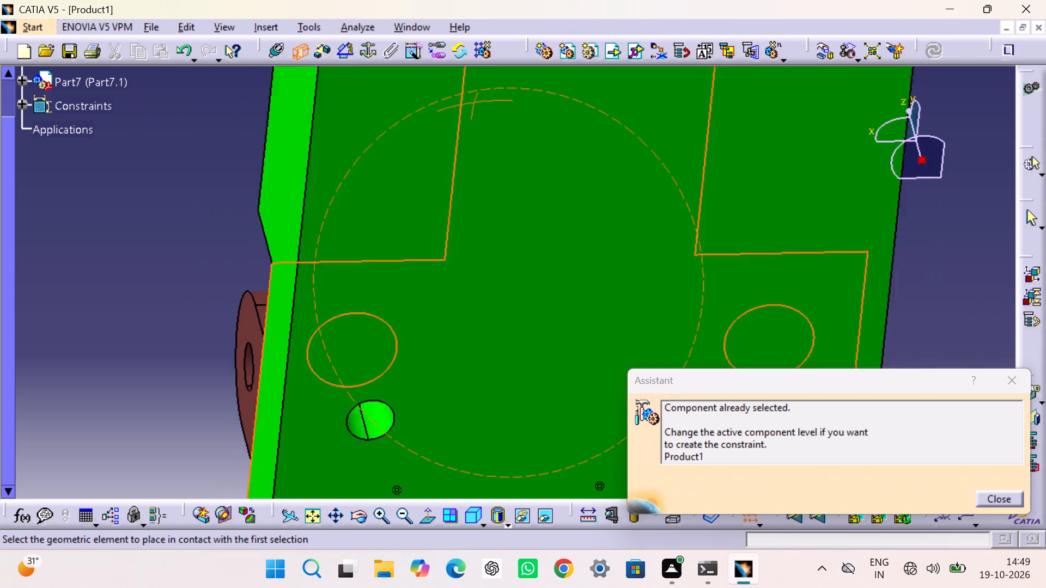
pyautogui.moveTo(477, 103); pyautogui.dragTo(607, 203, button='right')
pyautogui.moveTo(477, 103); pyautogui.dragTo(607, 204, button='middle')
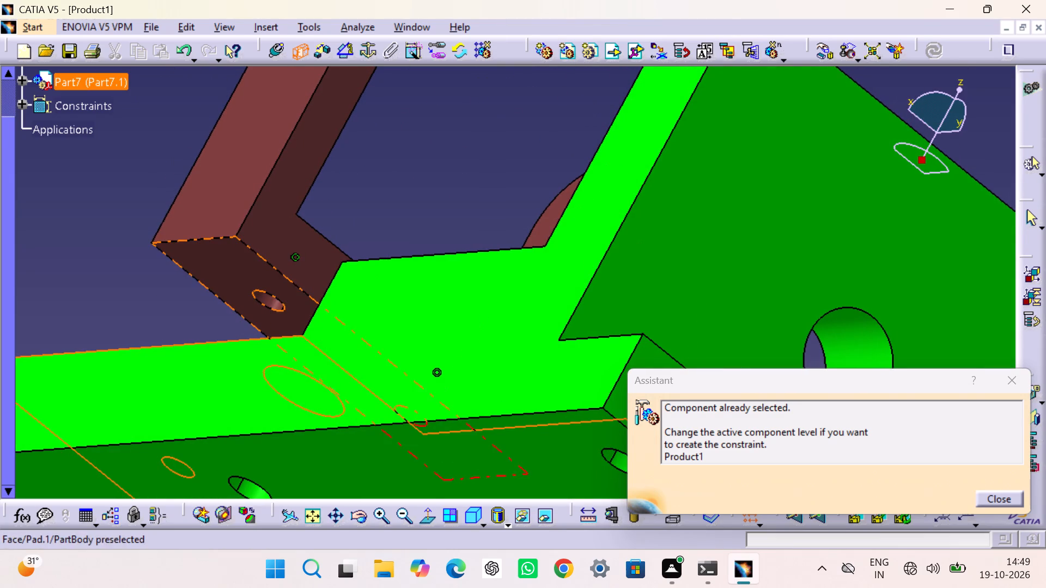
pyautogui.click(218, 268)
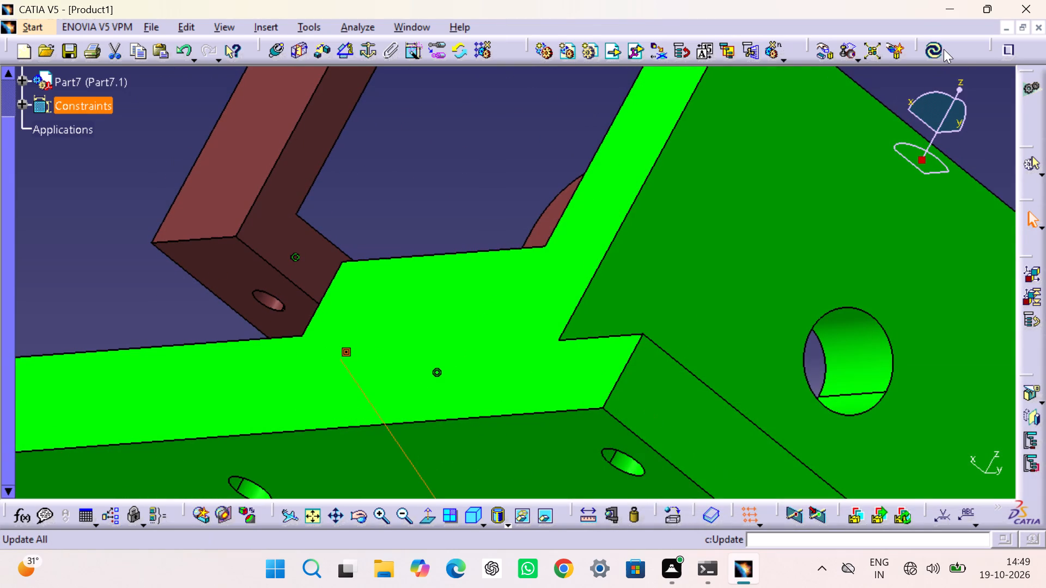
pyautogui.click(934, 51)
# Examine how the U-shaped bracket sits on the base from several angles.
pyautogui.scroll(1, 570, 263)
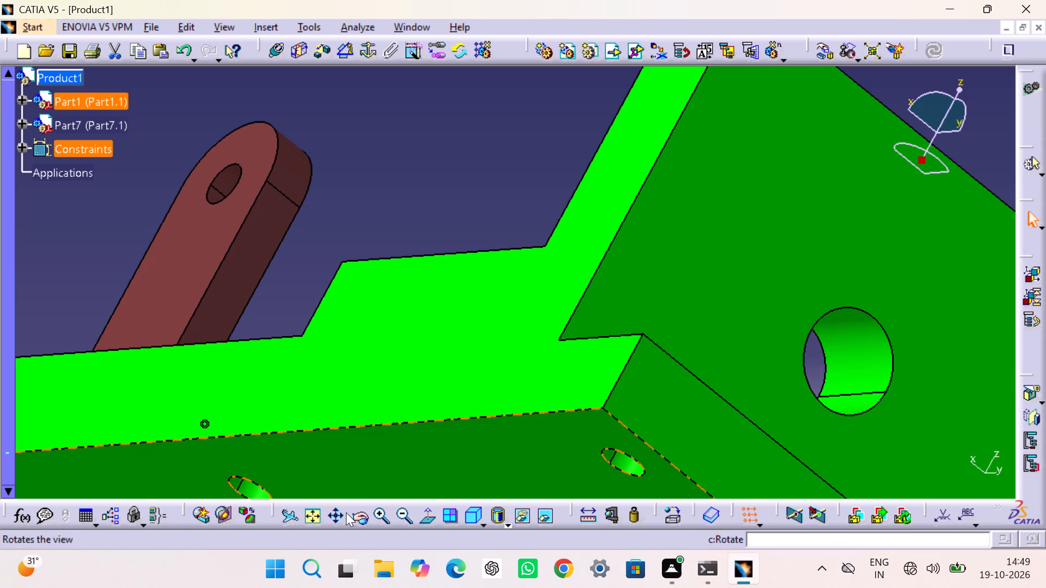
pyautogui.click(360, 516)
pyautogui.moveTo(419, 336); pyautogui.dragTo(419, 344, button='middle')
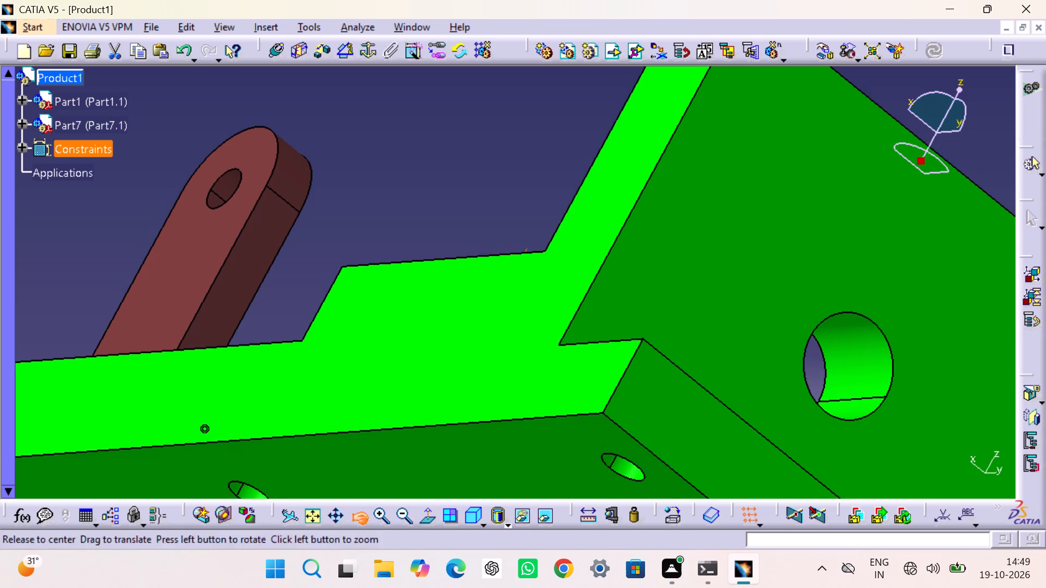
pyautogui.moveTo(419, 344); pyautogui.dragTo(427, 397, button='middle')
pyautogui.rightClick(427, 397)
pyautogui.scroll(1, 426, 396)
pyautogui.moveTo(418, 377); pyautogui.dragTo(485, 467, button='middle')
pyautogui.moveTo(418, 377); pyautogui.dragTo(488, 468, button='right')
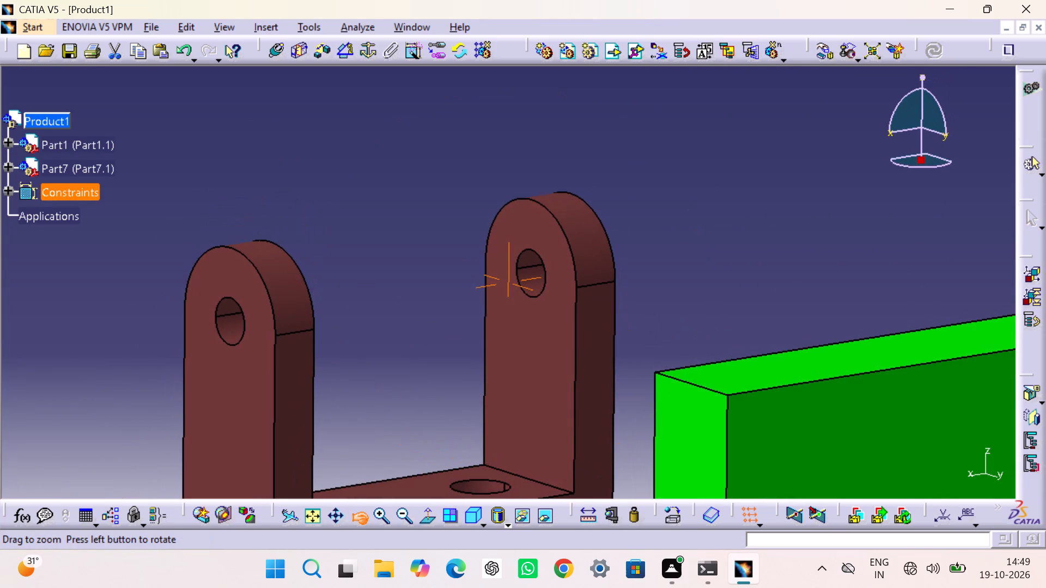
pyautogui.moveTo(478, 461); pyautogui.dragTo(471, 249, button='middle')
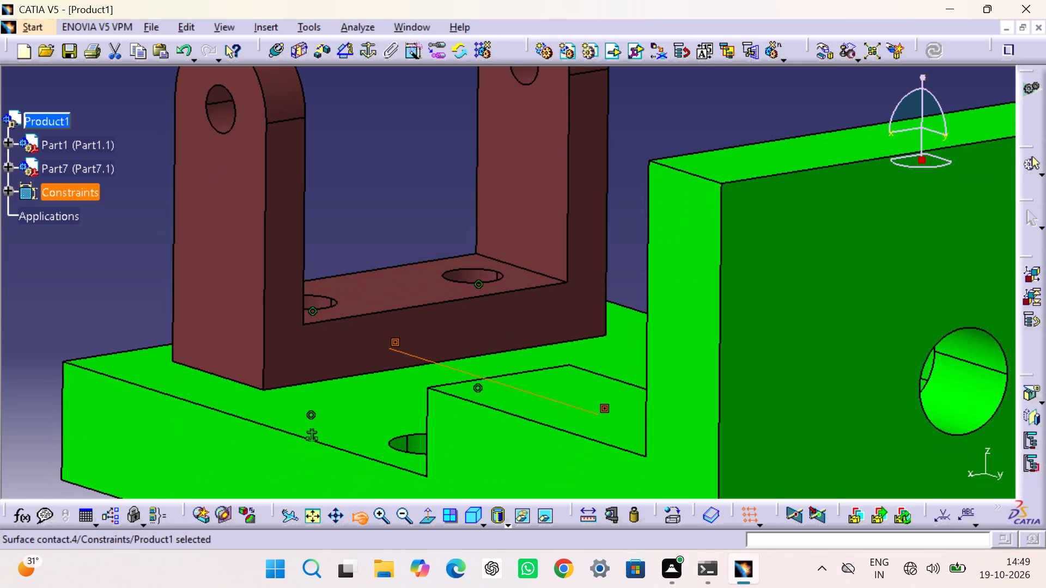
pyautogui.click(364, 193)
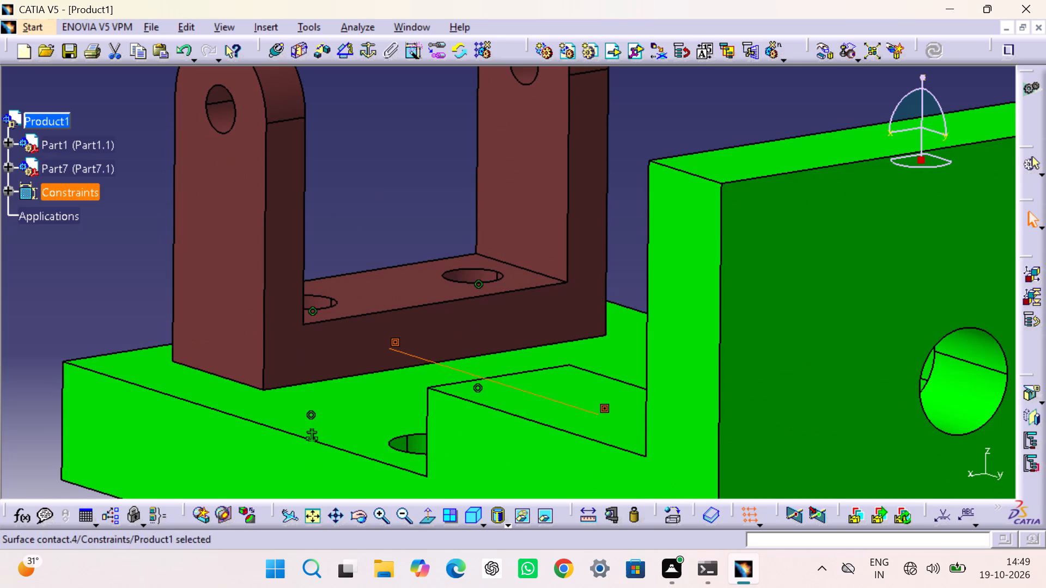
pyautogui.click(672, 108)
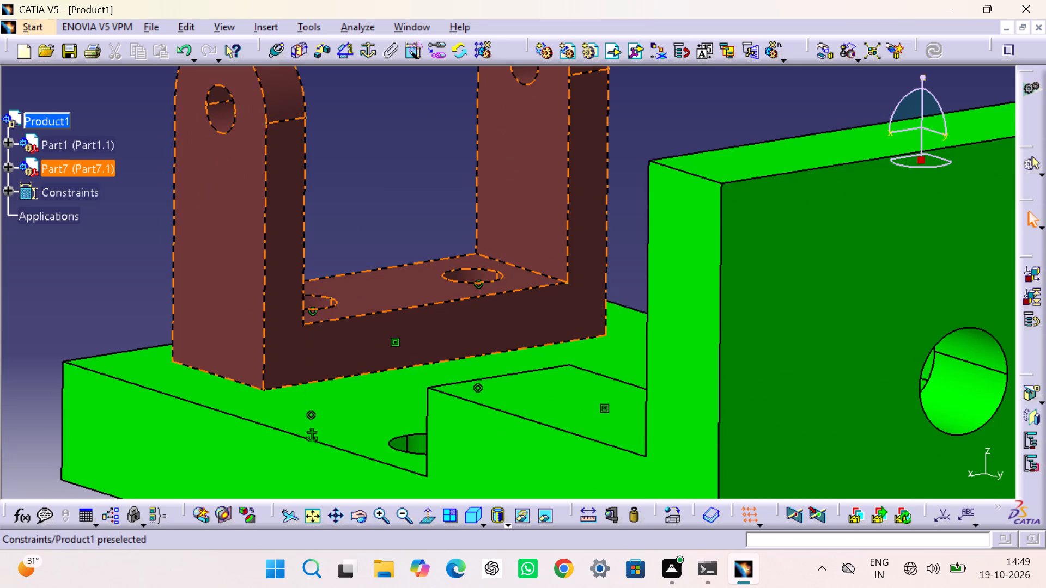
# Run the component degrees of freedom analysis on the bracket, Part7.1, and fit the whole assembly in view.
pyautogui.click(70, 174)
pyautogui.rightClick(70, 174)
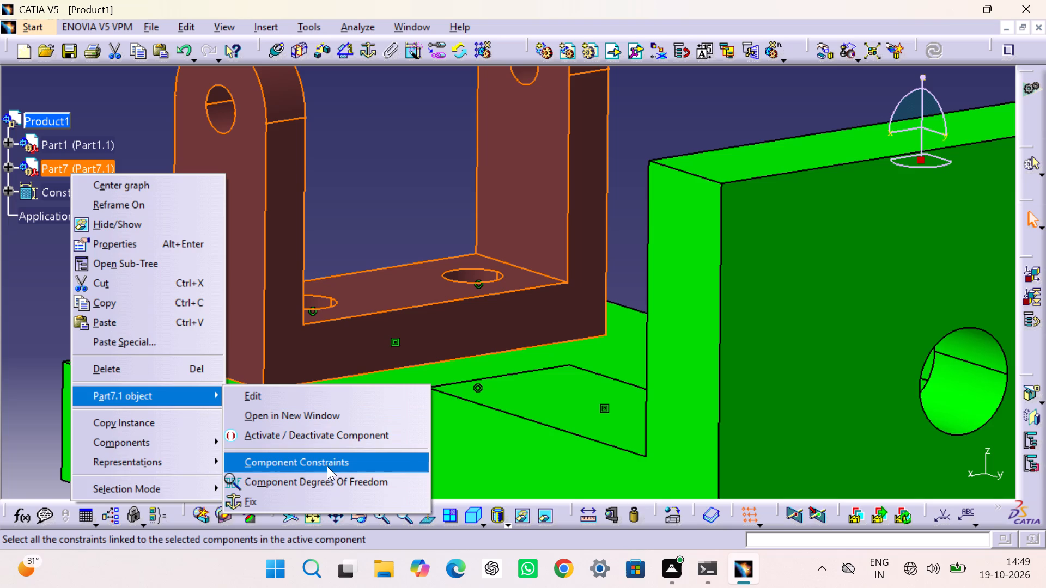
pyautogui.click(330, 477)
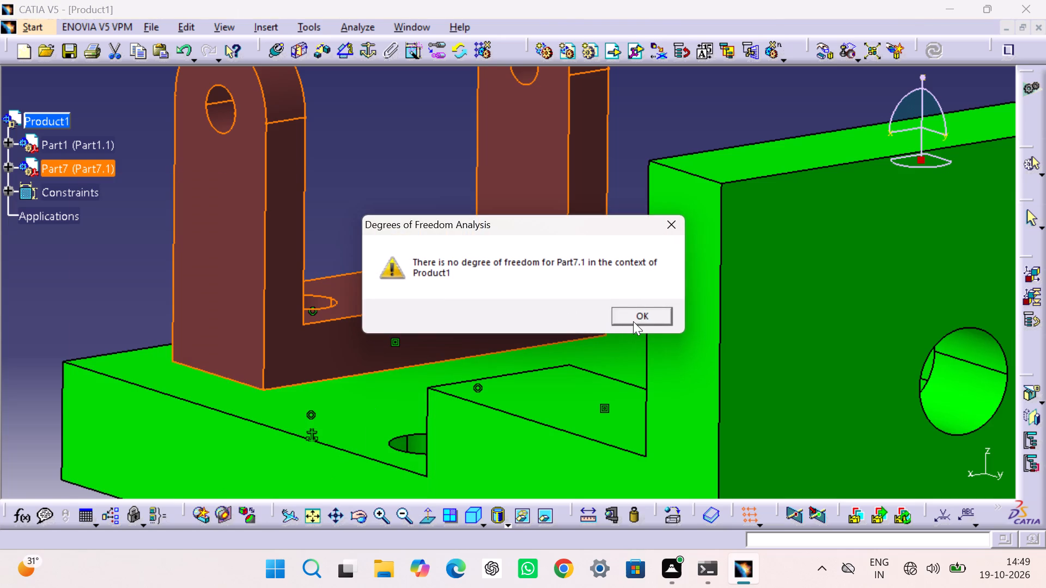
pyautogui.click(634, 321)
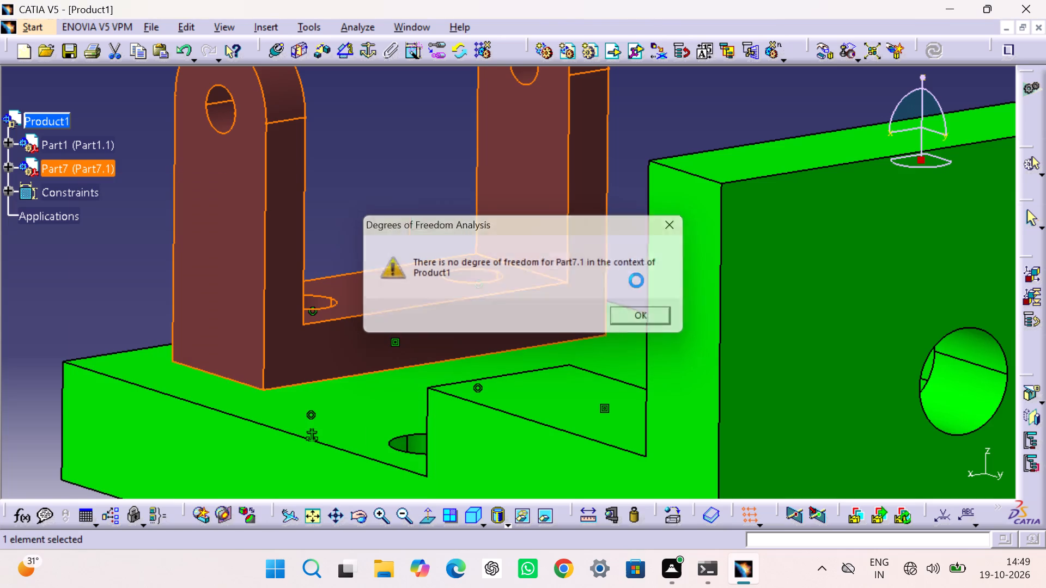
pyautogui.click(646, 151)
pyautogui.click(318, 518)
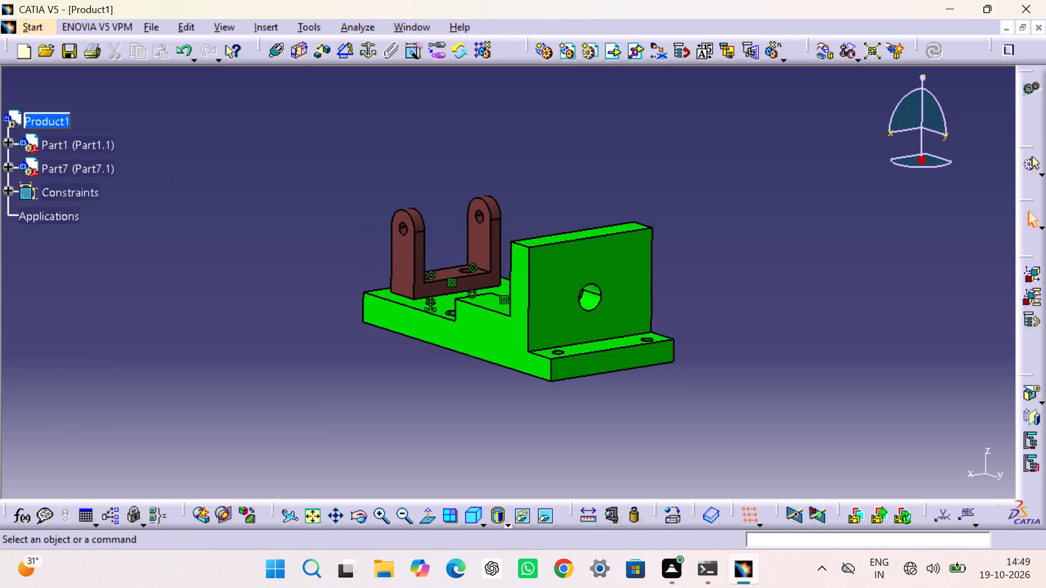
pyautogui.click(714, 285)
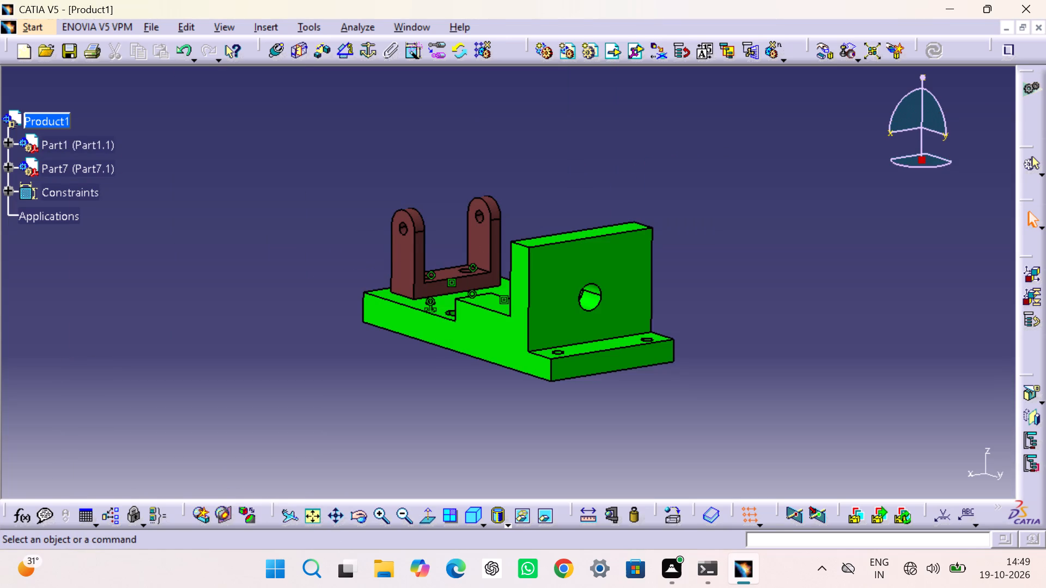
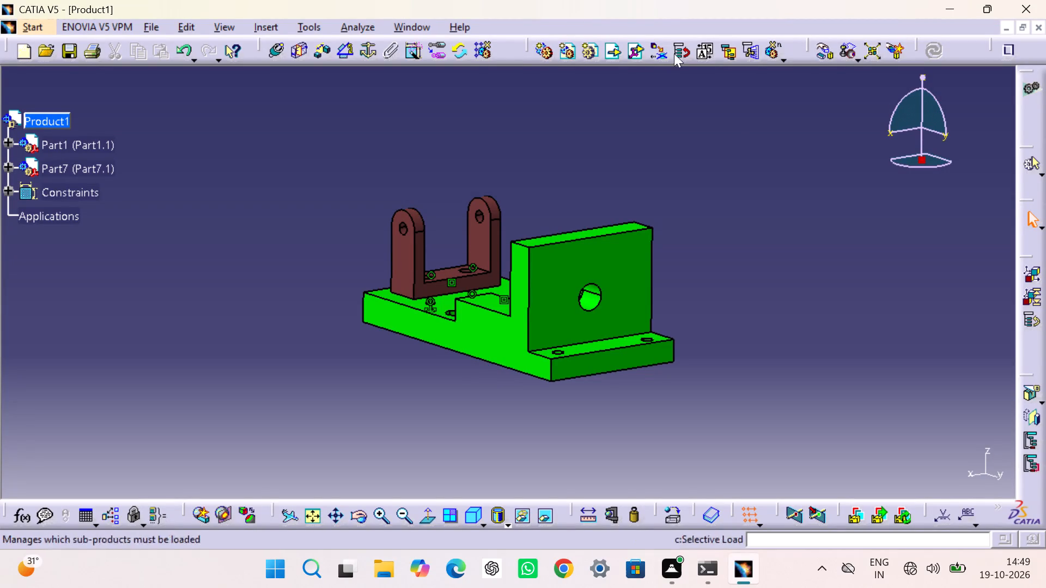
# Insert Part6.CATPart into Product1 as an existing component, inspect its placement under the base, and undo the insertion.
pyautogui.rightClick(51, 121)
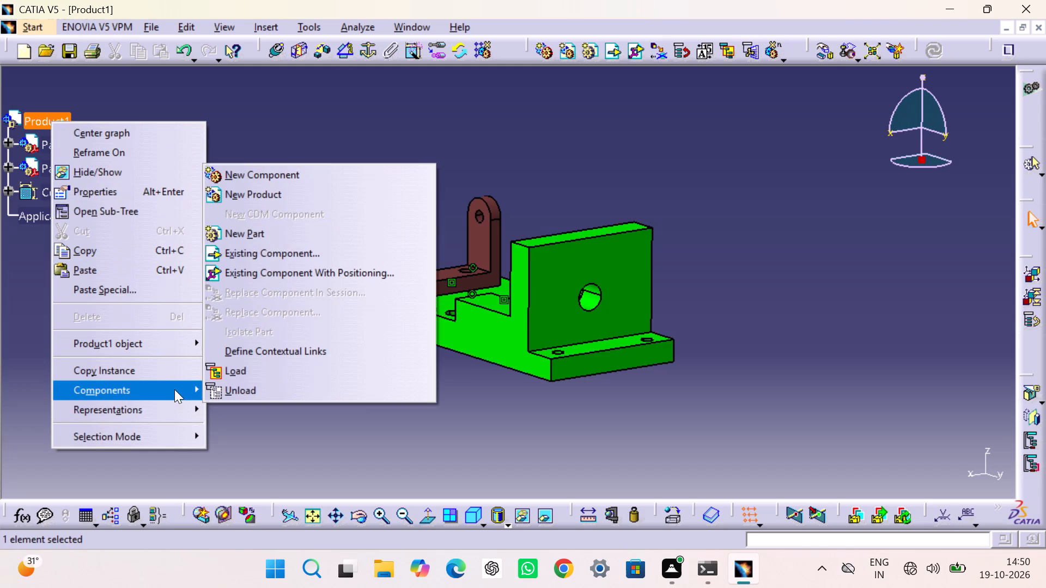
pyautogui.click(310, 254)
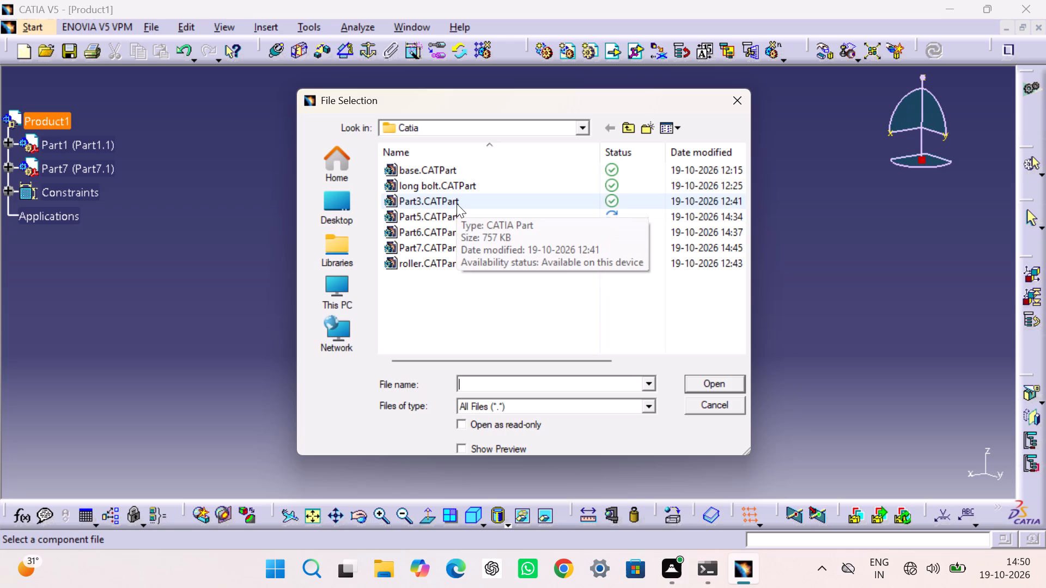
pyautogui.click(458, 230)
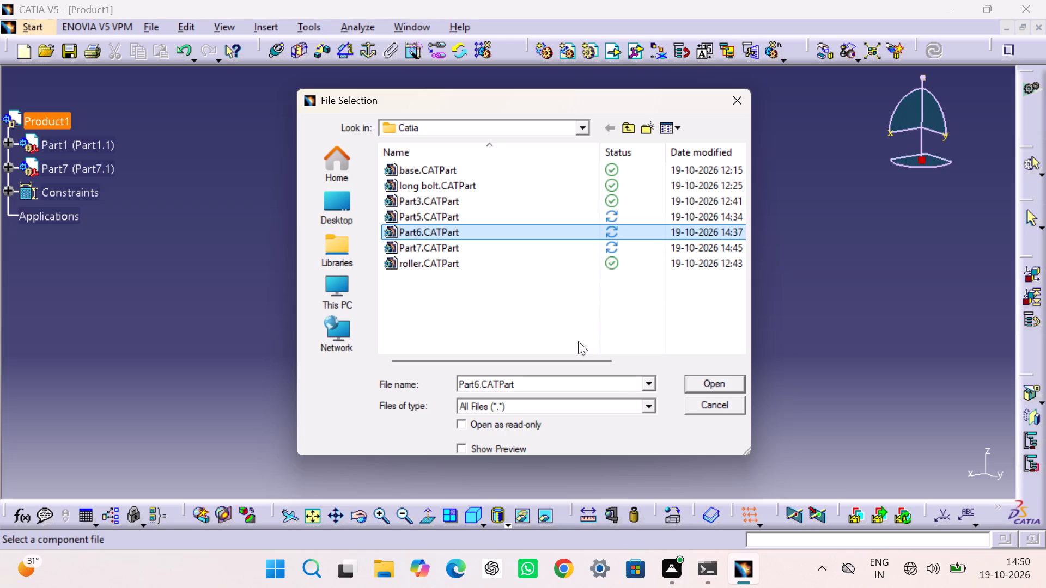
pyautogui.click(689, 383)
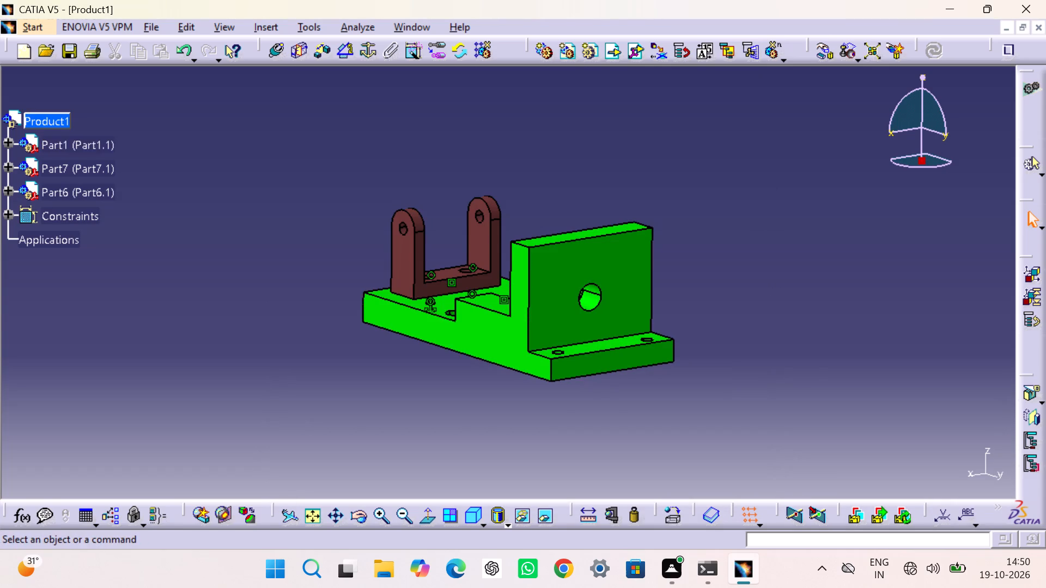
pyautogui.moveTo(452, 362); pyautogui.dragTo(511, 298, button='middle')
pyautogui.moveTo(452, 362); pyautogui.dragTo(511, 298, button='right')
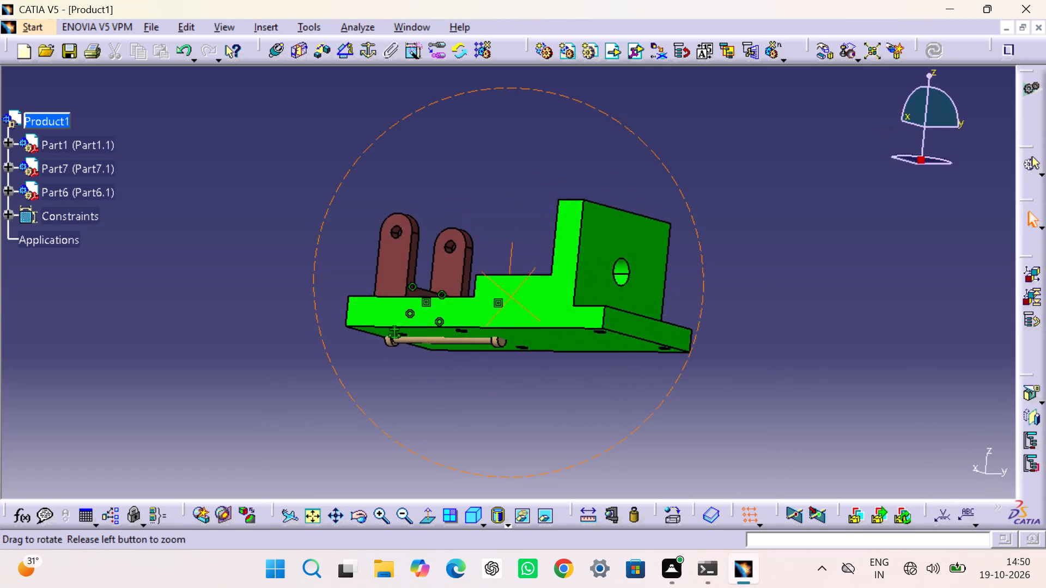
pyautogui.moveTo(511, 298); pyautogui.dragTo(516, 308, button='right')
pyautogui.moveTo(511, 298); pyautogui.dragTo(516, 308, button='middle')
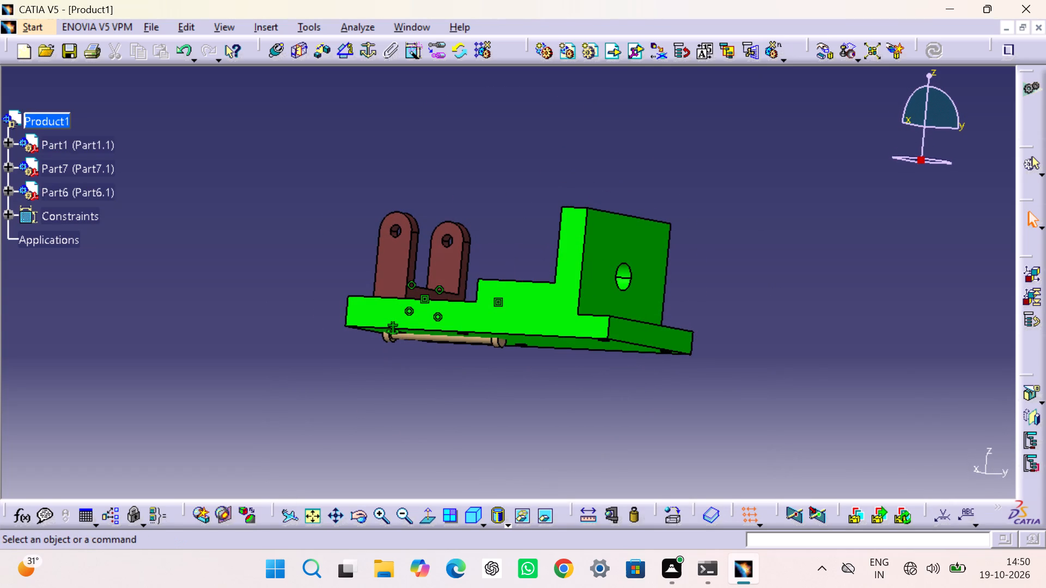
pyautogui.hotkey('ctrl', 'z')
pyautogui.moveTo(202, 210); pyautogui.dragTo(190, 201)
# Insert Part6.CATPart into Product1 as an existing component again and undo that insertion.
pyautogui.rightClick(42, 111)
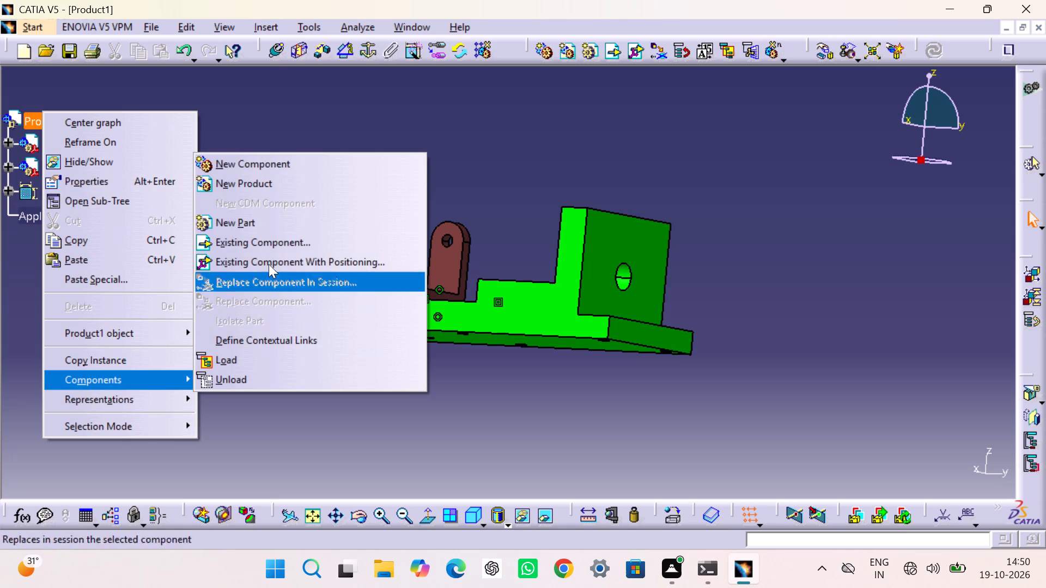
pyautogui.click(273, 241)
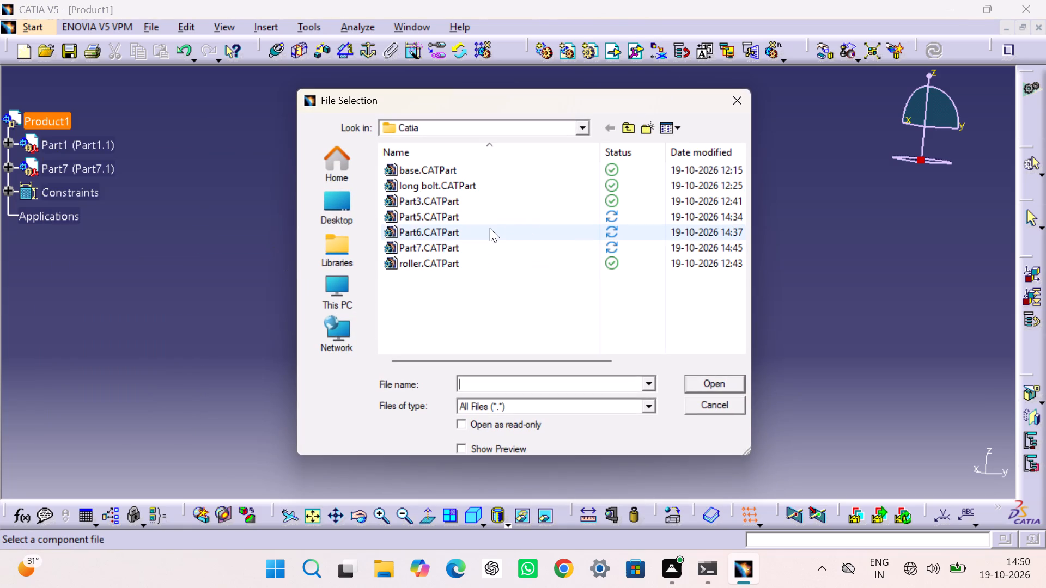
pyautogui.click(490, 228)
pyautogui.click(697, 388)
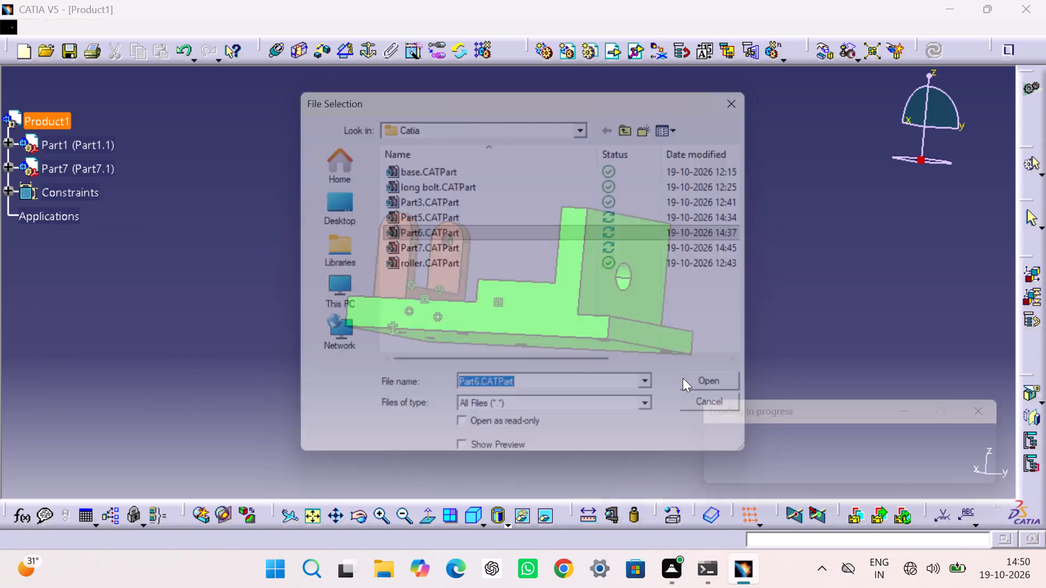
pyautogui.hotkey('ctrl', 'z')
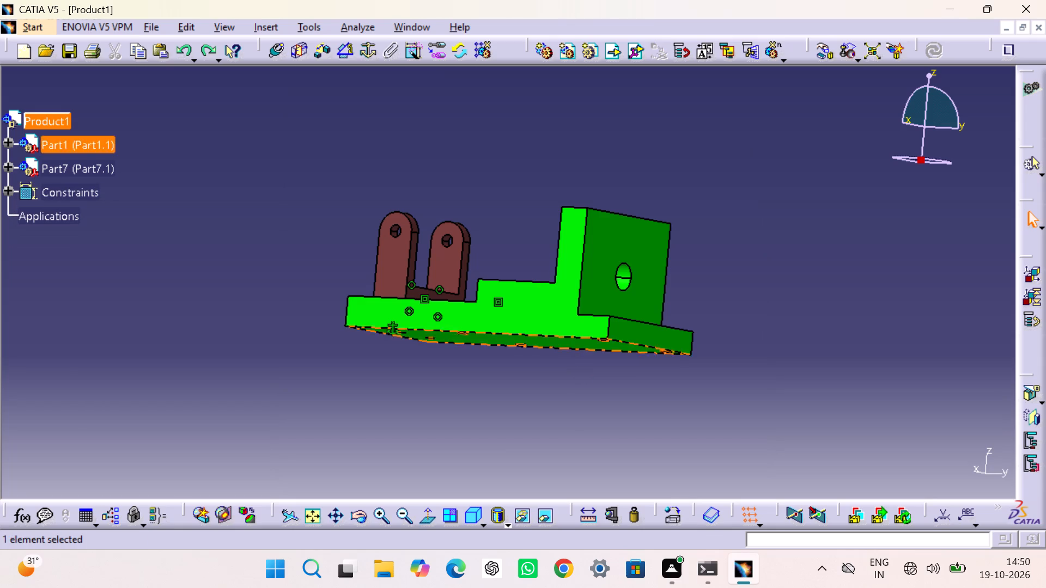
# Insert Part5.CATPart into Product1 as an existing component.
pyautogui.rightClick(40, 126)
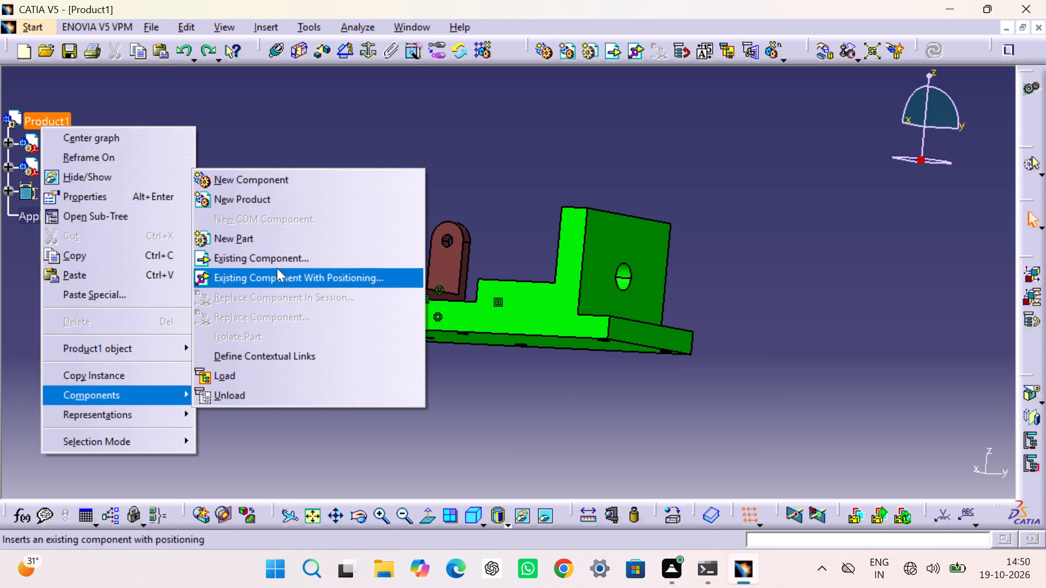
pyautogui.click(280, 264)
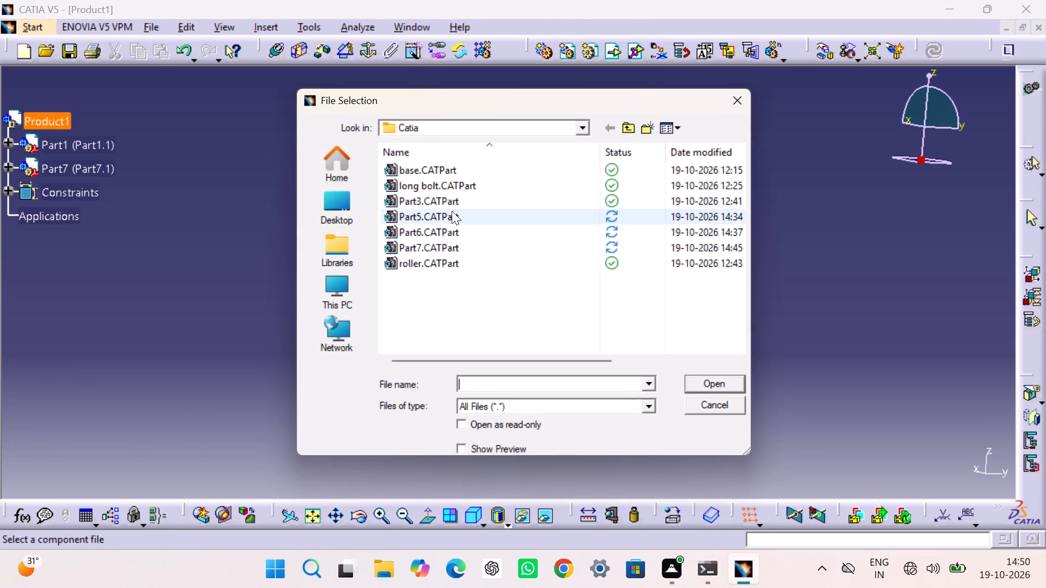
pyautogui.click(453, 216)
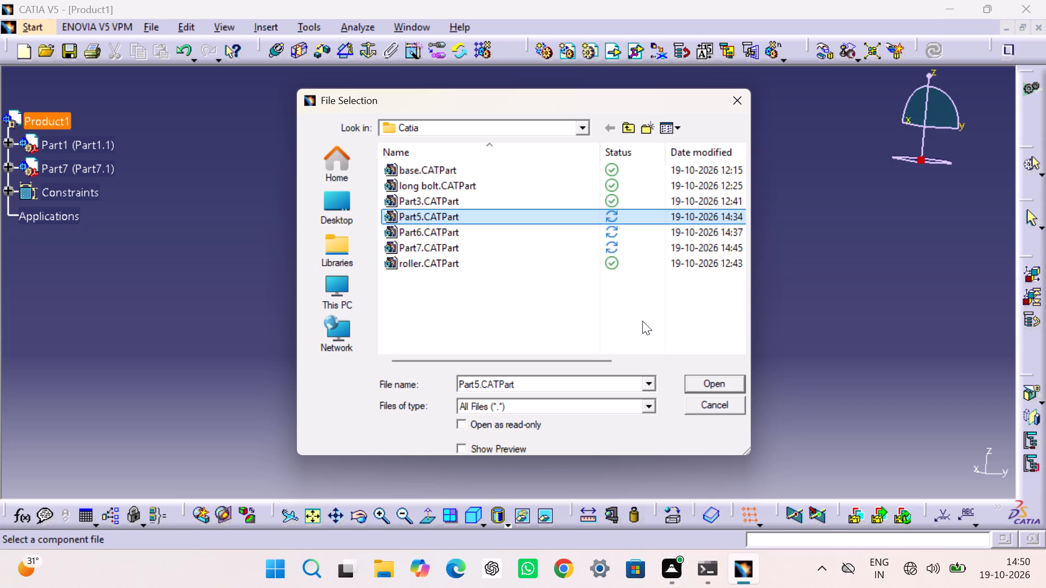
pyautogui.click(694, 379)
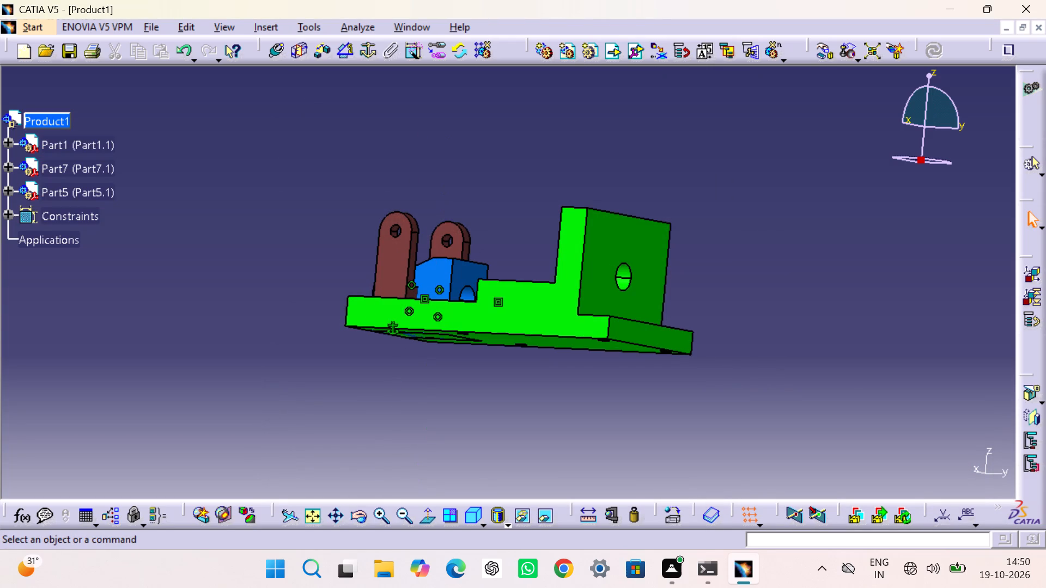
# Move the blue Part5 block up along Z and along Y, clear of the brown bracket and above the green base.
pyautogui.moveTo(283, 318); pyautogui.dragTo(287, 325, button='middle')
pyautogui.moveTo(283, 318); pyautogui.dragTo(287, 325, button='right')
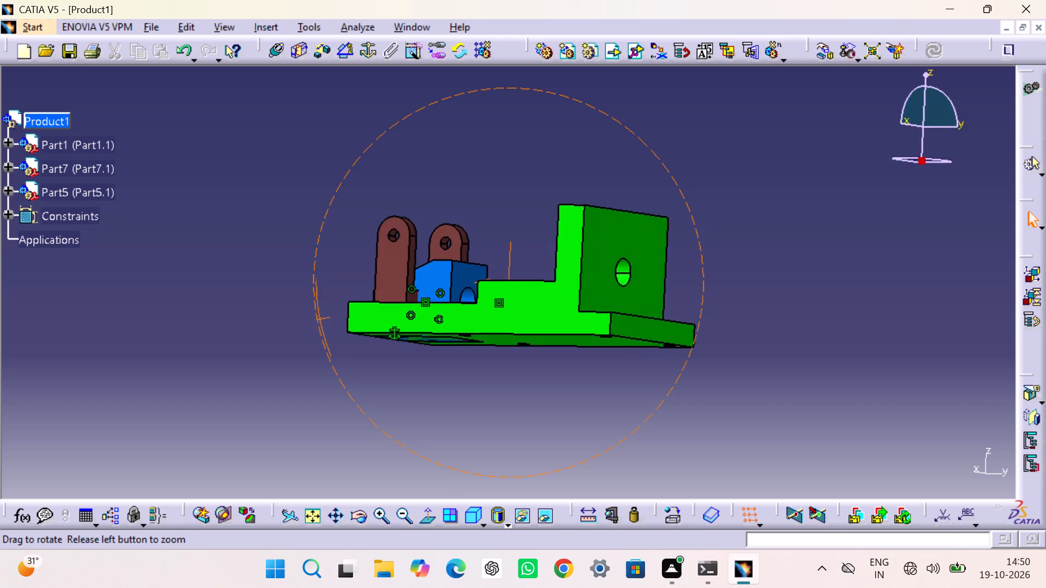
pyautogui.moveTo(287, 325); pyautogui.dragTo(301, 319, button='right')
pyautogui.moveTo(287, 325); pyautogui.dragTo(301, 319, button='middle')
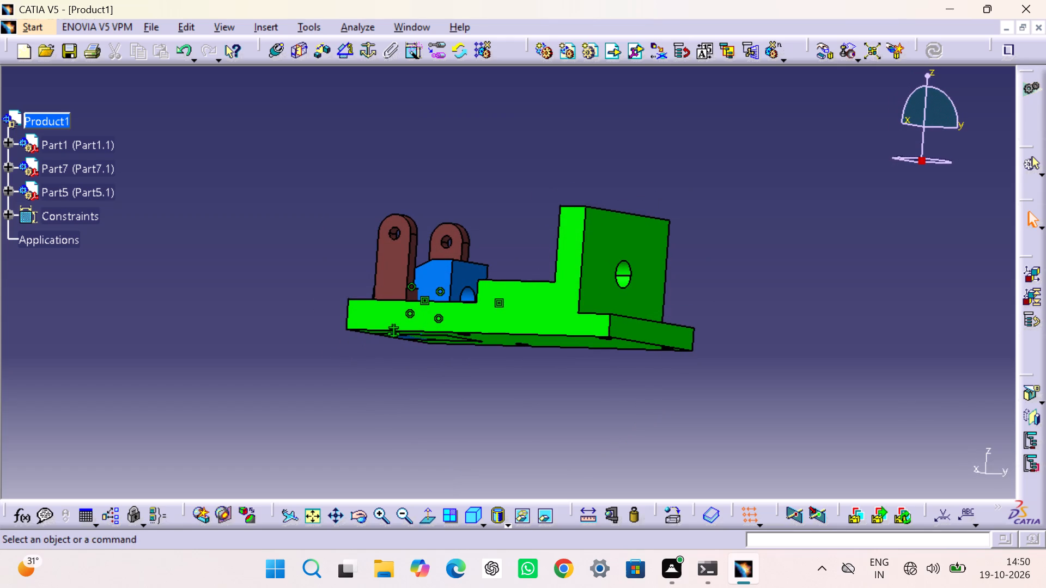
pyautogui.click(466, 512)
pyautogui.click(333, 348)
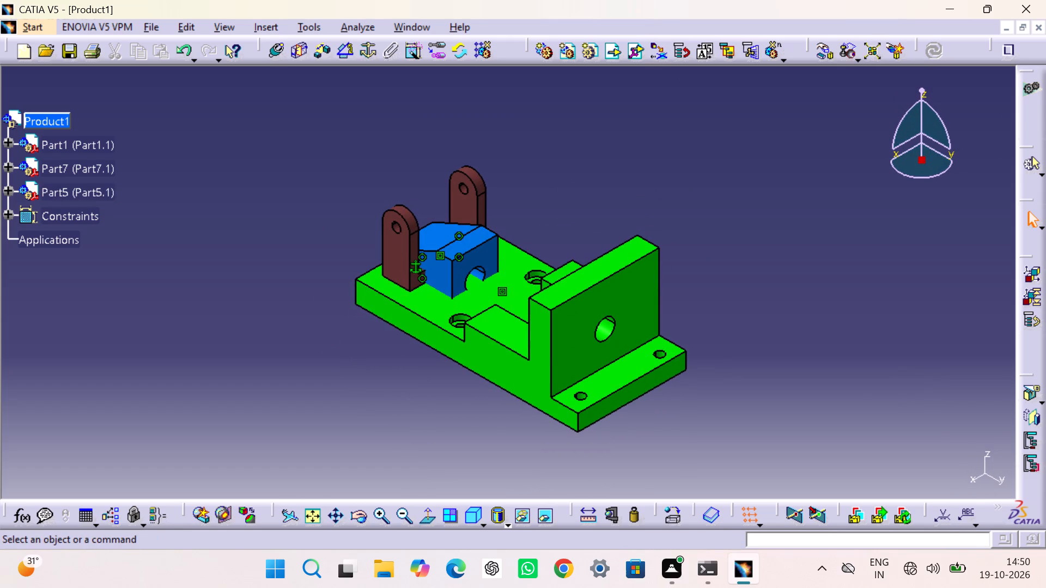
pyautogui.click(829, 52)
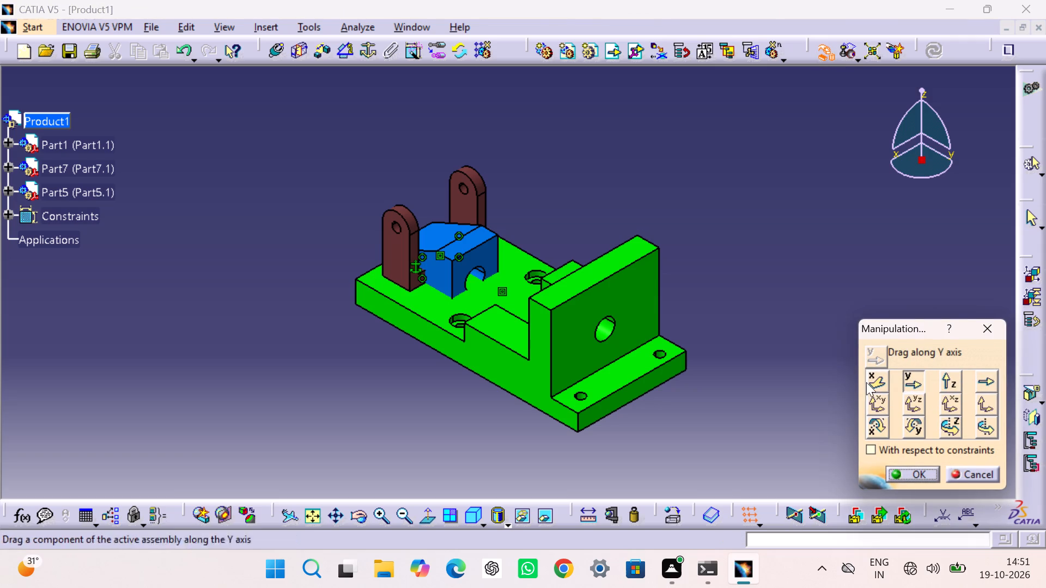
pyautogui.click(949, 380)
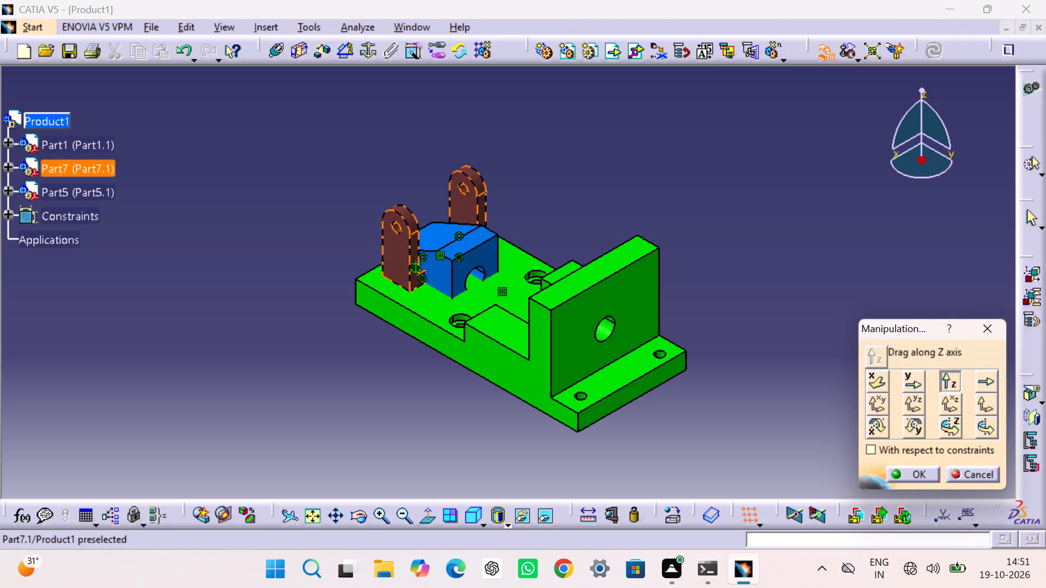
pyautogui.moveTo(437, 275); pyautogui.dragTo(477, 177)
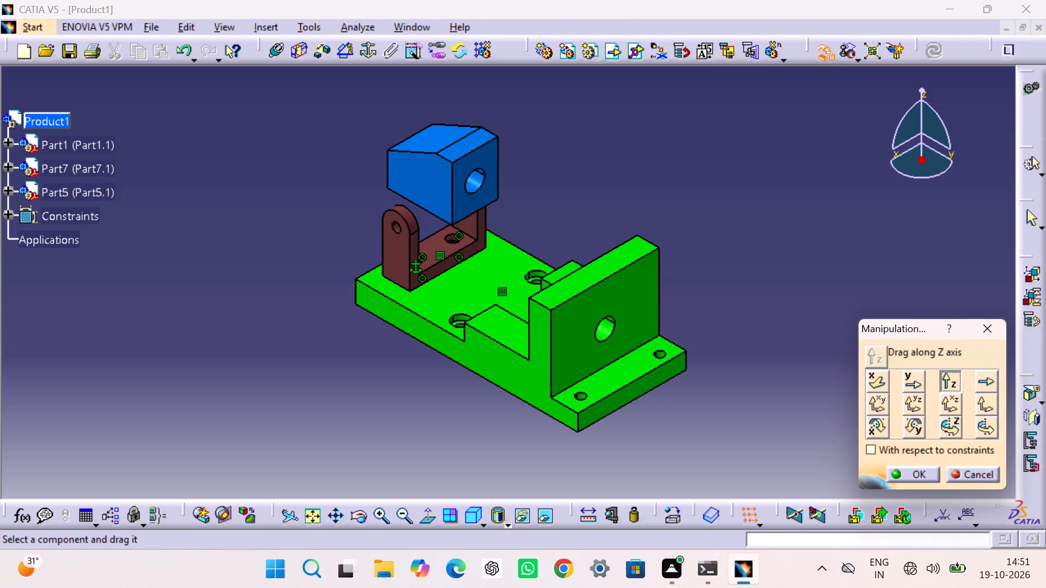
pyautogui.click(635, 168)
pyautogui.click(914, 381)
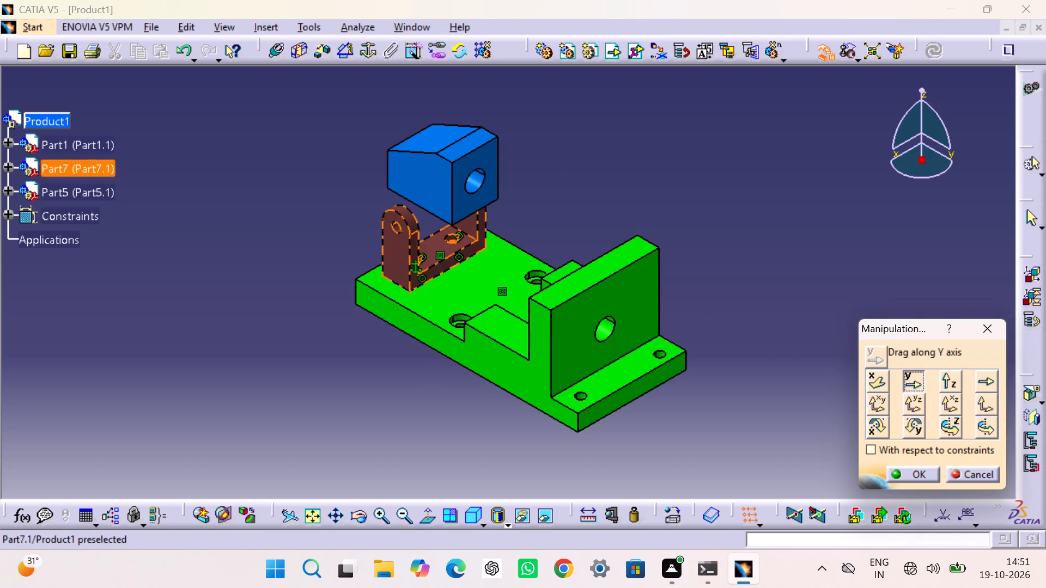
pyautogui.moveTo(425, 177); pyautogui.dragTo(475, 235)
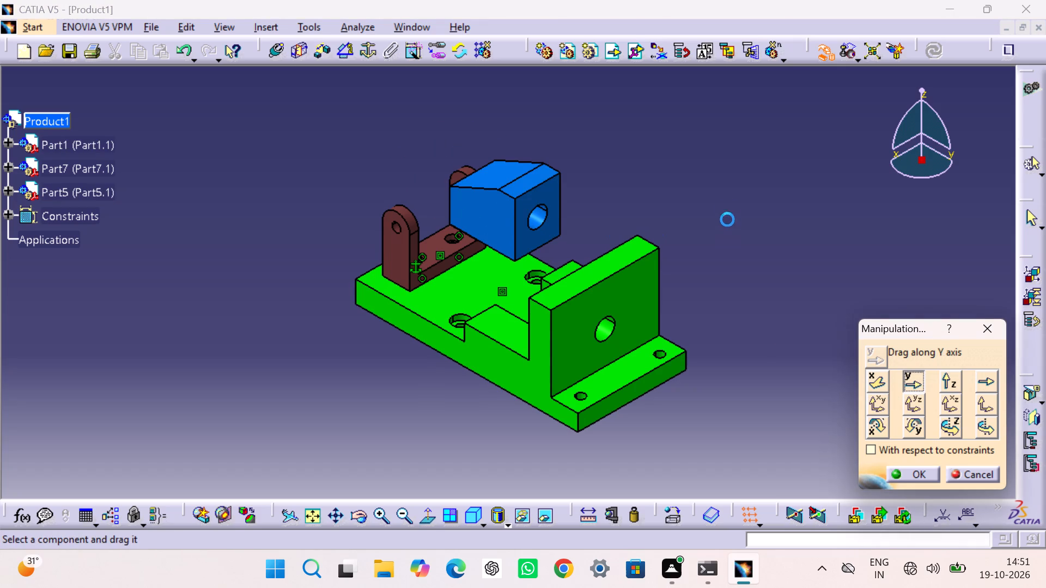
pyautogui.click(731, 207)
pyautogui.click(928, 475)
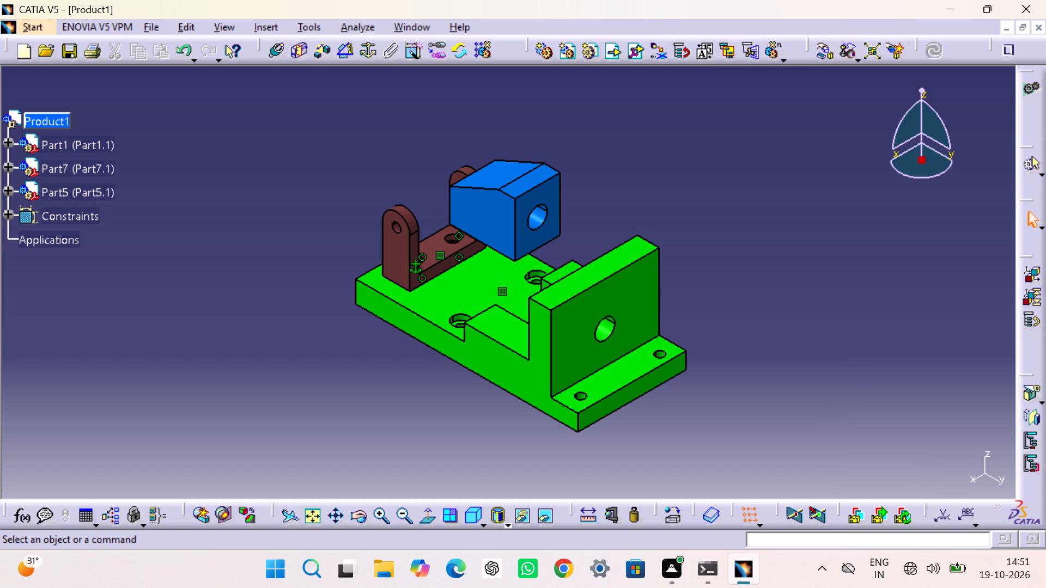
# Add a coincidence constraint between the blue block's hole and the hole in the base's upright plate, and update the assembly.
pyautogui.click(275, 46)
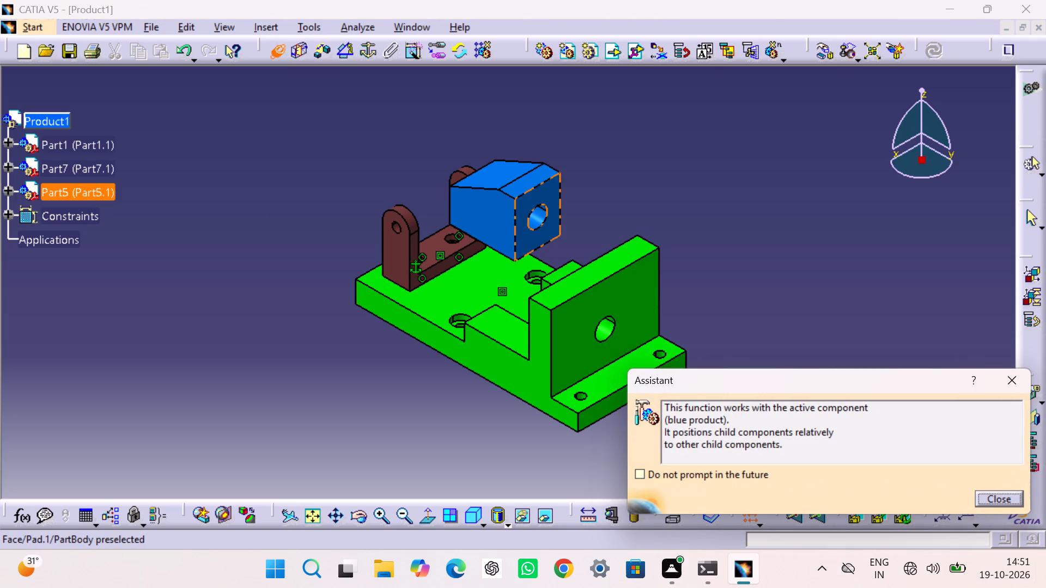
pyautogui.click(539, 219)
pyautogui.click(606, 331)
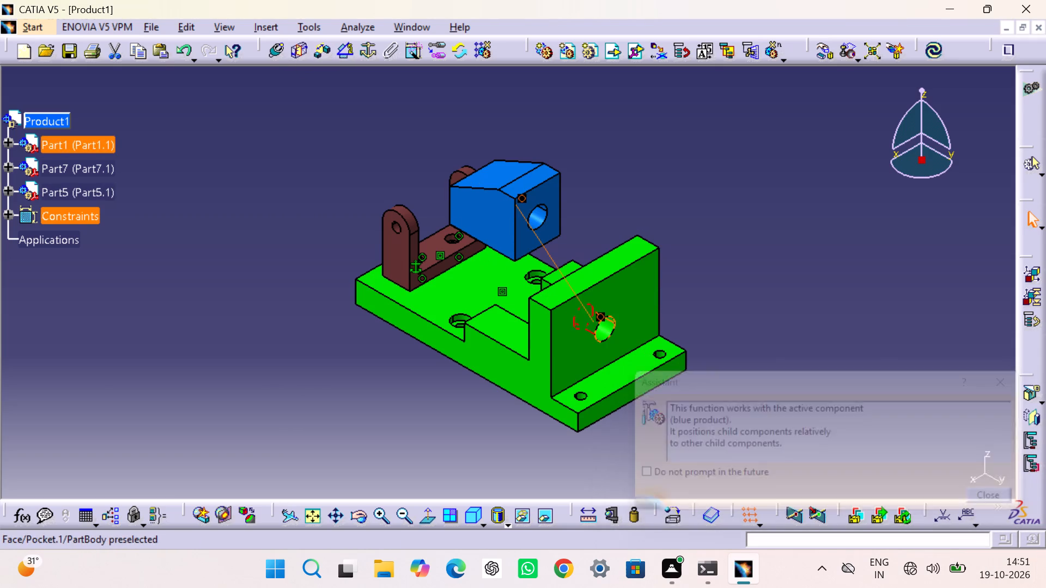
pyautogui.click(933, 51)
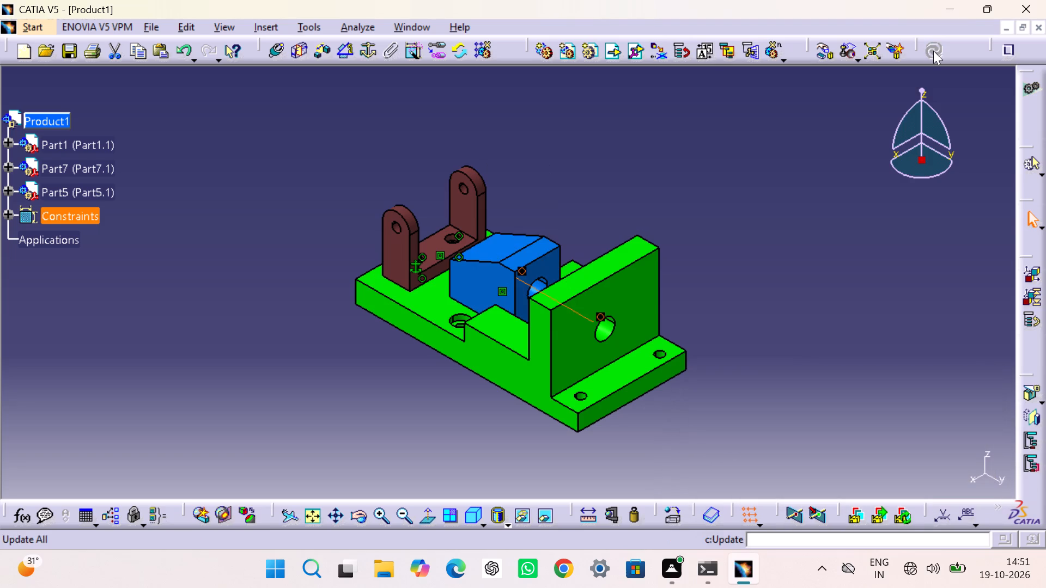
pyautogui.click(847, 210)
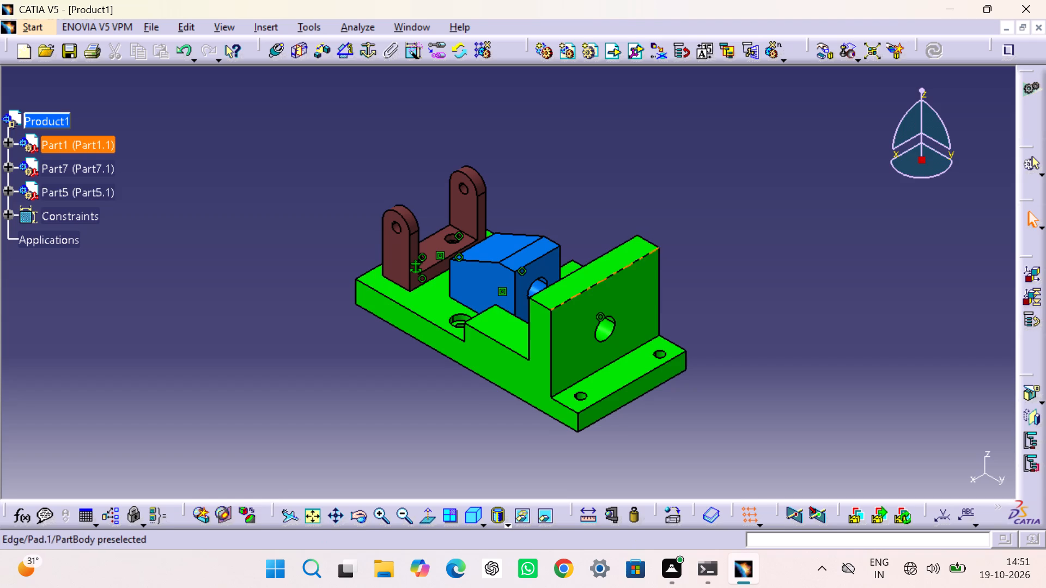
# Raise the blue Part5 block along the Z axis so it sits clear above the green base.
pyautogui.click(821, 54)
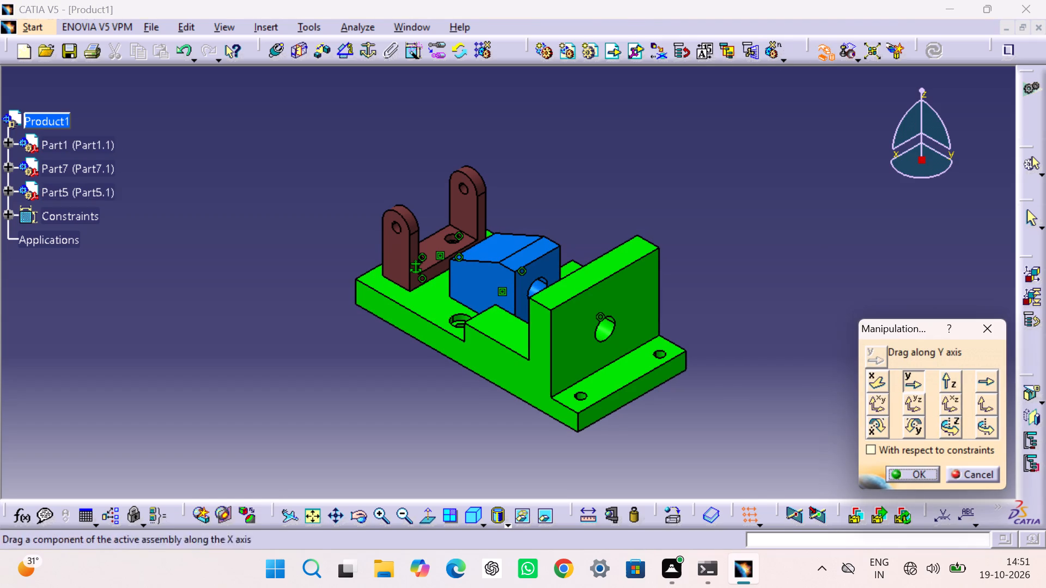
pyautogui.click(946, 379)
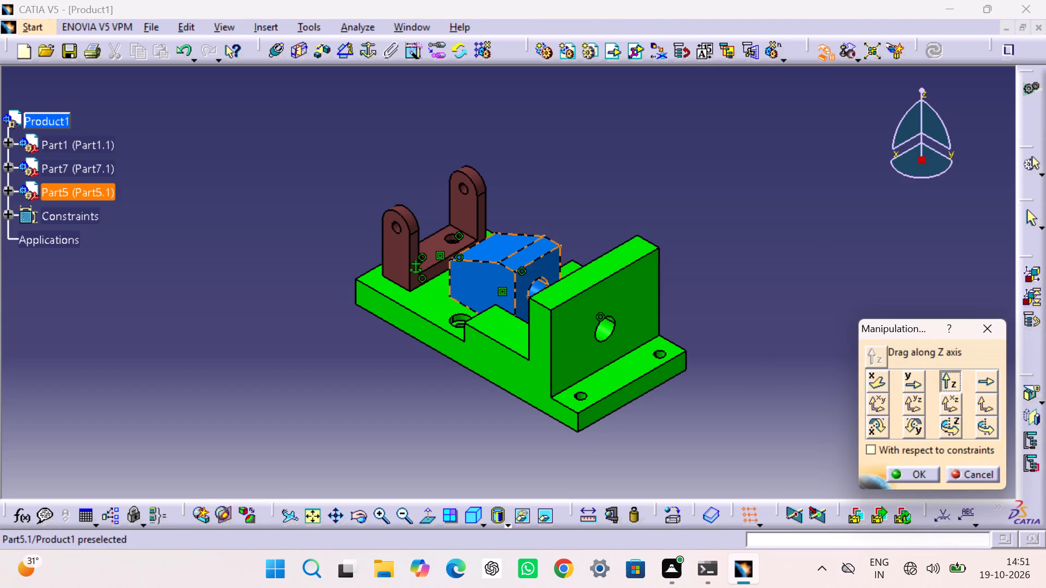
pyautogui.moveTo(489, 273); pyautogui.dragTo(498, 214)
pyautogui.click(914, 470)
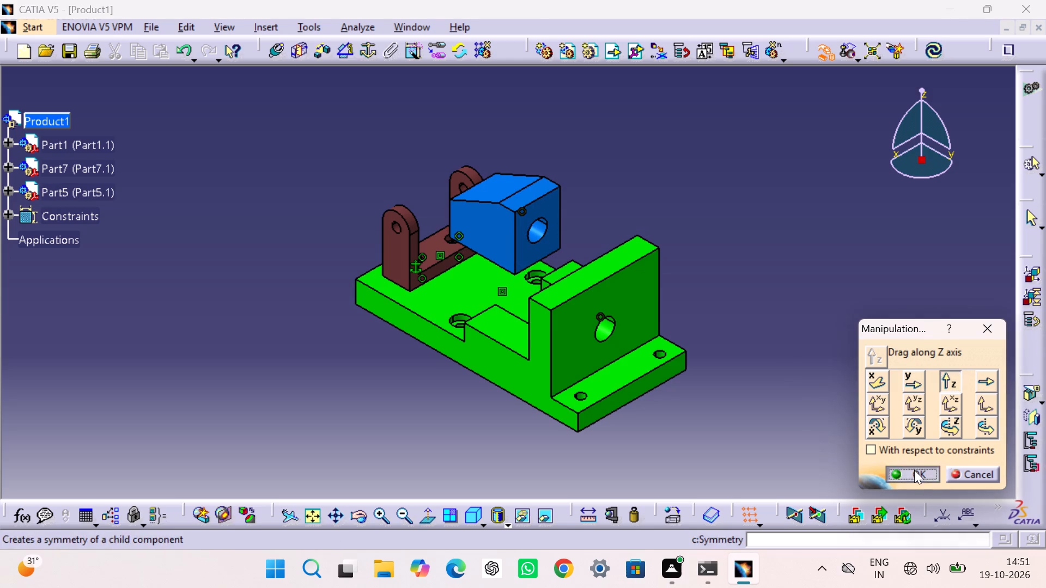
pyautogui.click(852, 298)
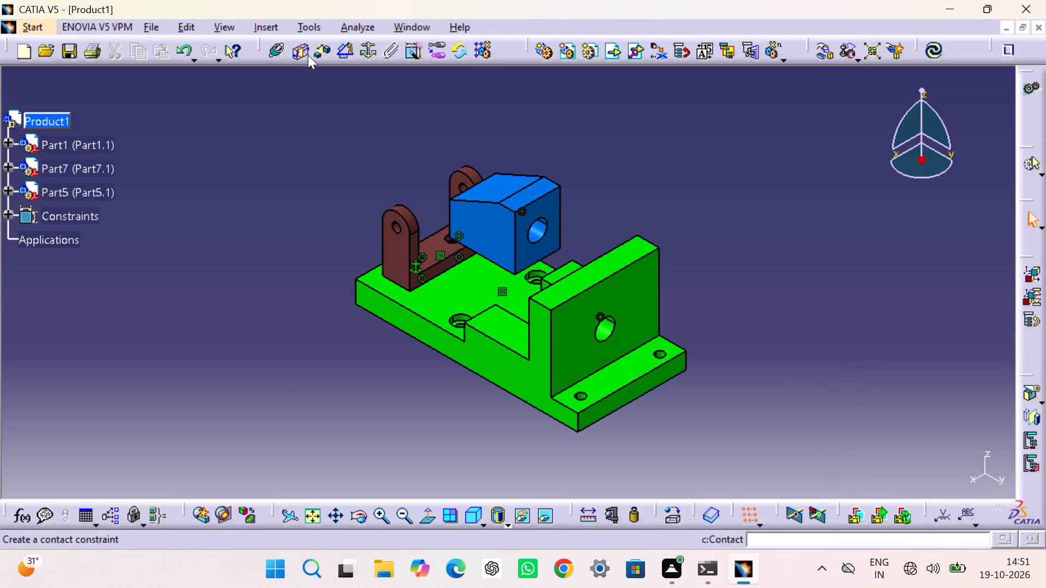
# Add a contact constraint between the green base's upper face and the blue block's bottom face, and update the assembly.
pyautogui.click(301, 50)
pyautogui.click(478, 291)
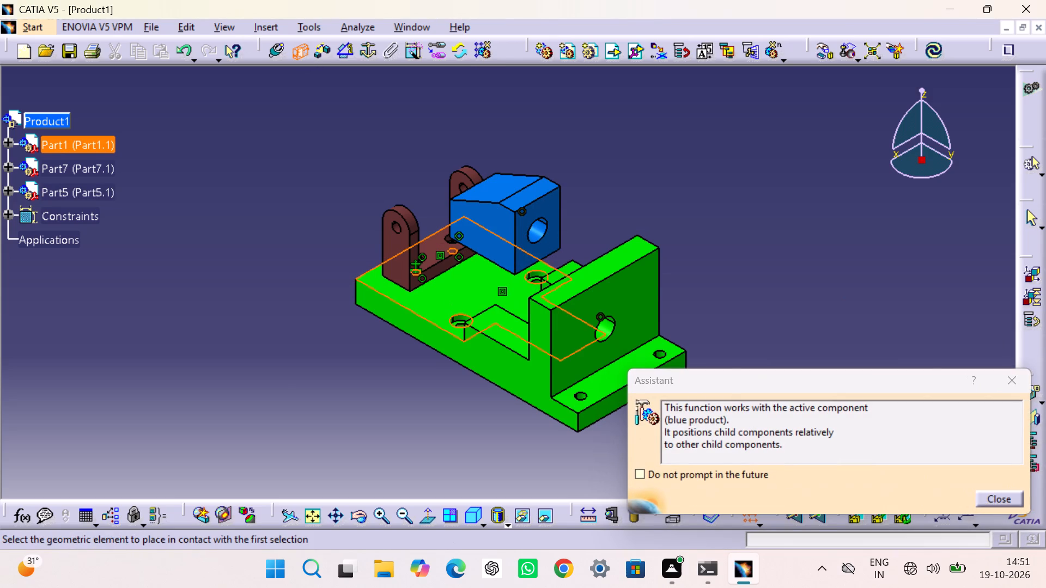
pyautogui.moveTo(478, 291); pyautogui.dragTo(499, 146, button='middle')
pyautogui.moveTo(478, 291); pyautogui.dragTo(499, 146, button='right')
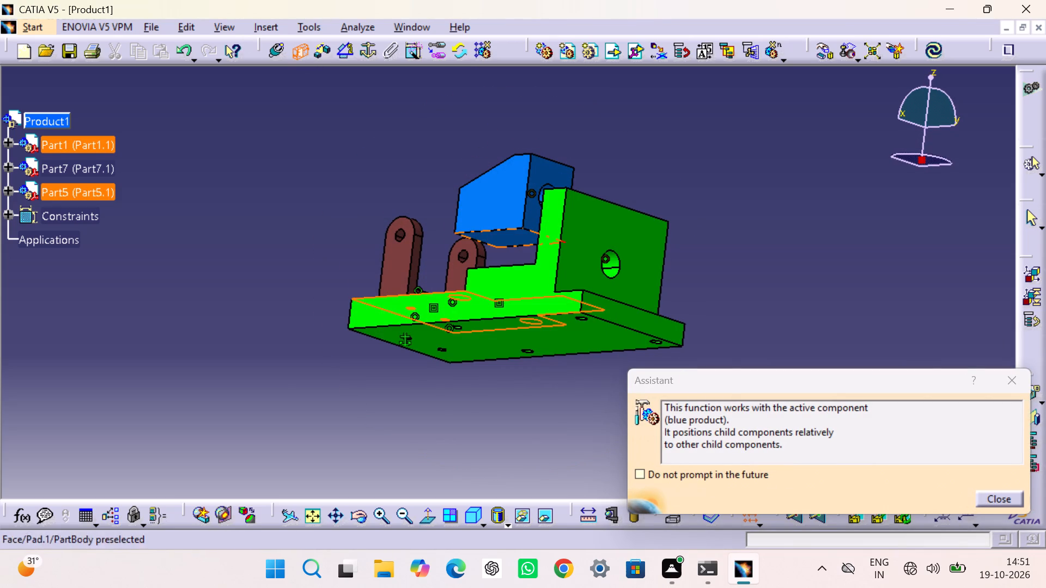
pyautogui.click(508, 239)
pyautogui.click(934, 46)
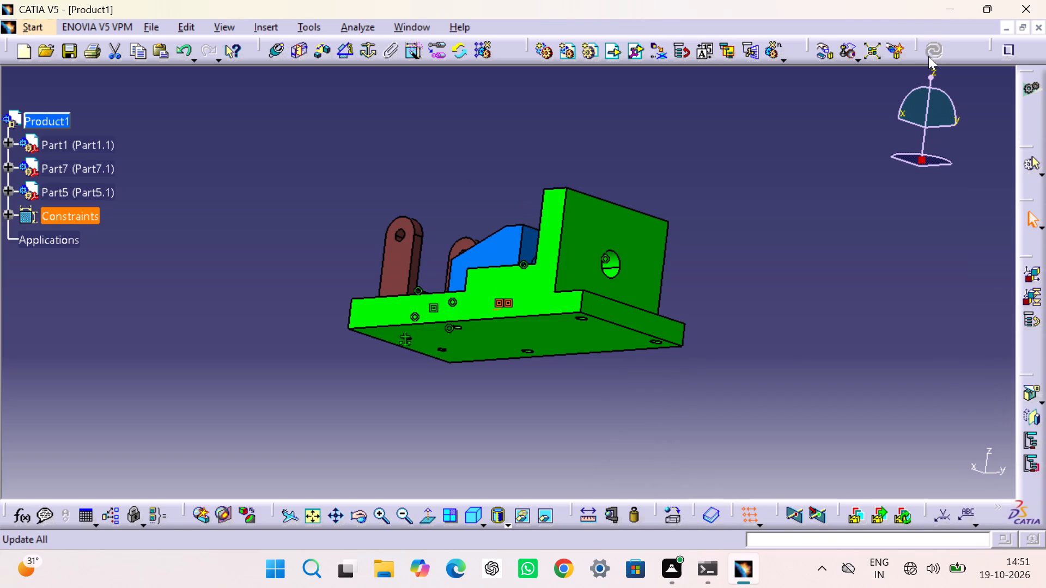
pyautogui.click(850, 249)
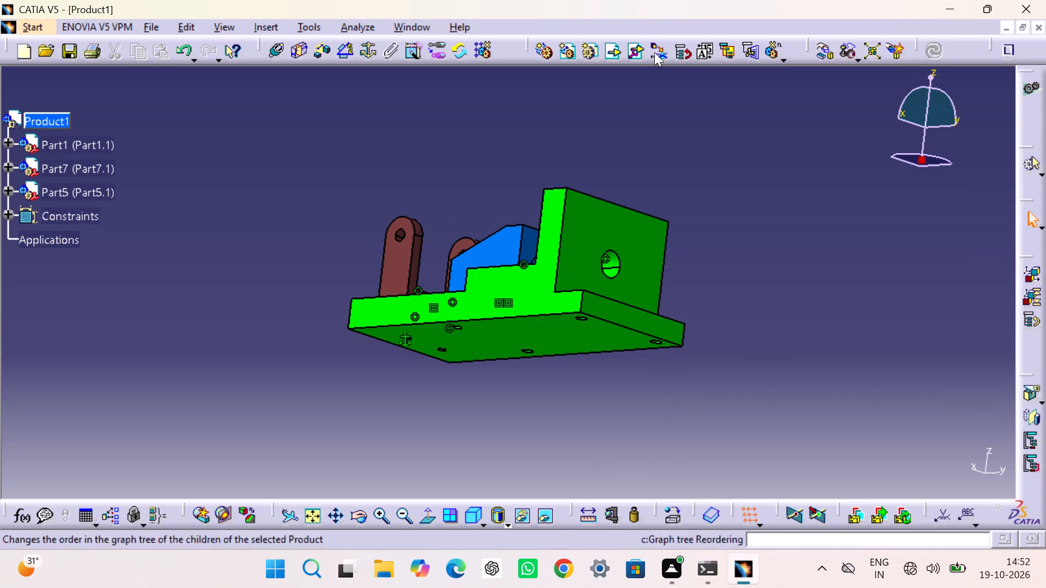
# Analyze the remaining degrees of freedom of the blue Part5 block.
pyautogui.click(466, 512)
pyautogui.click(857, 351)
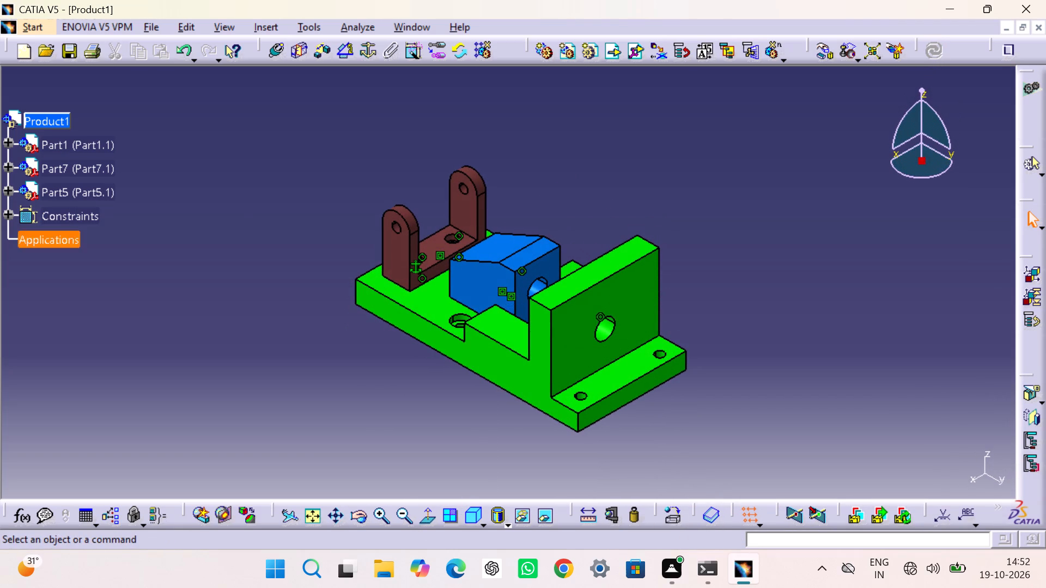
pyautogui.rightClick(84, 197)
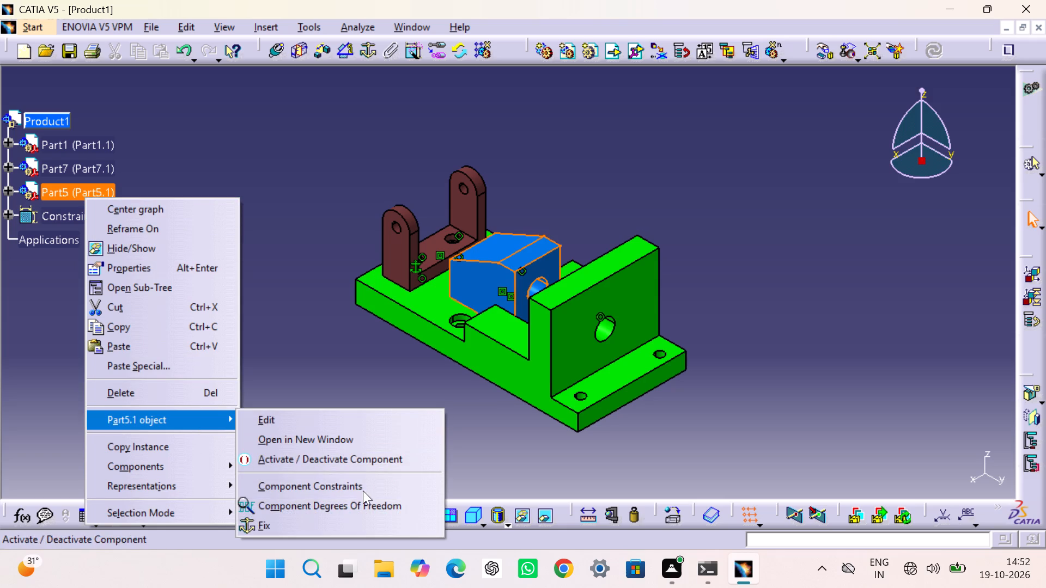
pyautogui.click(362, 500)
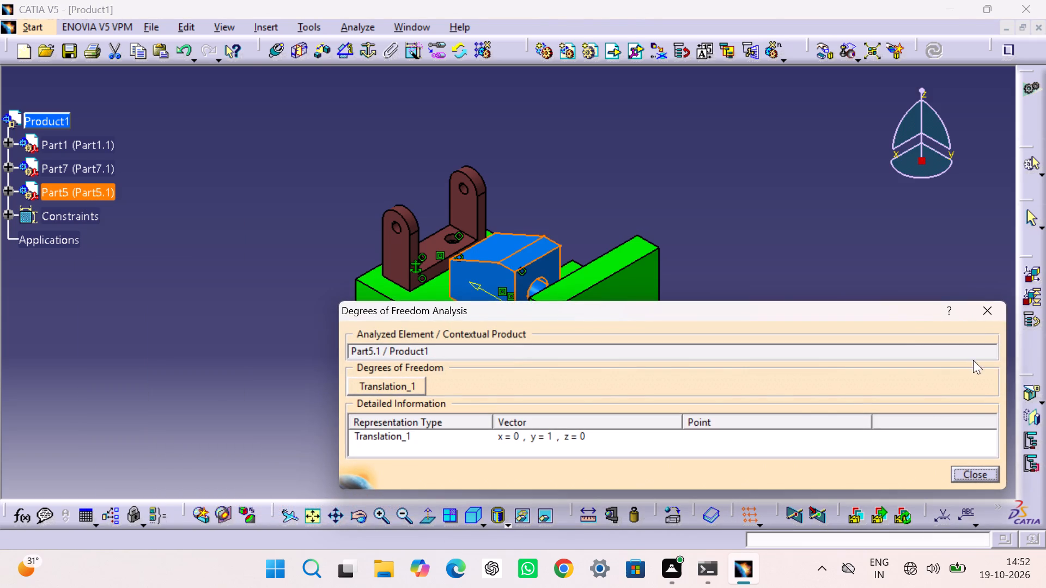
pyautogui.click(988, 313)
pyautogui.click(905, 284)
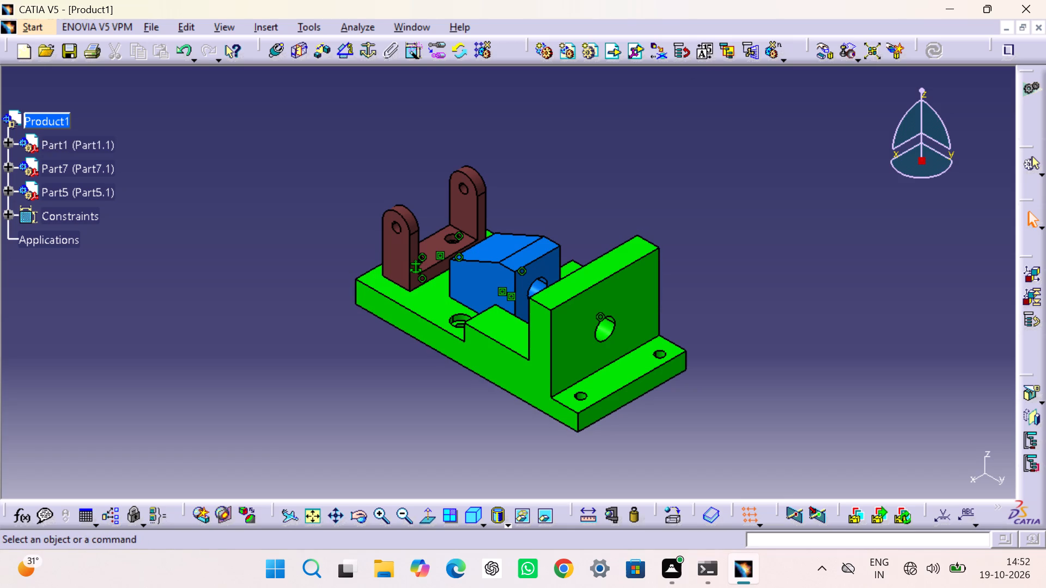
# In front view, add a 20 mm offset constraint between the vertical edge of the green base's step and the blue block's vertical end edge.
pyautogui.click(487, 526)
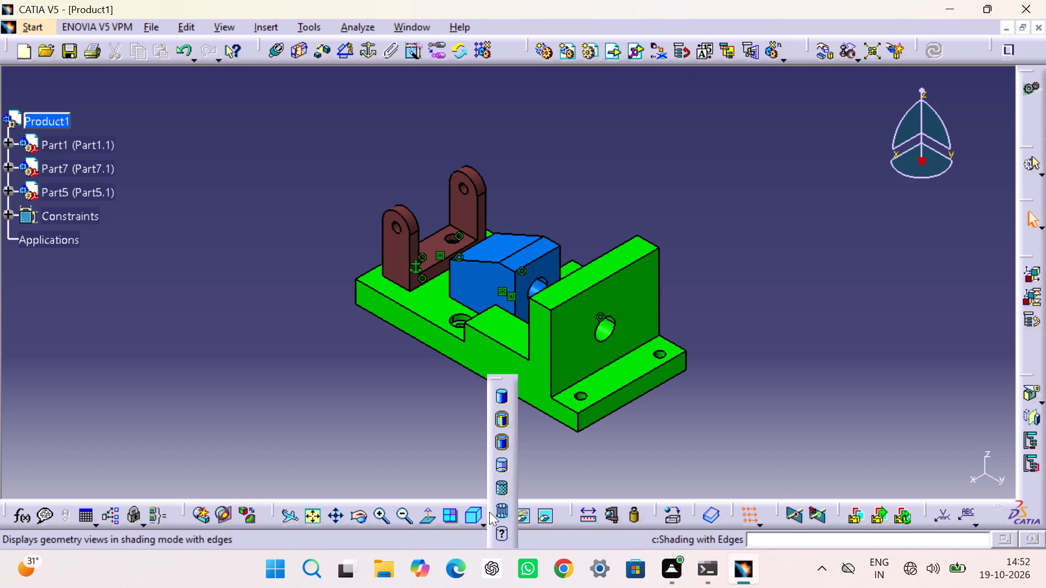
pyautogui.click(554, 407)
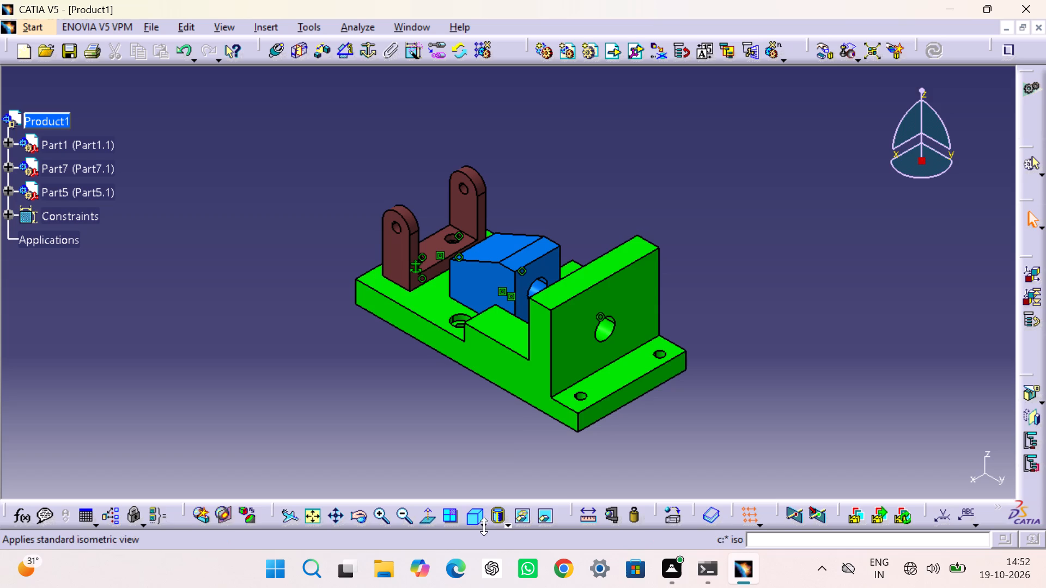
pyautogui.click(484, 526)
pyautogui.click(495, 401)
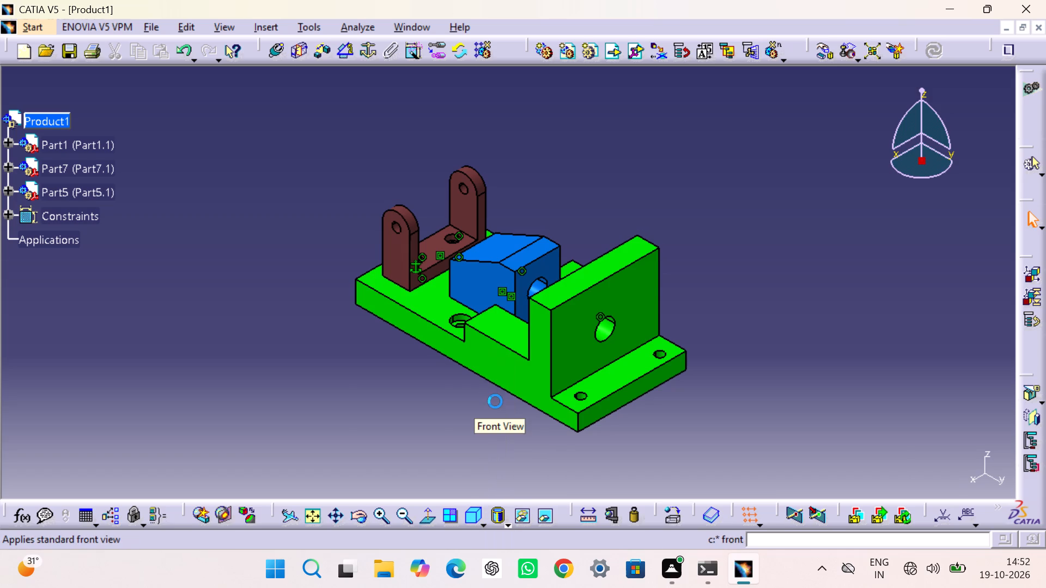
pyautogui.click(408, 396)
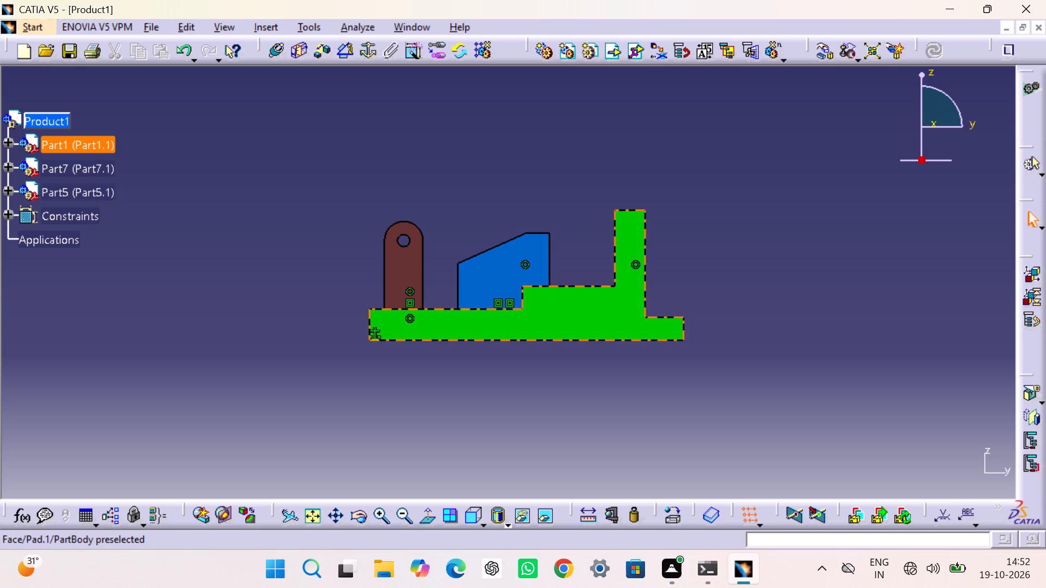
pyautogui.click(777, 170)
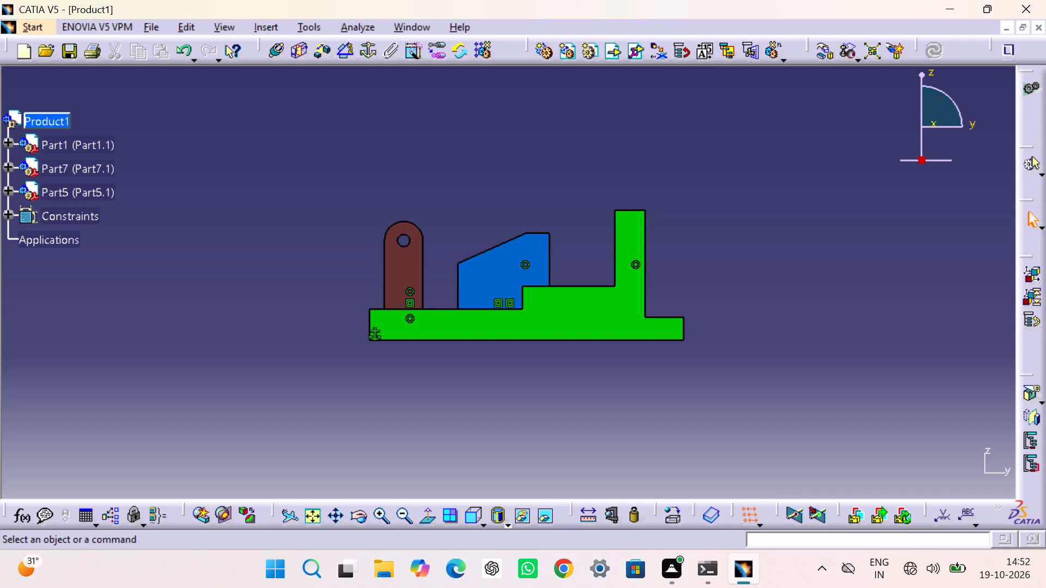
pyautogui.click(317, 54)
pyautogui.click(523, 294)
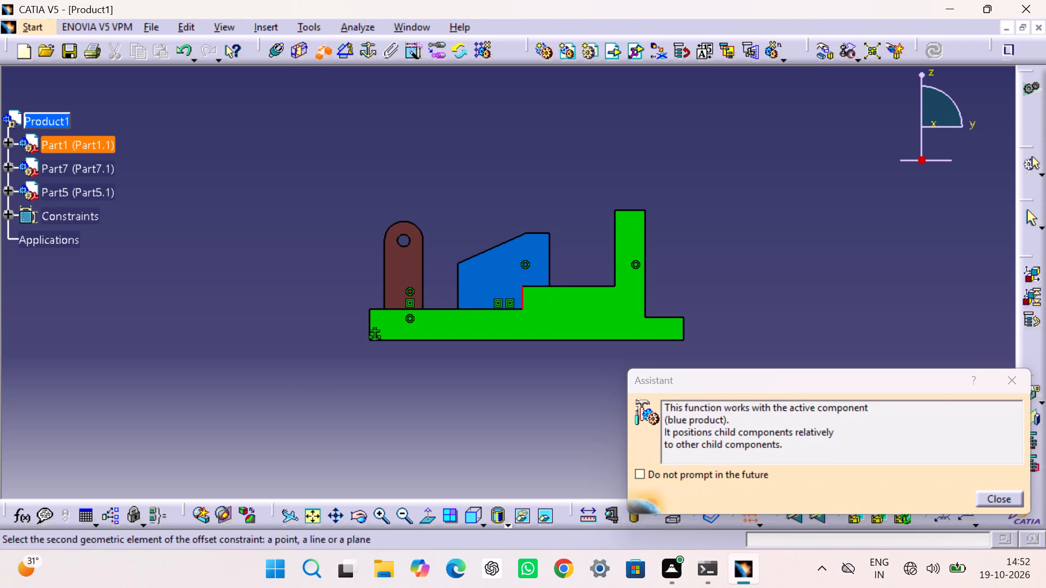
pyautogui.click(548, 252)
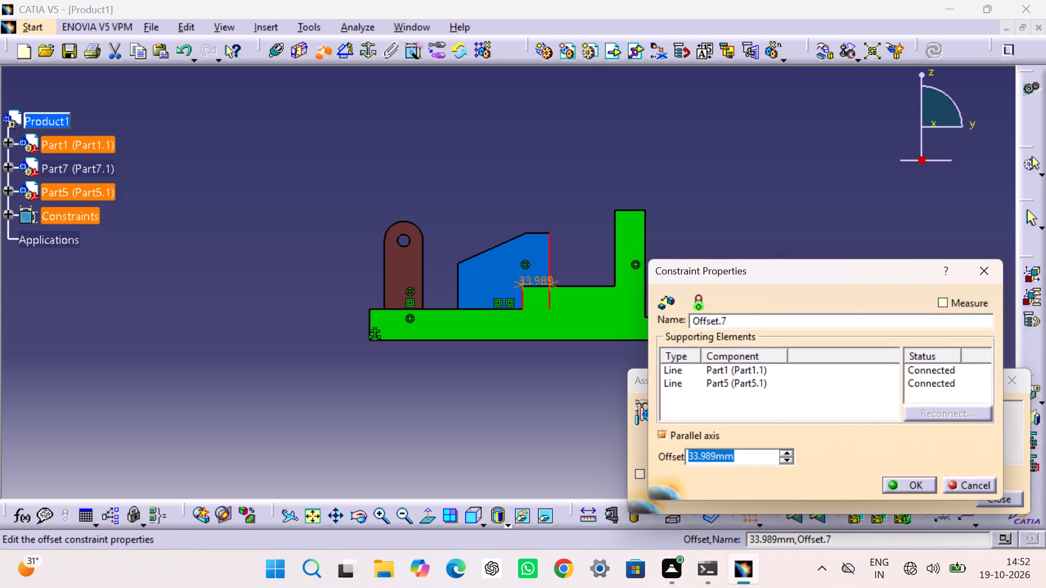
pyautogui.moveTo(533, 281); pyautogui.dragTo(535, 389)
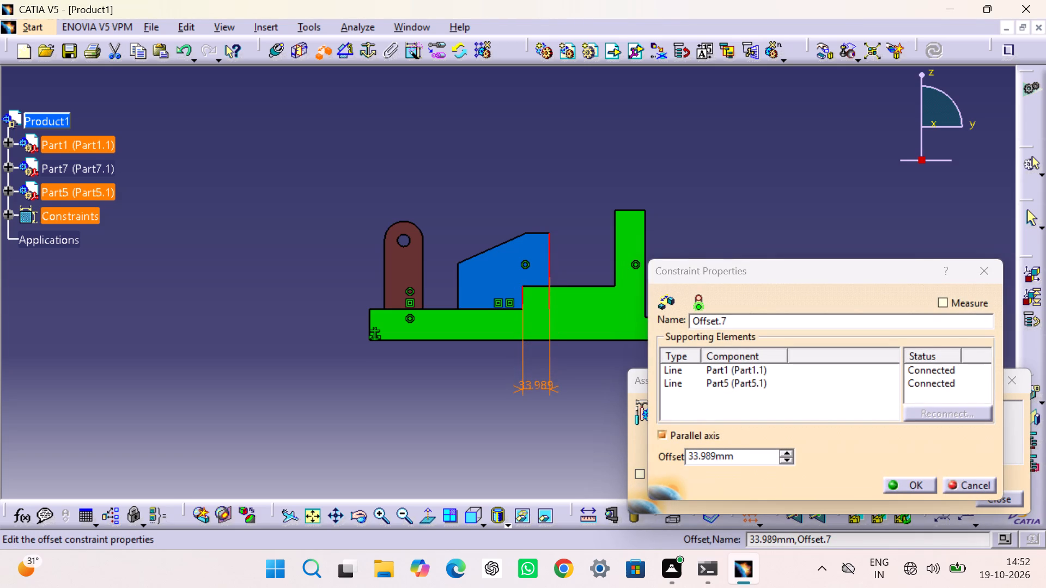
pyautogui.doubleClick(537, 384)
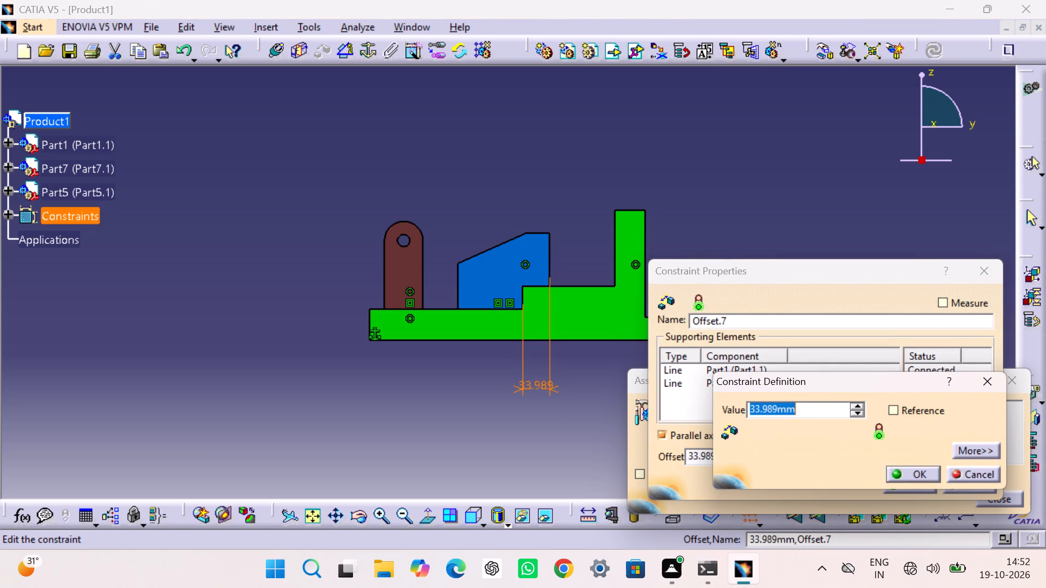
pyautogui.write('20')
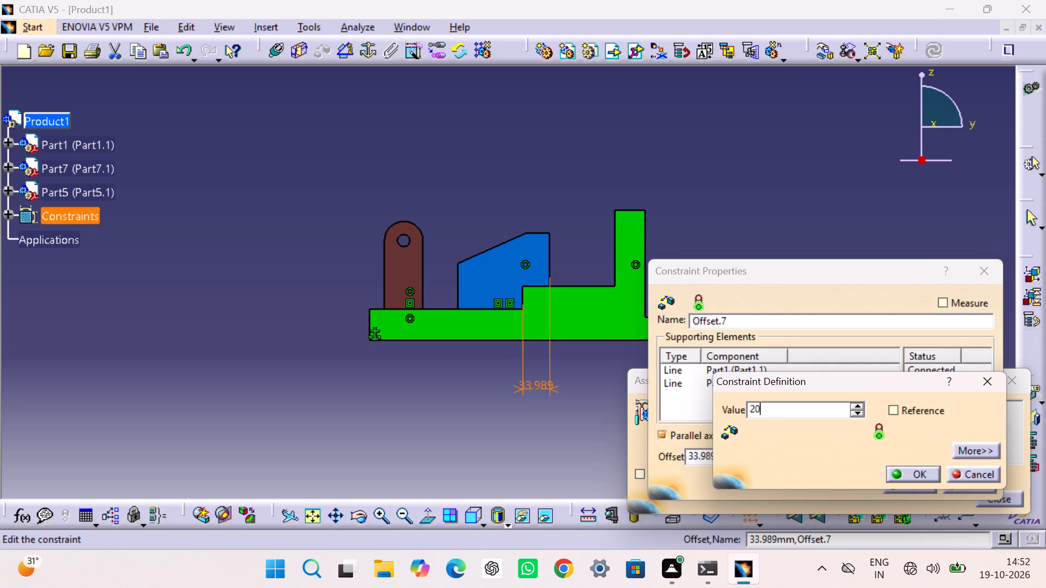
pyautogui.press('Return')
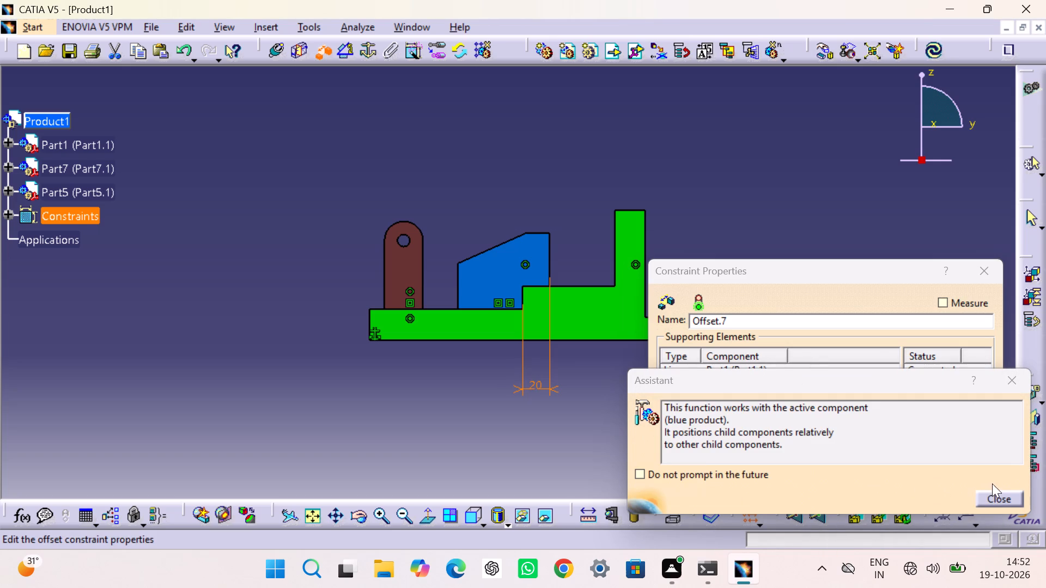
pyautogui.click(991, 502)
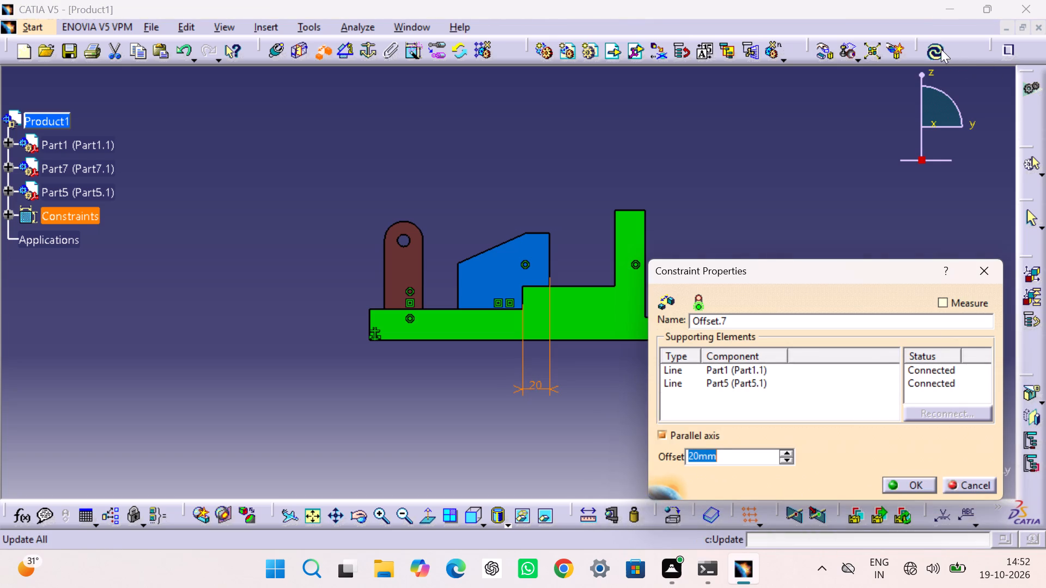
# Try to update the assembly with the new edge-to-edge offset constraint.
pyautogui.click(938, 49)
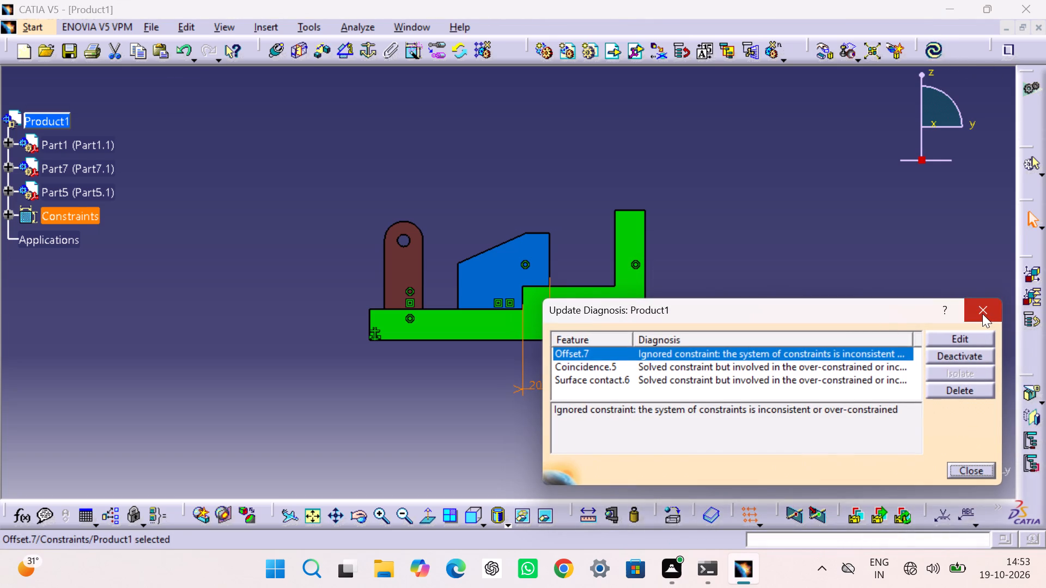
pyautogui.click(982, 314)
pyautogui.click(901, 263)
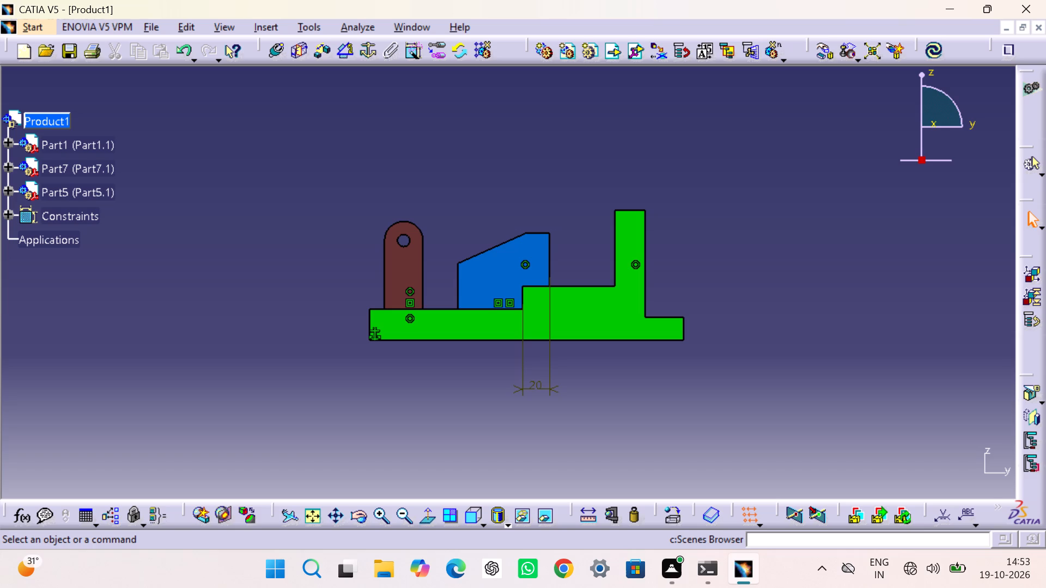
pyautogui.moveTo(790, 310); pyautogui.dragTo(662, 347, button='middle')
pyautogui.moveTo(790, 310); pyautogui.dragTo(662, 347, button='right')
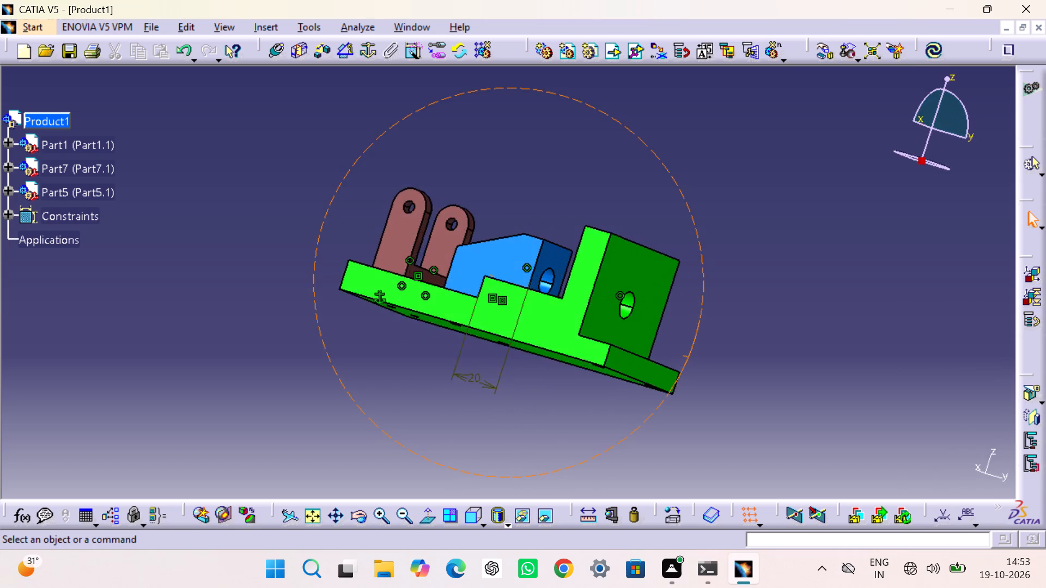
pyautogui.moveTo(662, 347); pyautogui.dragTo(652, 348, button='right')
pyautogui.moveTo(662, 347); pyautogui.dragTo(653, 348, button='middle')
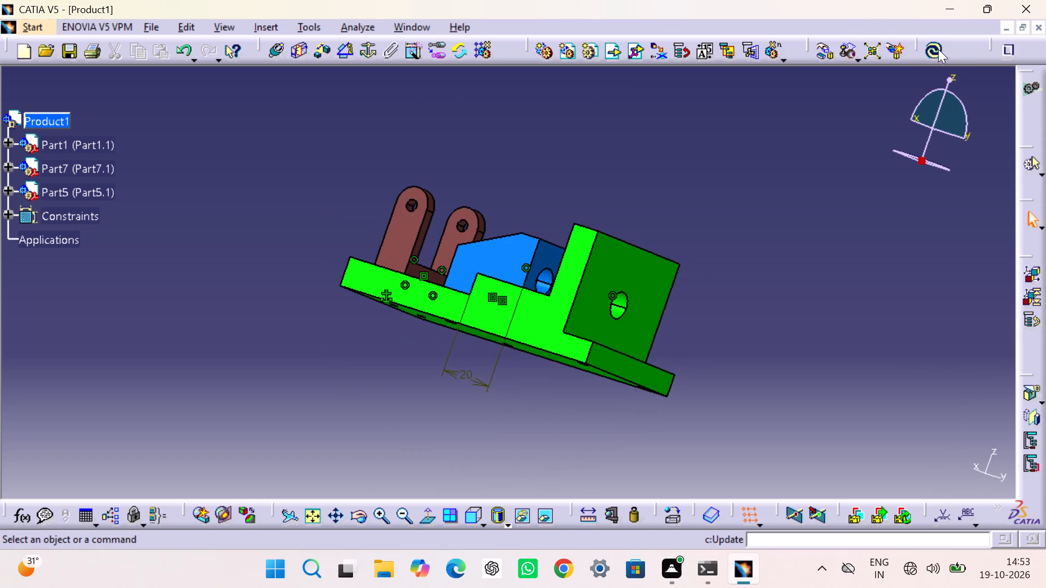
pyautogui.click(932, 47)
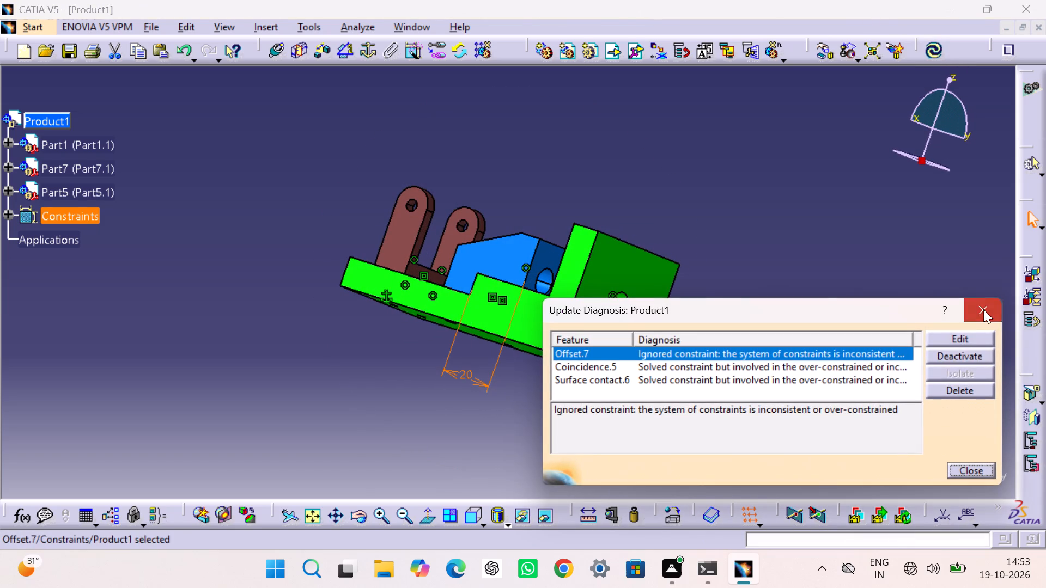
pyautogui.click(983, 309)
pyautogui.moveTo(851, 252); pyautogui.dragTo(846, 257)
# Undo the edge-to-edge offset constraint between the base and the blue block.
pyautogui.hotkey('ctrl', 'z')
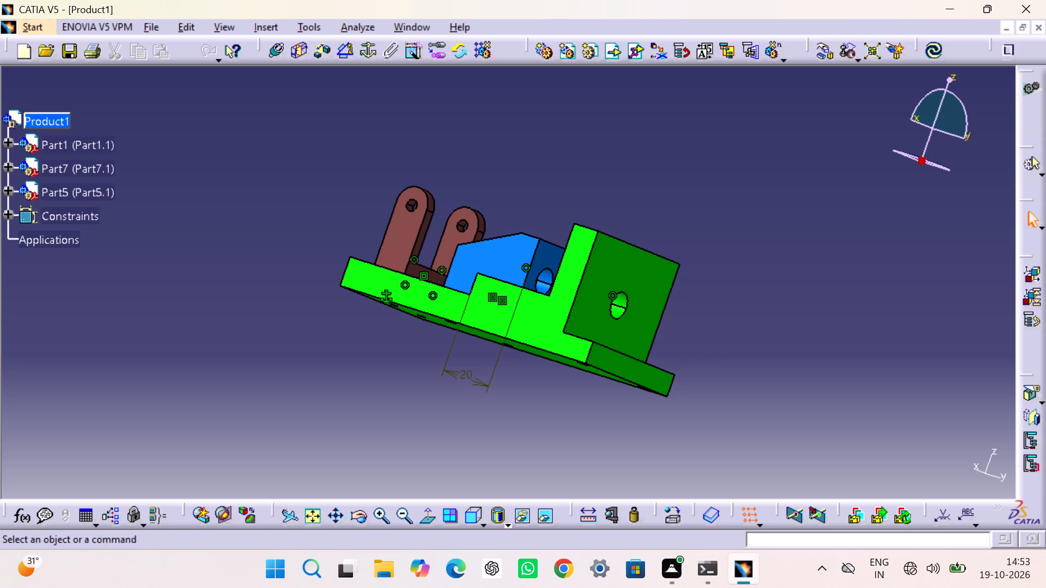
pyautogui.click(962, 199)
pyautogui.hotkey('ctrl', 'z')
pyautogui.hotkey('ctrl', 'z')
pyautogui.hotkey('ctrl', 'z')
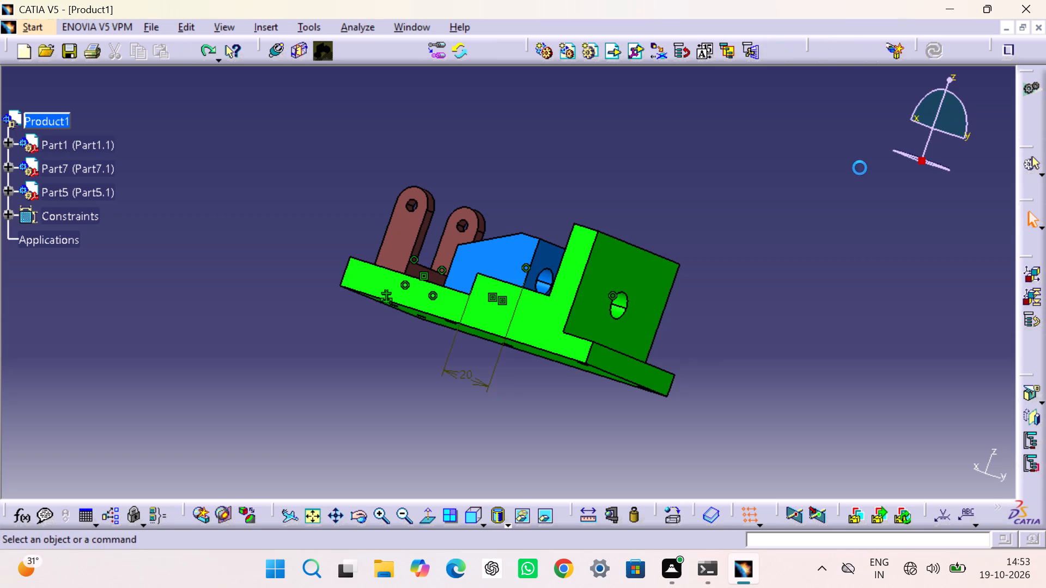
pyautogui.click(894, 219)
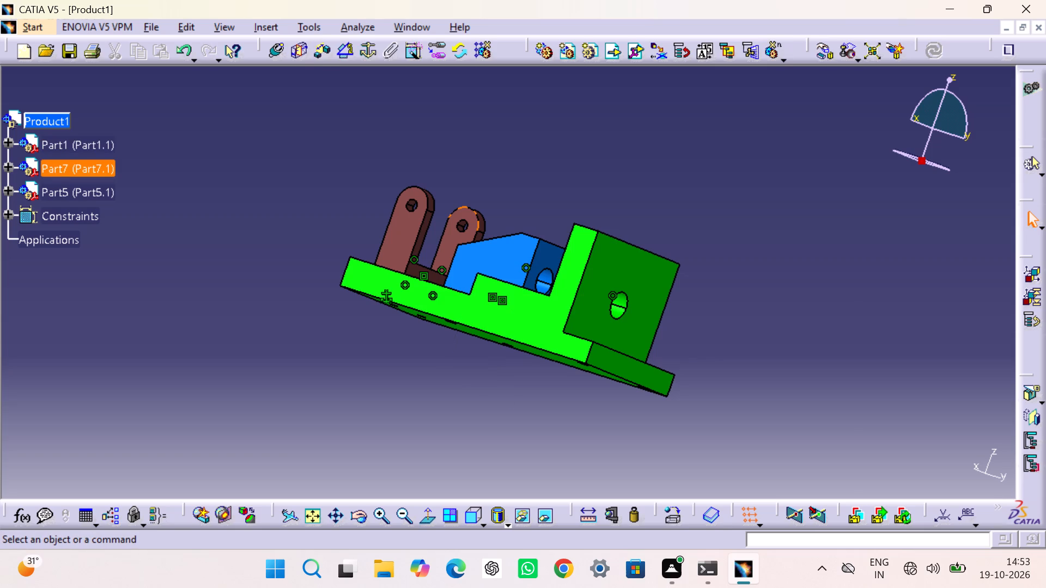
# Check the degrees of freedom of the blue Part5 block again.
pyautogui.rightClick(105, 194)
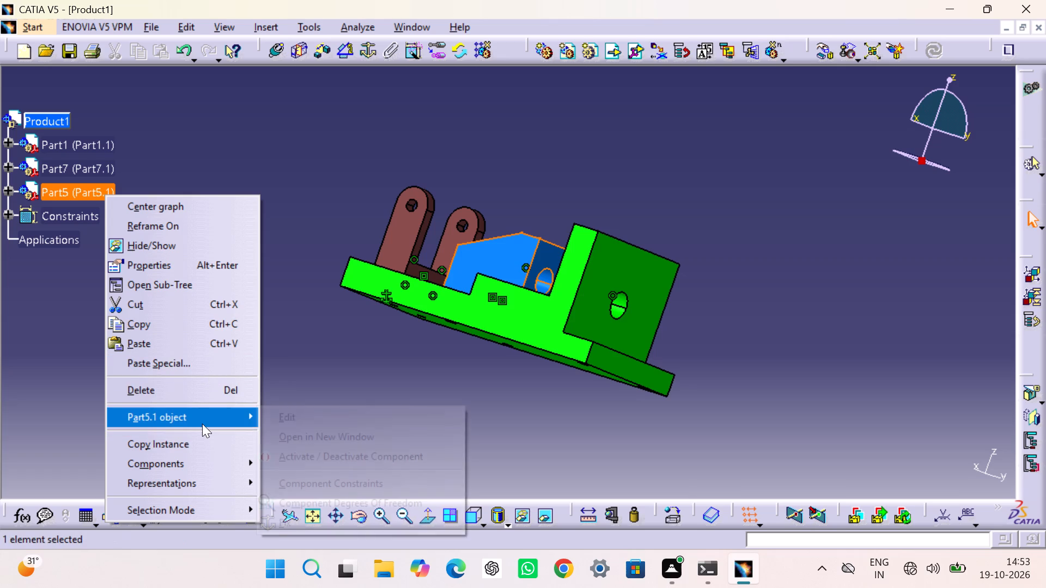
pyautogui.click(372, 500)
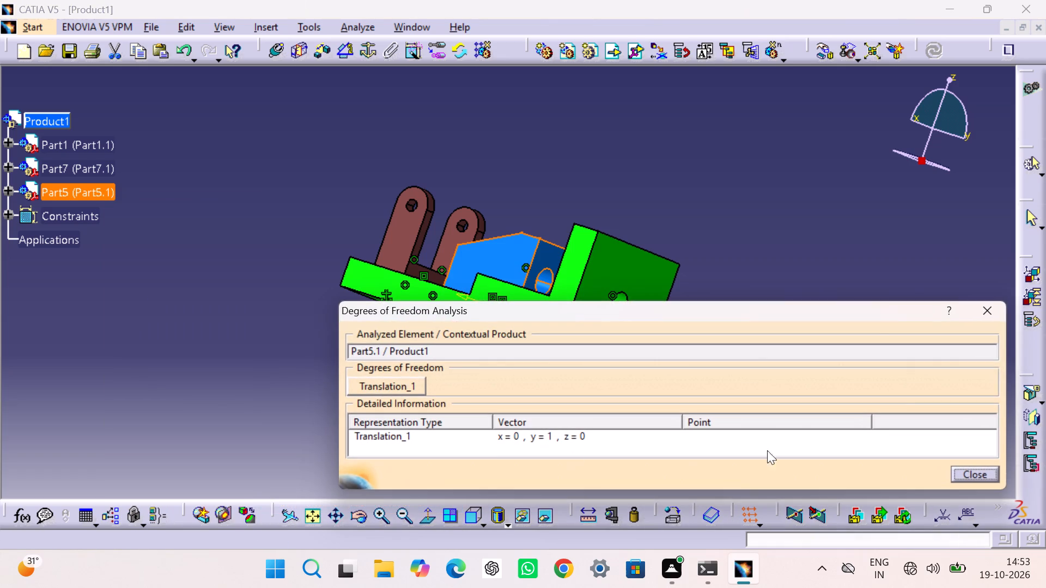
pyautogui.click(993, 315)
pyautogui.moveTo(885, 304); pyautogui.dragTo(879, 304)
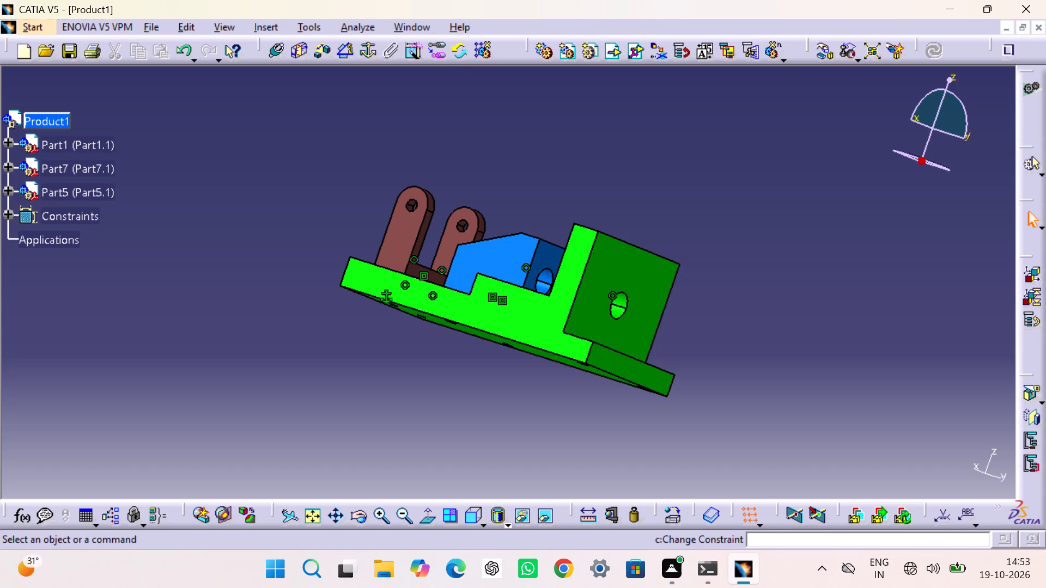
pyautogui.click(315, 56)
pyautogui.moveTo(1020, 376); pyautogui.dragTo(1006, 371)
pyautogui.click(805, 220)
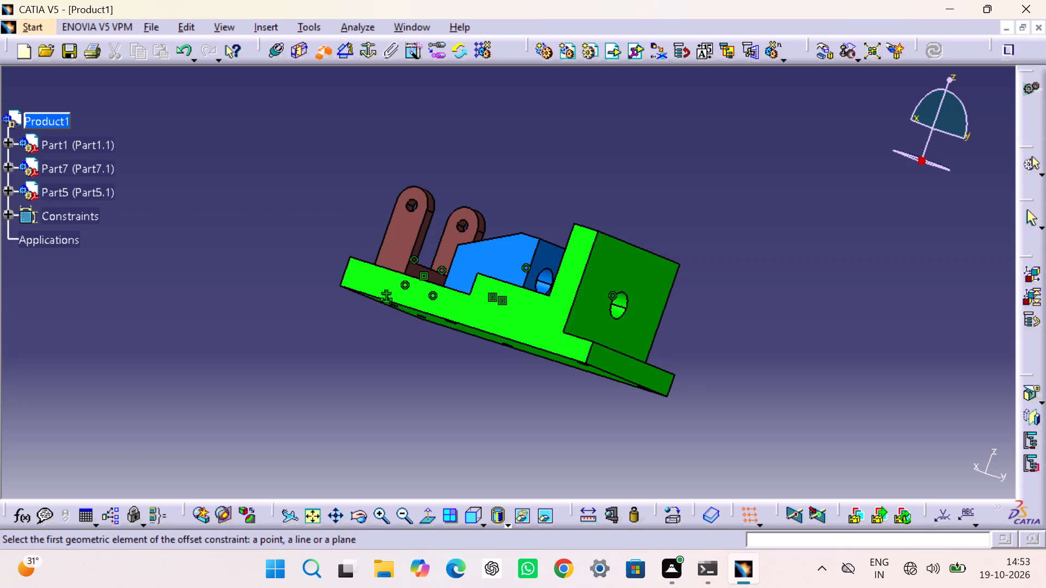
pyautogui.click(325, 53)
# Add a -20 mm offset constraint between the blue block's end face with the hole and the vertical face of the green base's step.
pyautogui.click(323, 52)
pyautogui.click(544, 260)
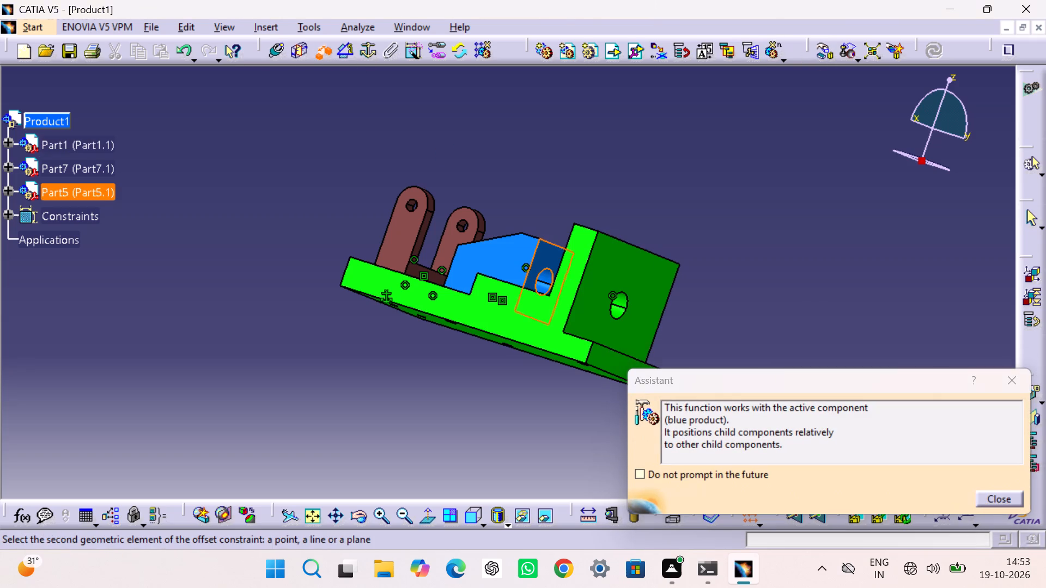
pyautogui.scroll(-1, 476, 346)
pyautogui.moveTo(476, 346); pyautogui.dragTo(631, 440, button='middle')
pyautogui.moveTo(476, 346); pyautogui.dragTo(631, 440, button='right')
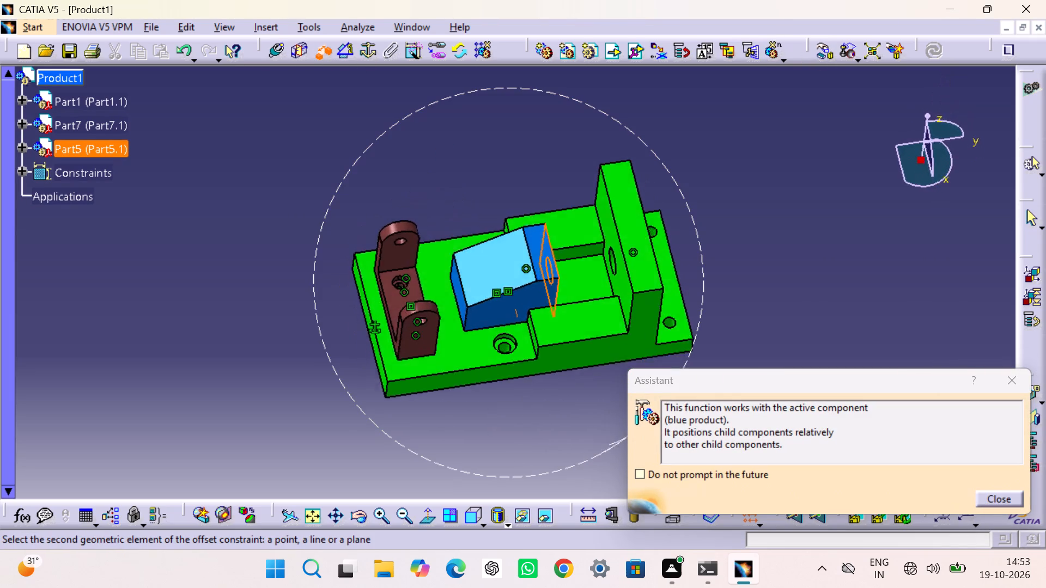
pyautogui.moveTo(631, 440); pyautogui.dragTo(665, 394, button='right')
pyautogui.moveTo(631, 440); pyautogui.dragTo(653, 386, button='middle')
pyautogui.moveTo(538, 356); pyautogui.dragTo(606, 229, button='middle')
pyautogui.moveTo(537, 350); pyautogui.dragTo(606, 230, button='right')
pyautogui.click(555, 299)
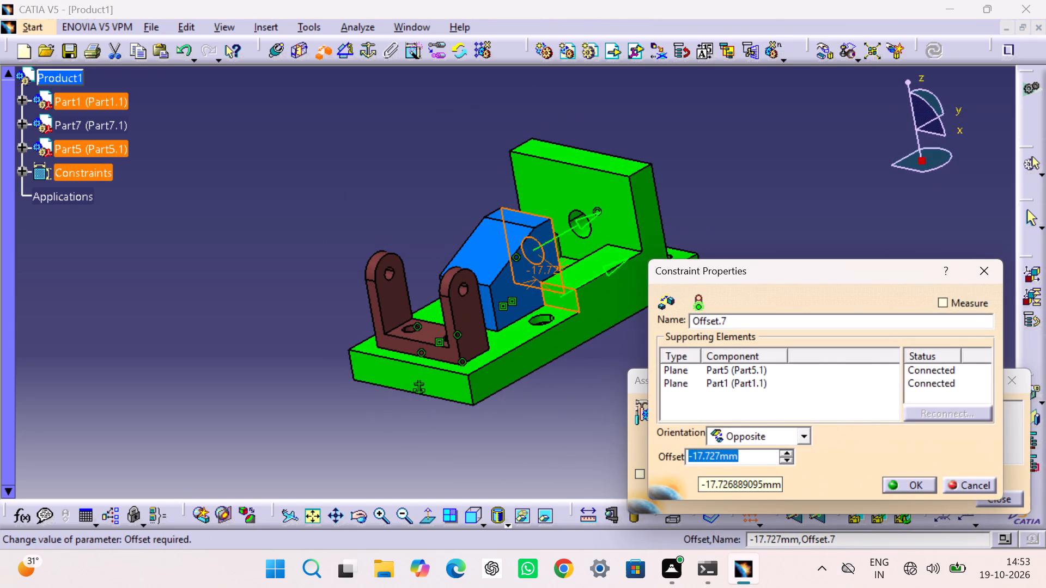
pyautogui.press('-')
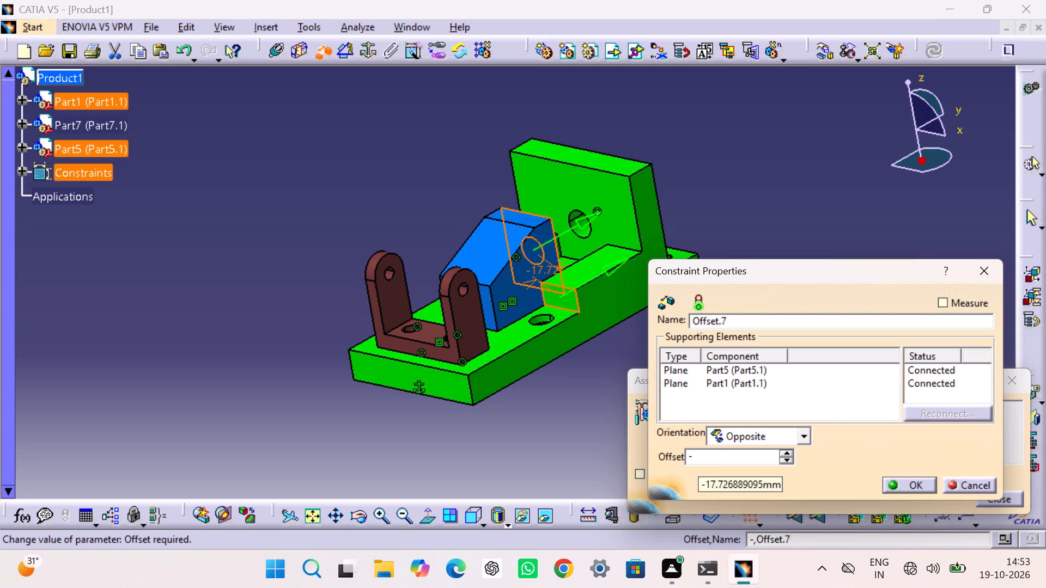
pyautogui.write('20')
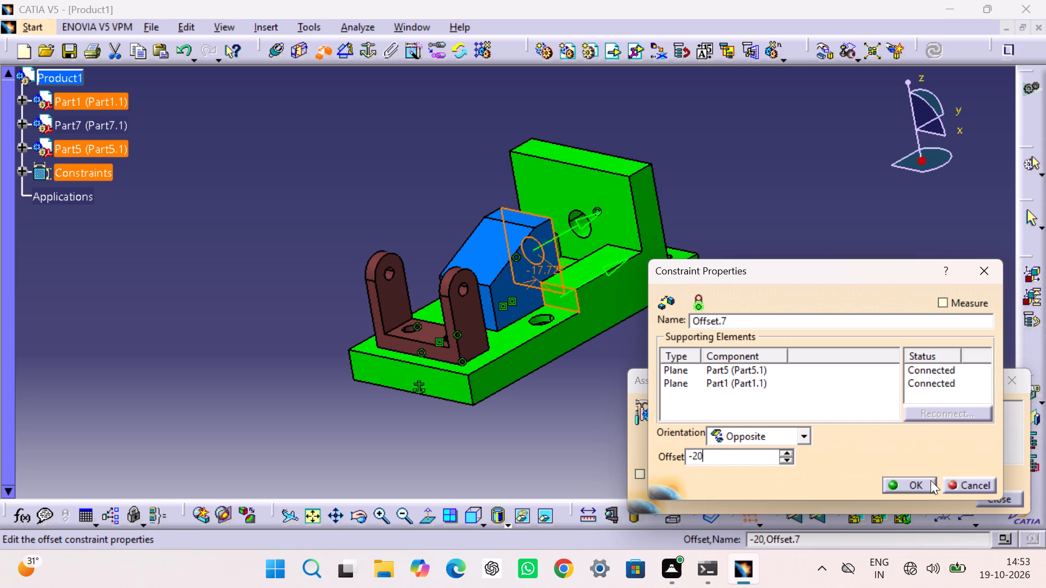
pyautogui.click(930, 480)
pyautogui.click(868, 367)
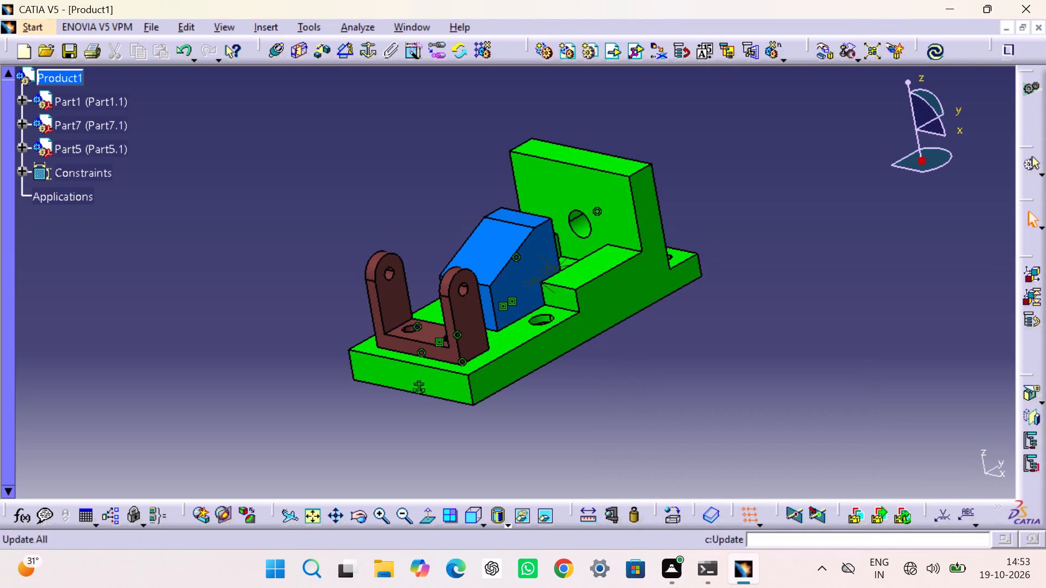
# Update the assembly to apply the new -20 mm offset constraint on the blue block.
pyautogui.click(934, 50)
pyautogui.click(826, 237)
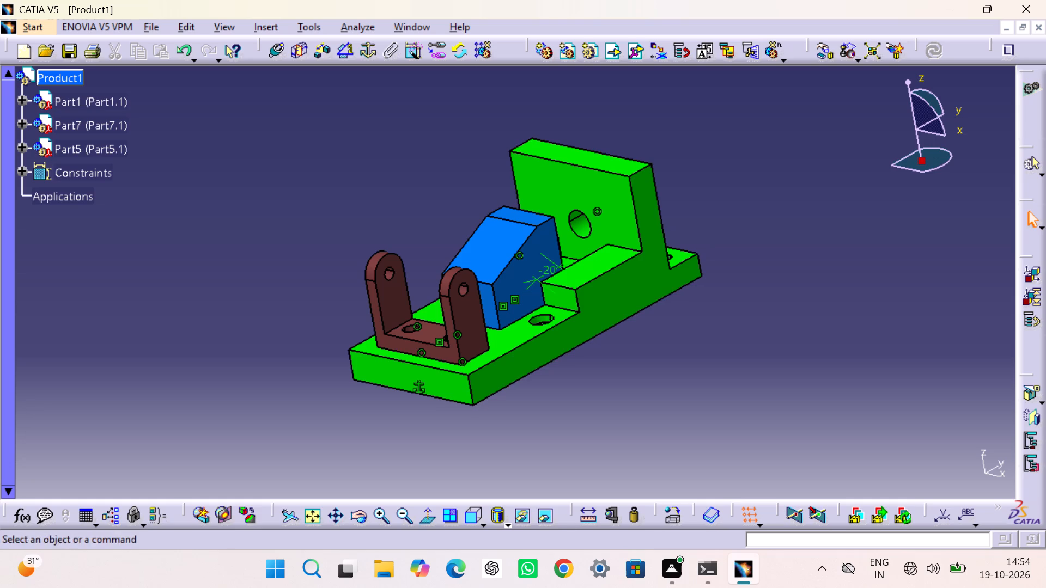
# Inspect the blue block's position against the green base's step in side and isometric views.
pyautogui.click(472, 517)
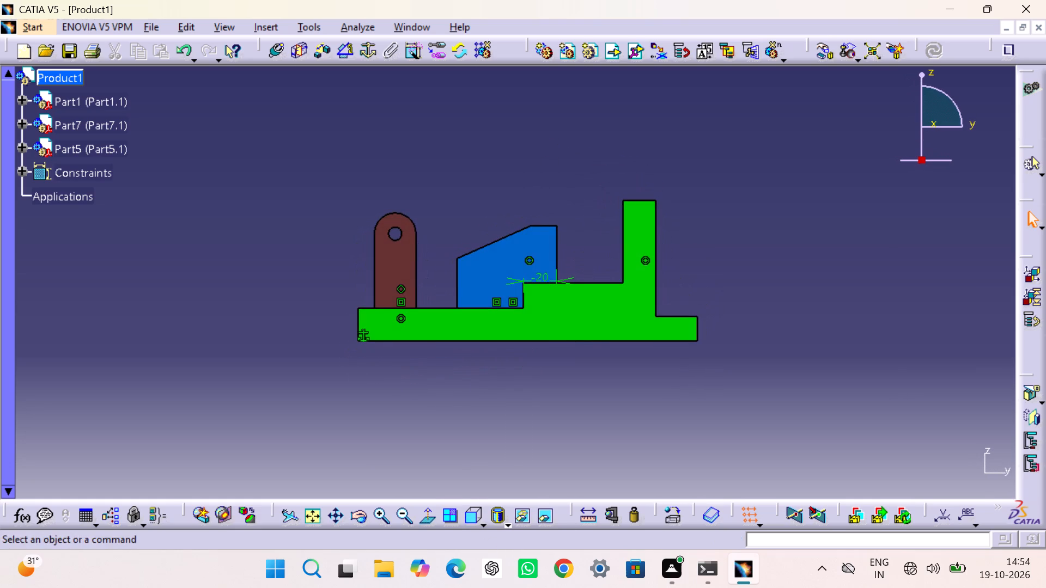
pyautogui.click(845, 348)
pyautogui.click(1033, 219)
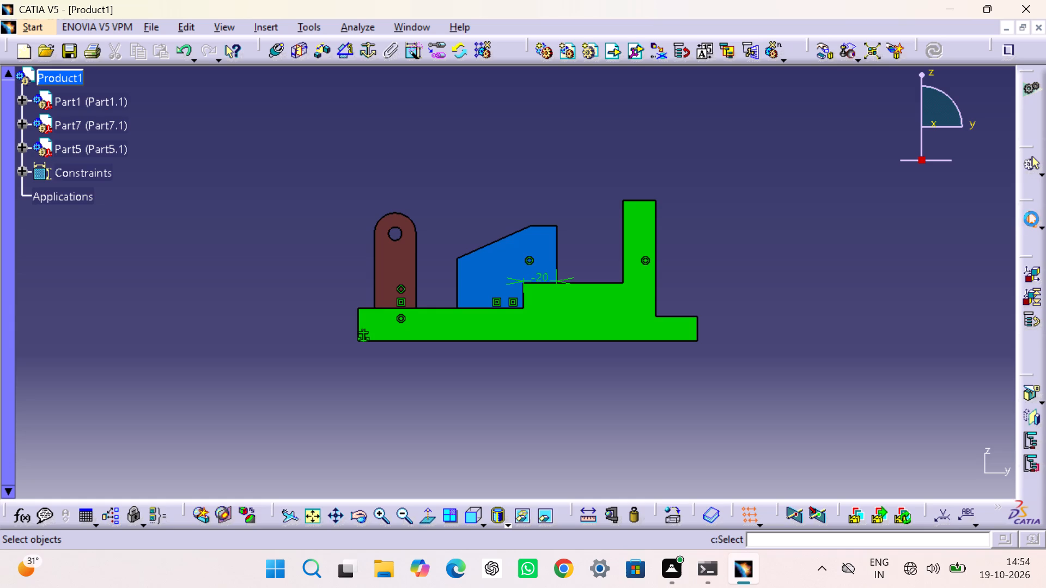
pyautogui.click(1030, 217)
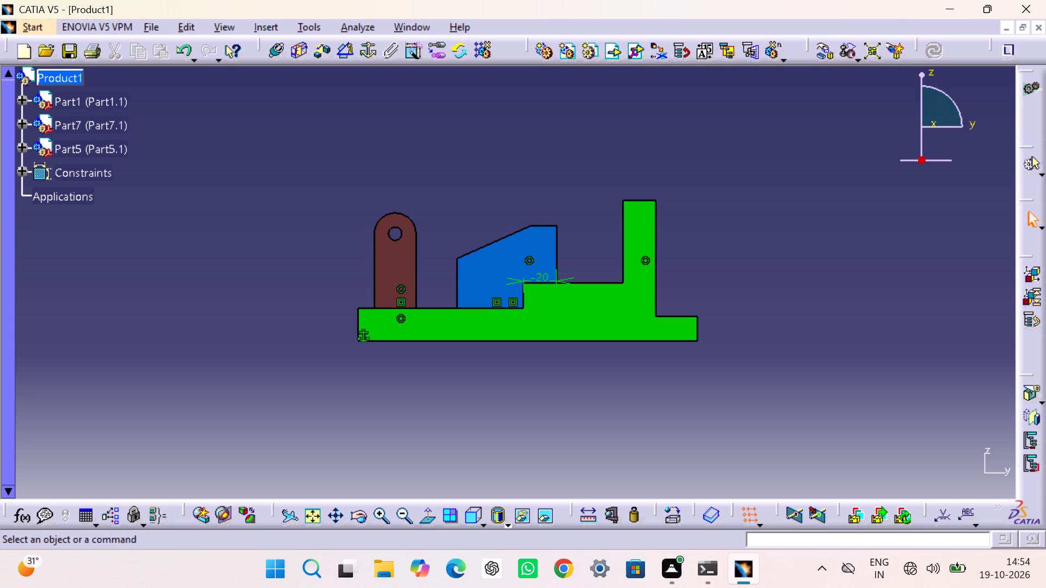
pyautogui.moveTo(859, 250); pyautogui.dragTo(849, 240)
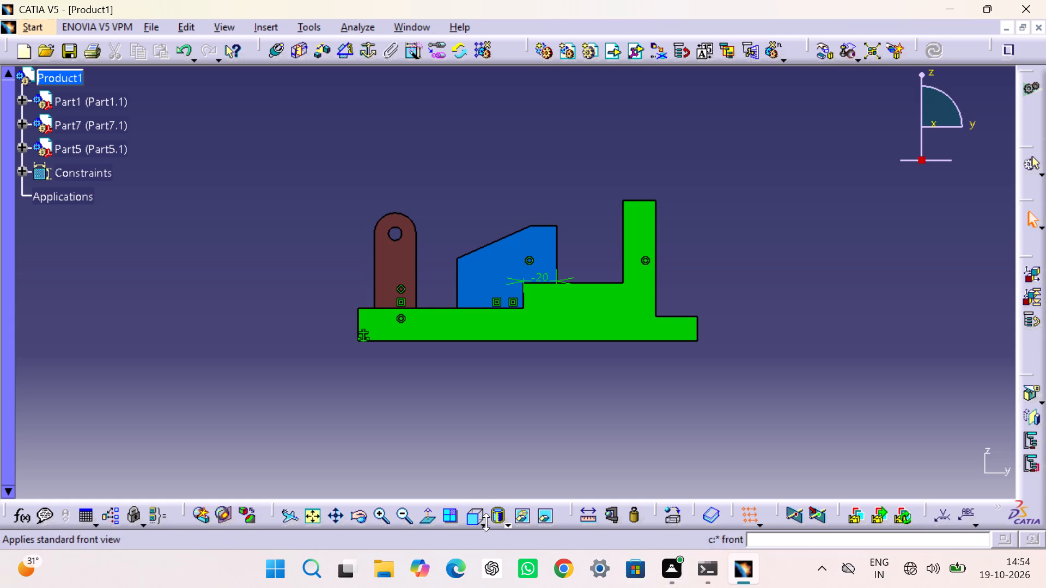
pyautogui.click(486, 522)
pyautogui.click(506, 375)
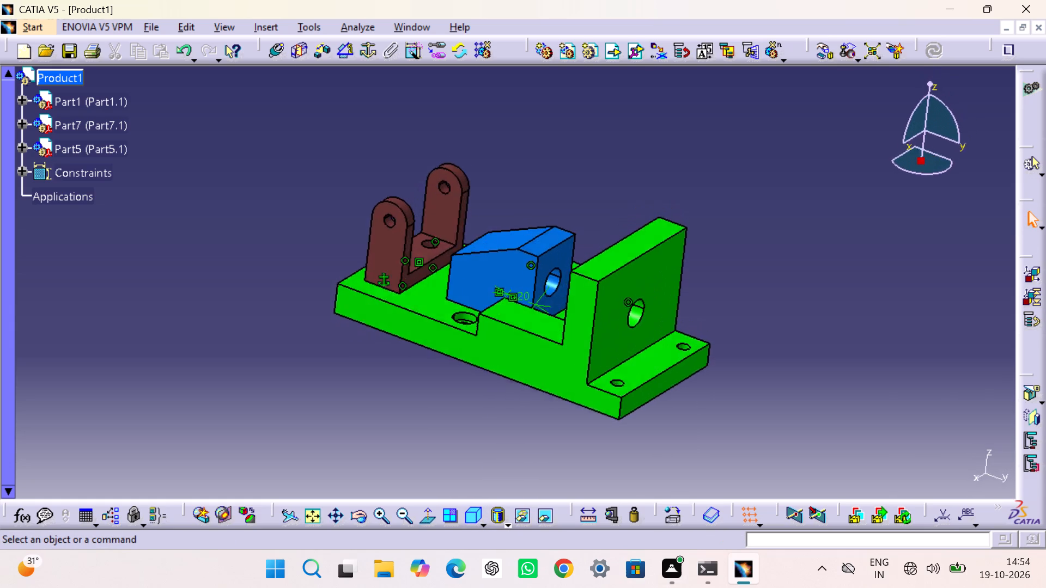
pyautogui.click(796, 302)
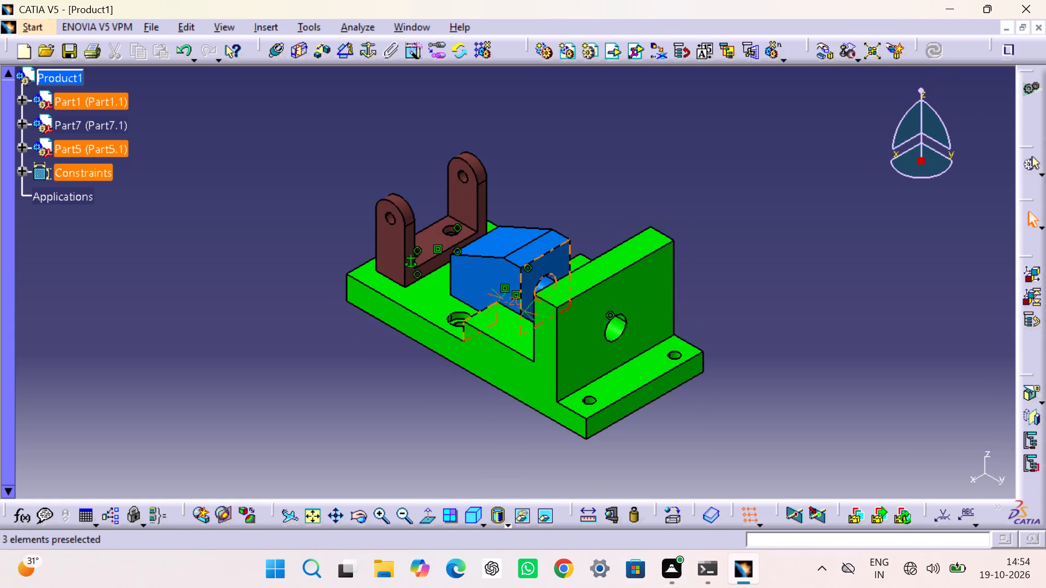
# Hide the -20 mm offset constraint between the blue block and the green base.
pyautogui.rightClick(501, 298)
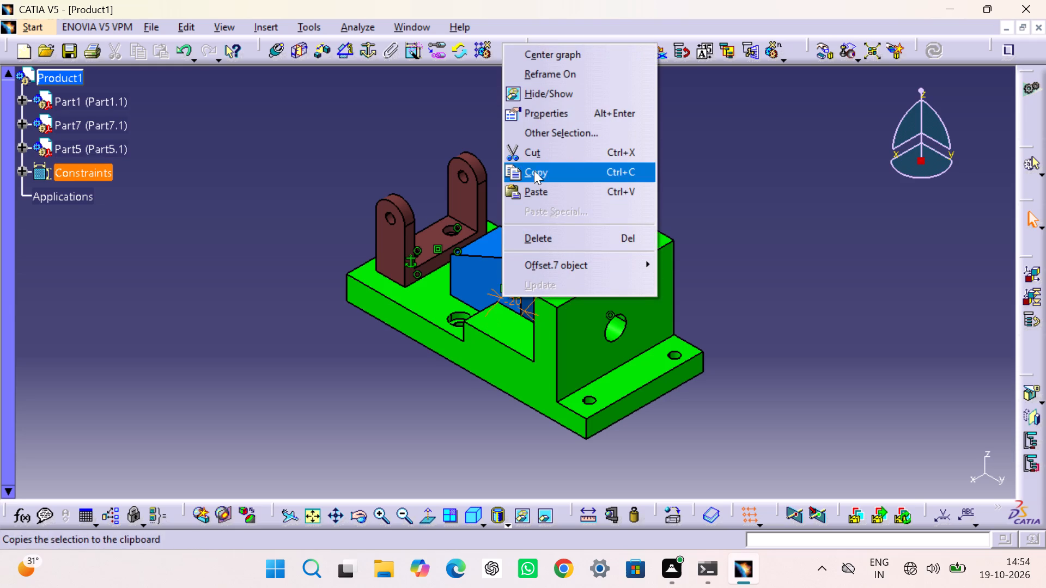
pyautogui.click(540, 97)
pyautogui.click(749, 234)
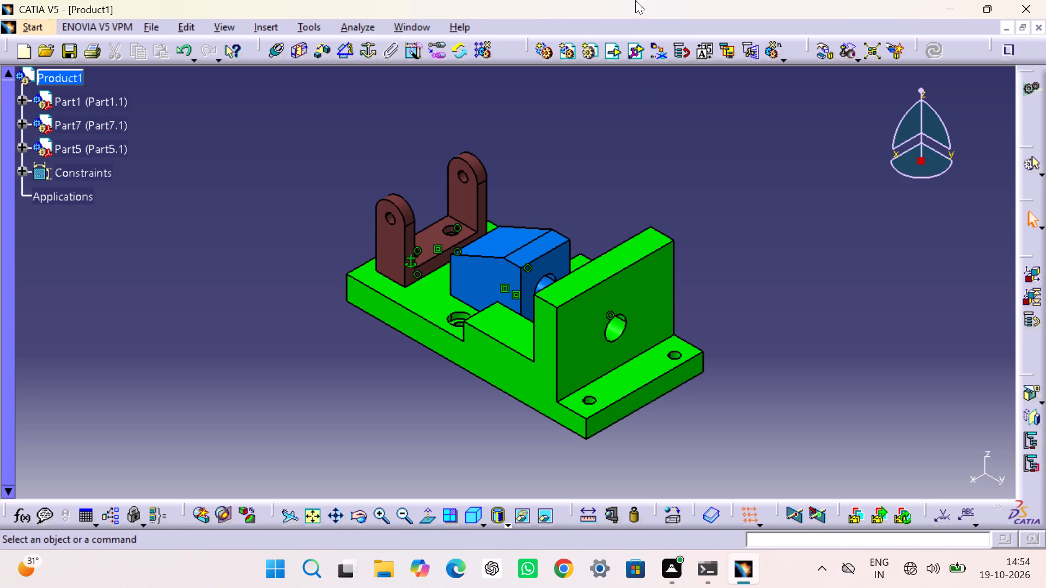
# Insert the existing component long bolt.CATPart into Product1.
pyautogui.rightClick(55, 79)
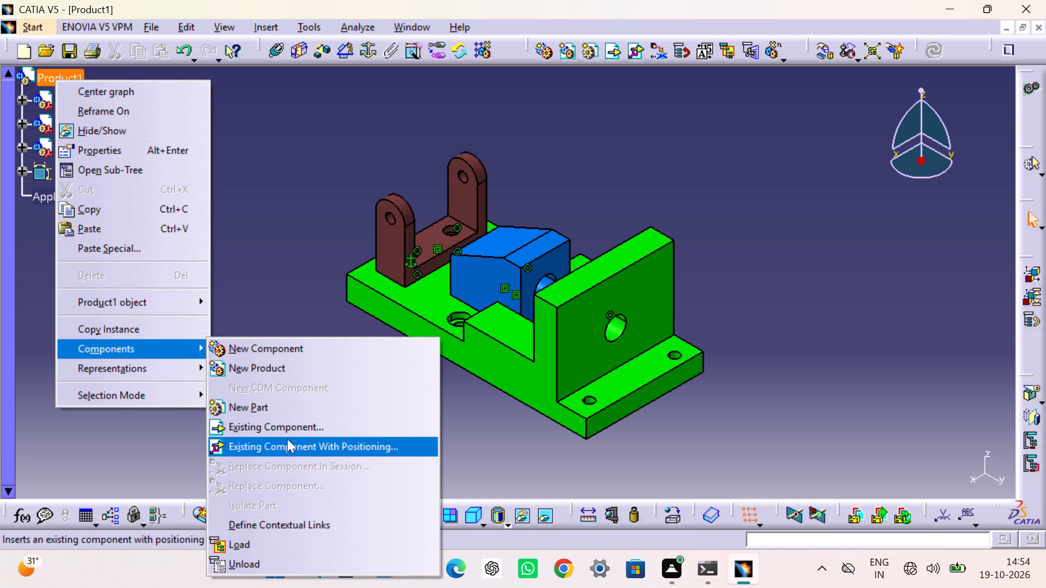
pyautogui.click(289, 433)
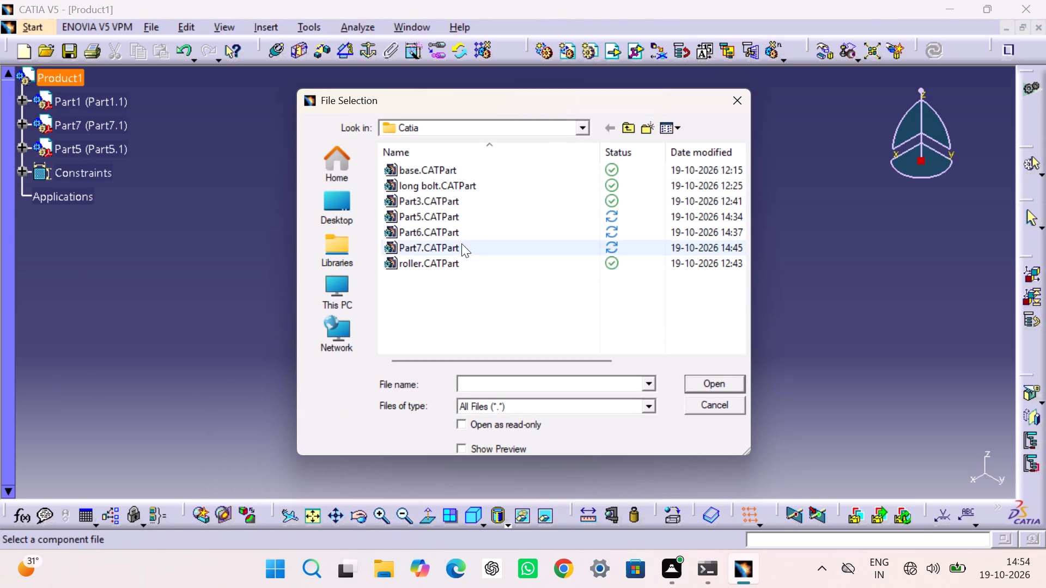
pyautogui.click(461, 186)
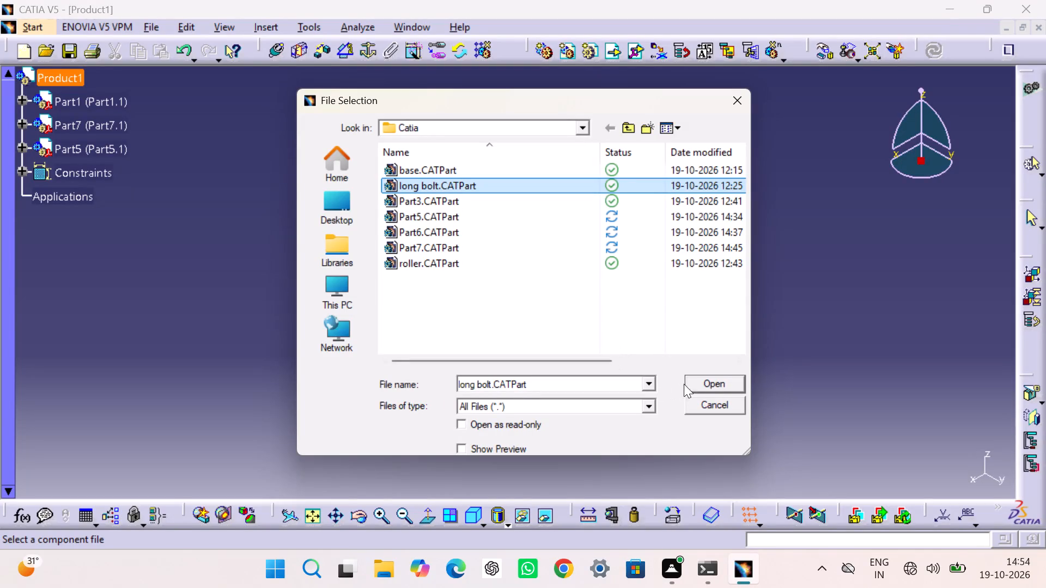
pyautogui.click(708, 384)
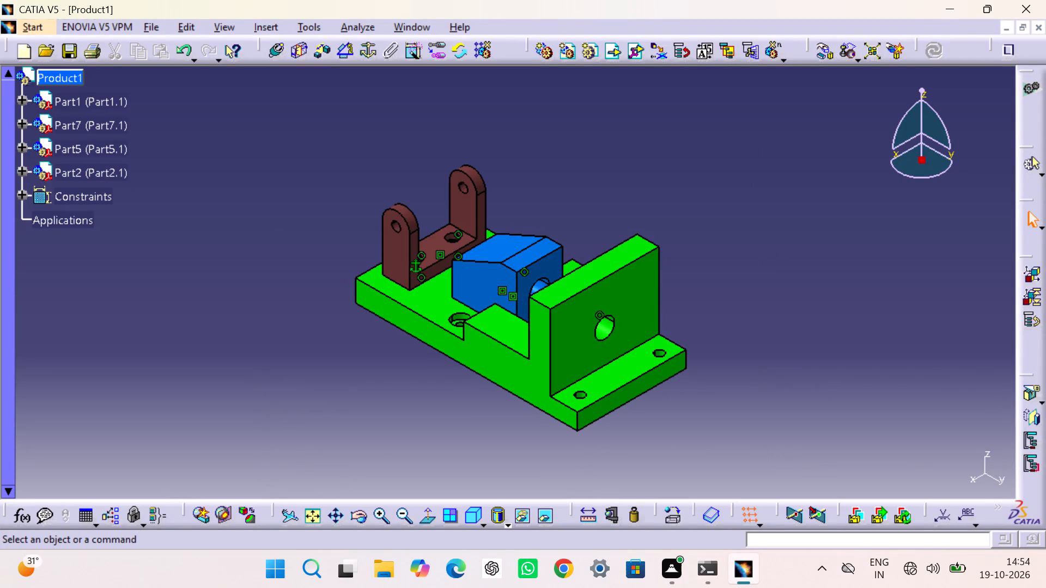
# Move the orange long bolt clear of the base, up along the Z axis and outward along the Y axis past the upright plate.
pyautogui.moveTo(428, 376); pyautogui.dragTo(502, 247, button='middle')
pyautogui.moveTo(428, 376); pyautogui.dragTo(502, 247, button='right')
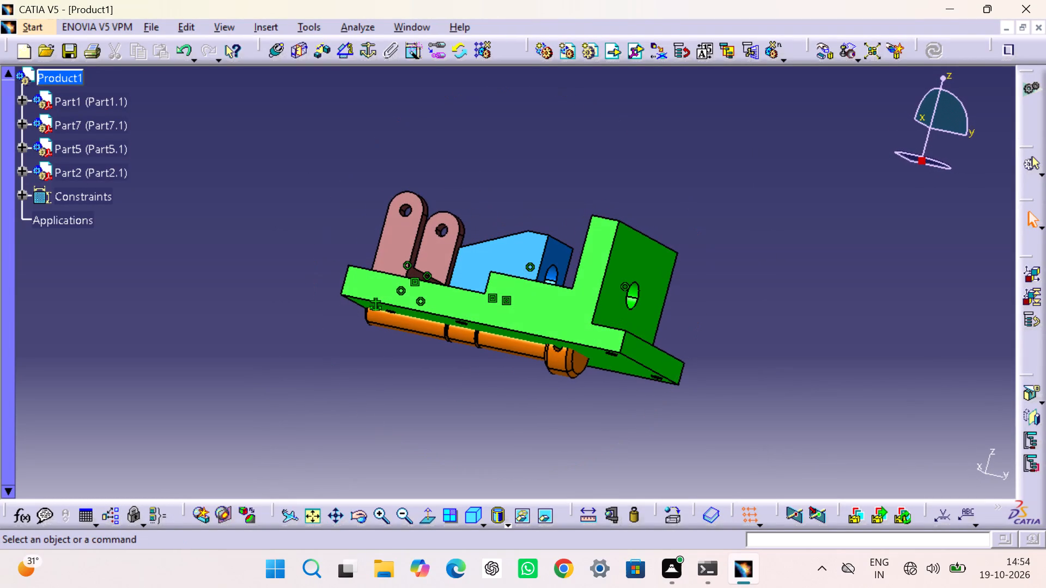
pyautogui.moveTo(826, 51); pyautogui.dragTo(818, 54)
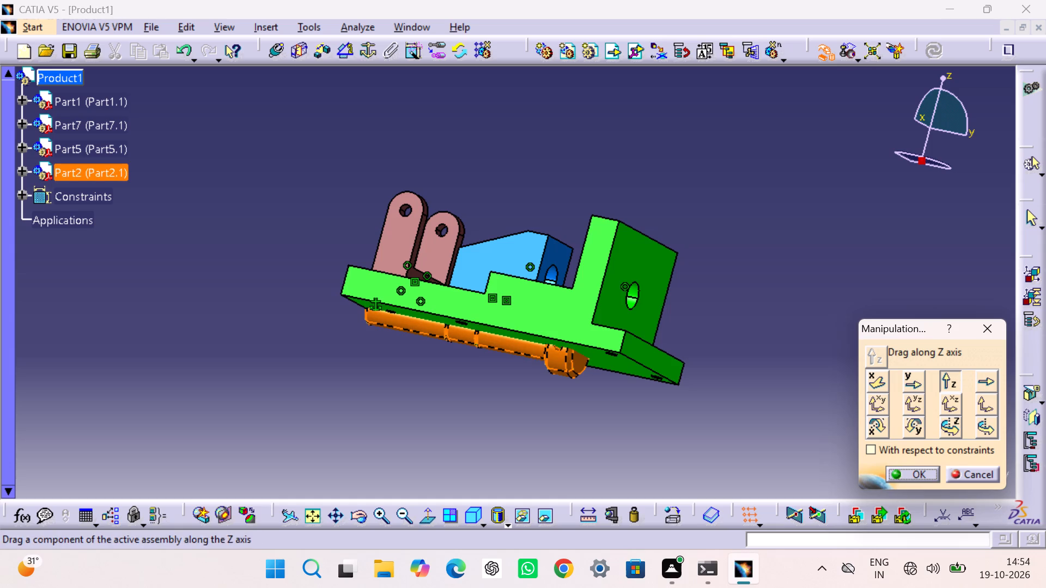
pyautogui.moveTo(551, 362); pyautogui.dragTo(595, 179)
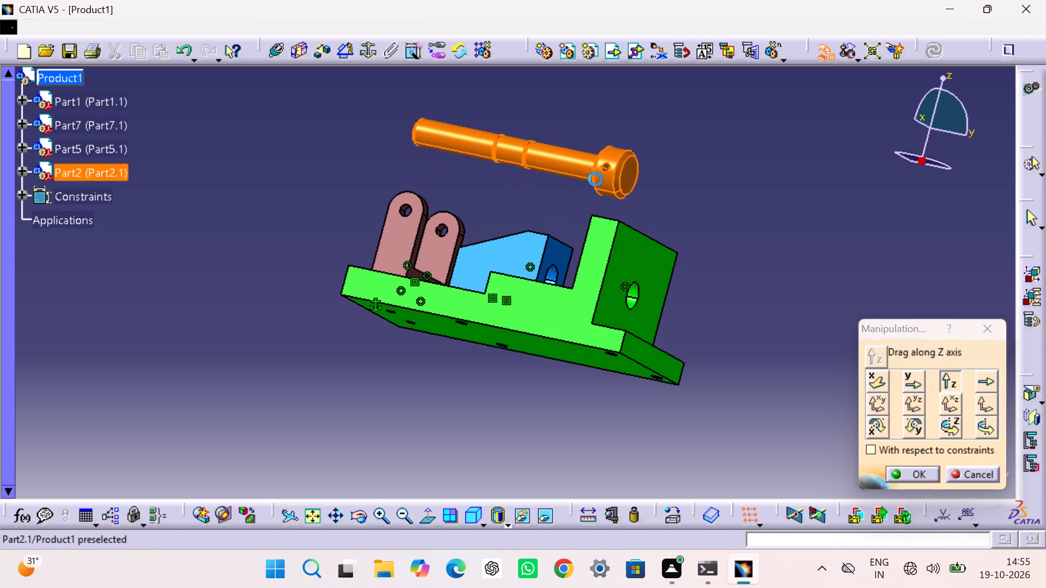
pyautogui.click(829, 228)
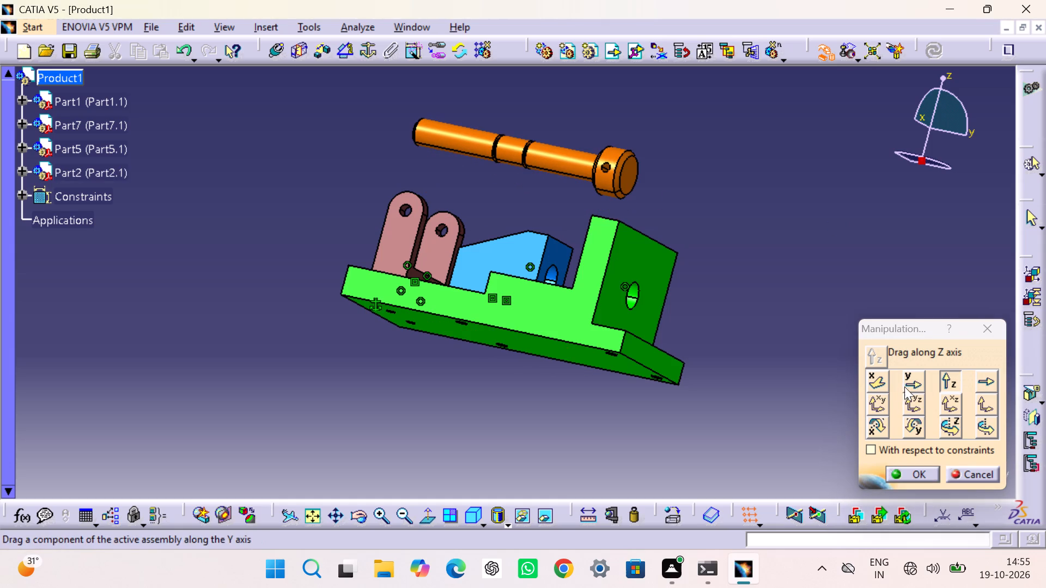
pyautogui.click(910, 385)
pyautogui.moveTo(538, 162); pyautogui.dragTo(773, 228)
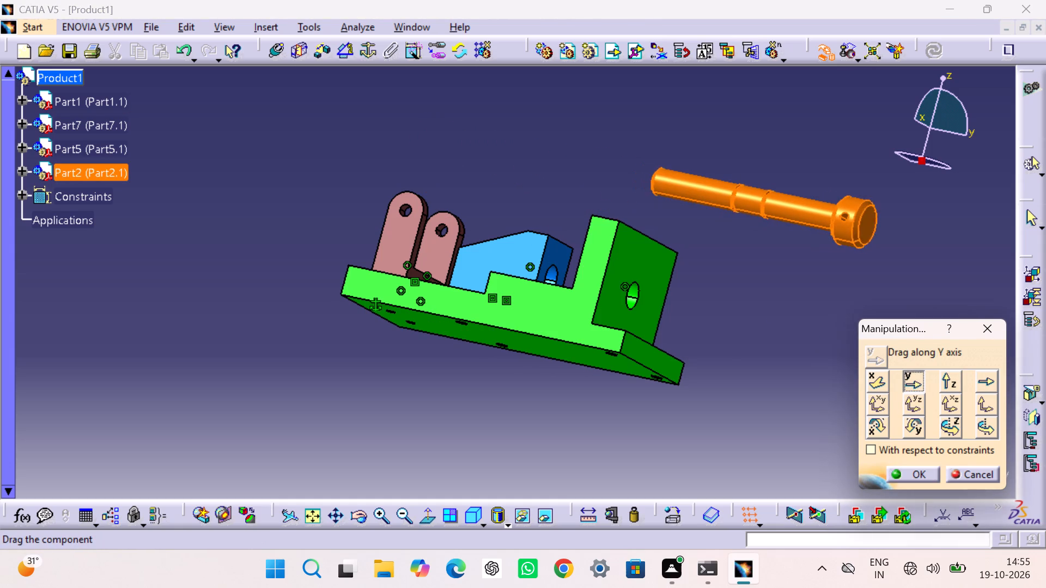
pyautogui.moveTo(773, 228); pyautogui.dragTo(807, 244)
pyautogui.click(784, 280)
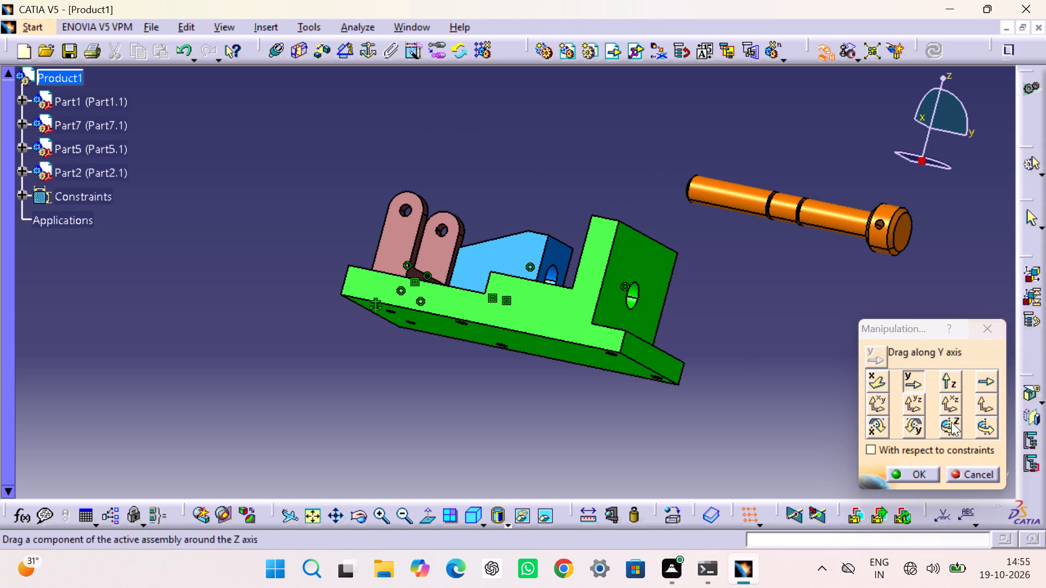
pyautogui.moveTo(932, 471); pyautogui.dragTo(926, 466)
pyautogui.click(817, 383)
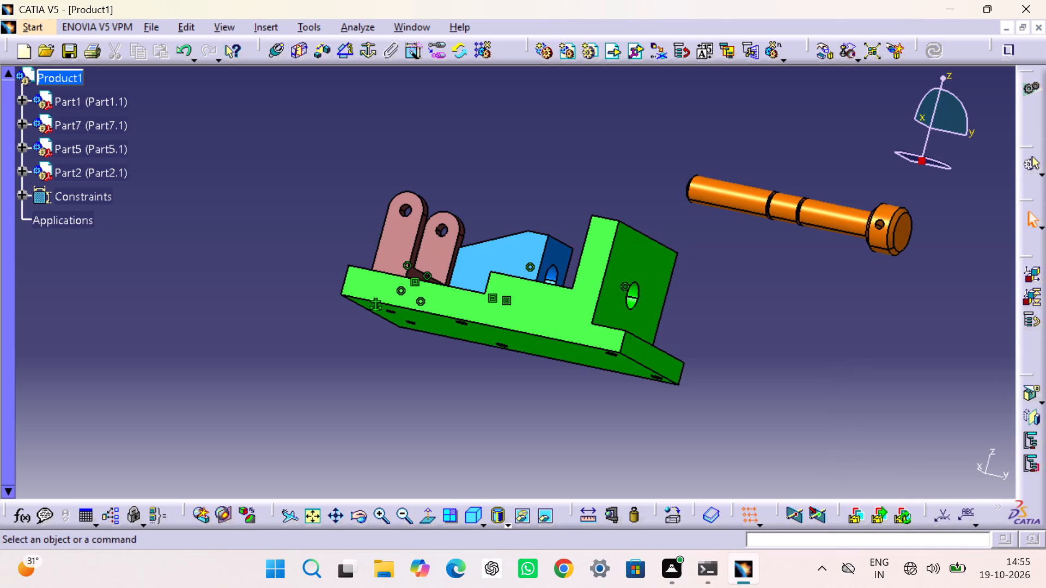
# Add a coincidence constraint between the long bolt's axis and the axis of the green upright plate's hole, and update the assembly.
pyautogui.click(467, 519)
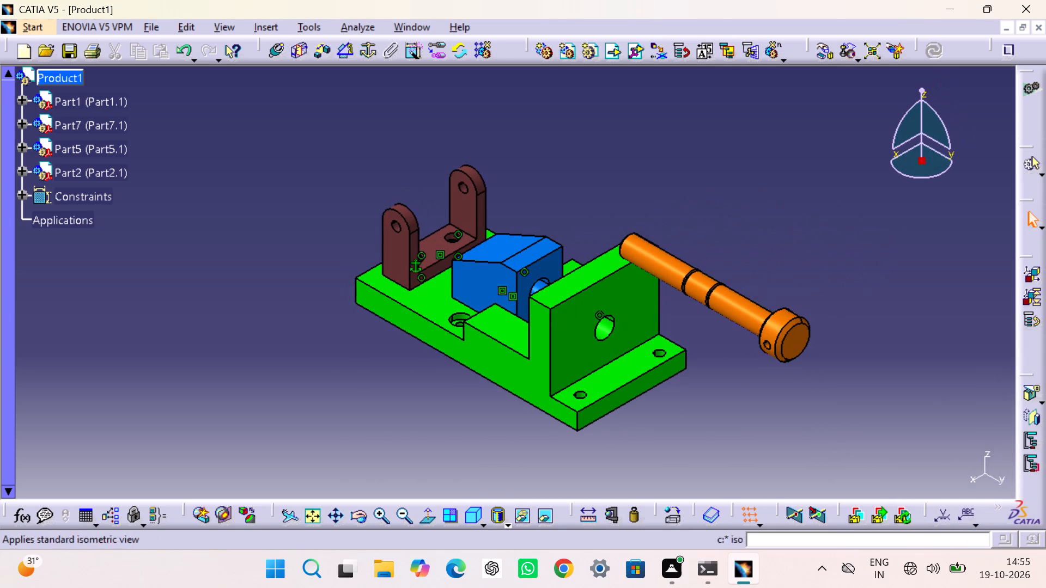
pyautogui.click(562, 160)
pyautogui.click(271, 48)
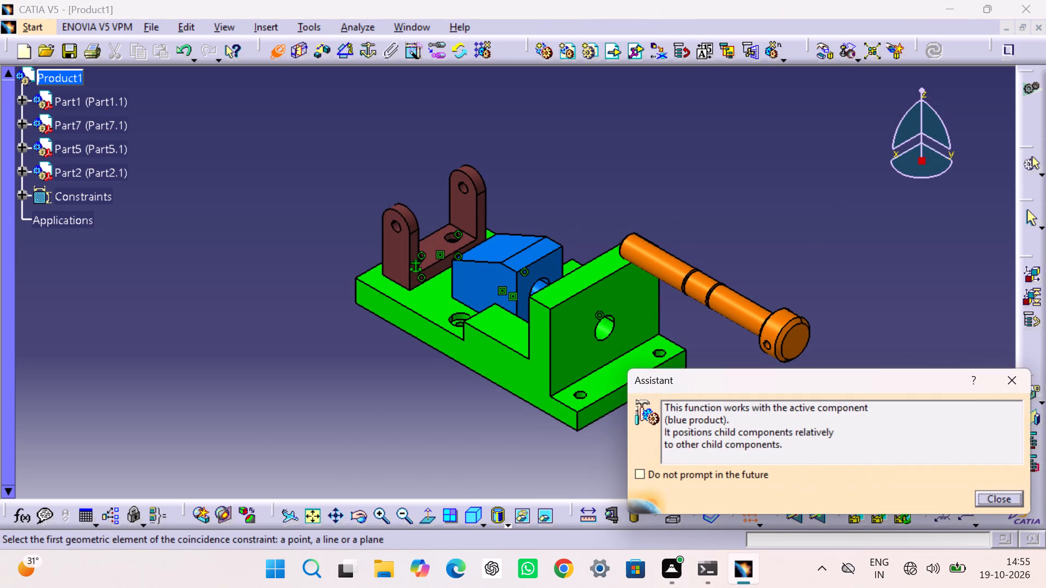
pyautogui.click(678, 277)
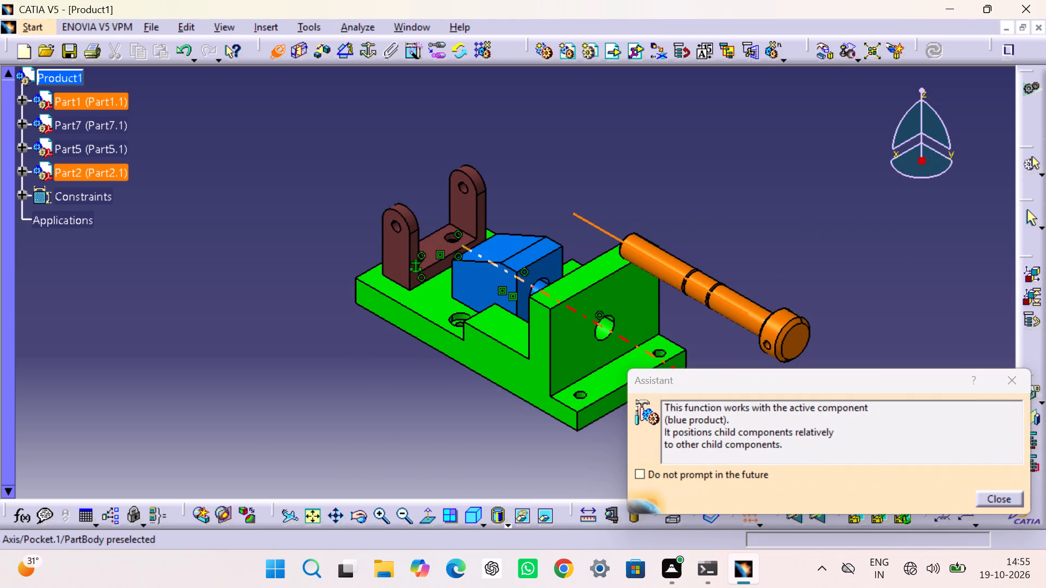
pyautogui.click(603, 332)
pyautogui.click(929, 48)
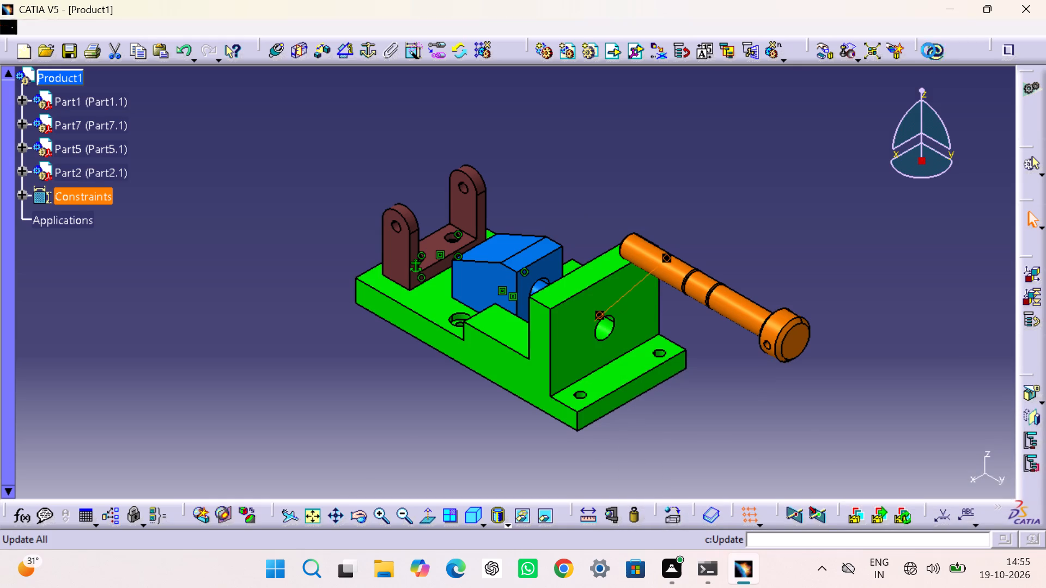
pyautogui.click(863, 244)
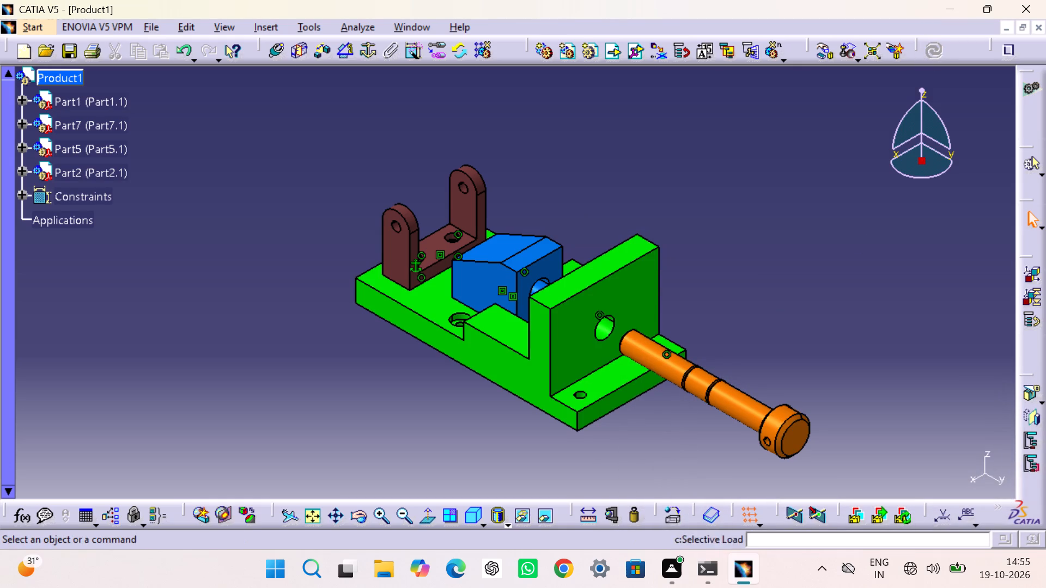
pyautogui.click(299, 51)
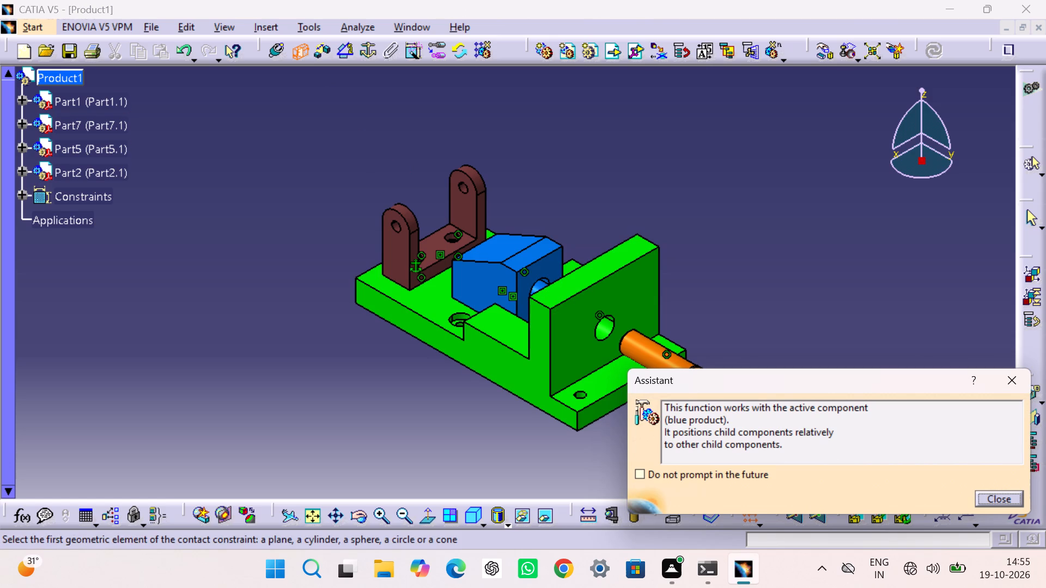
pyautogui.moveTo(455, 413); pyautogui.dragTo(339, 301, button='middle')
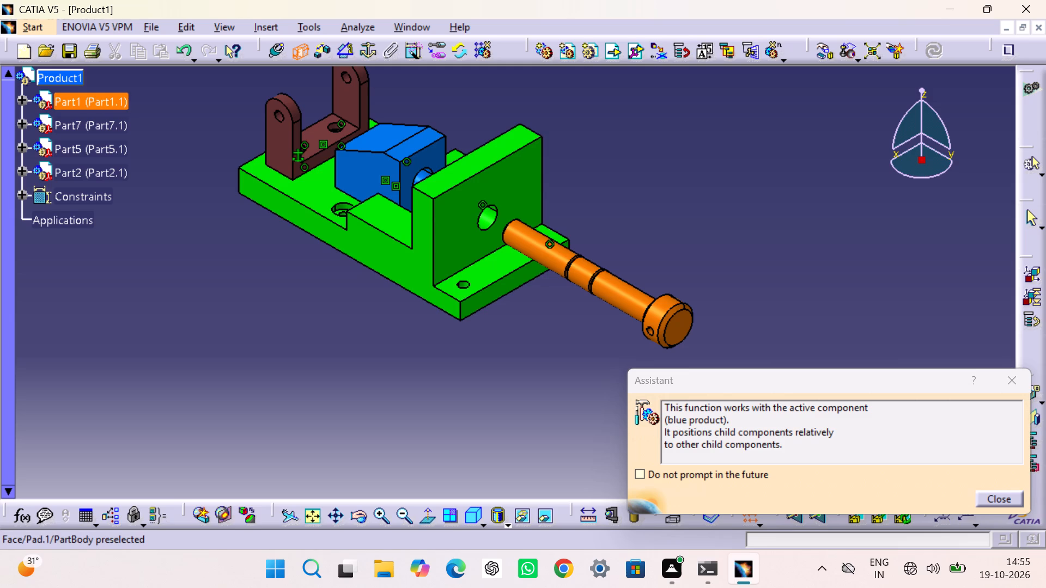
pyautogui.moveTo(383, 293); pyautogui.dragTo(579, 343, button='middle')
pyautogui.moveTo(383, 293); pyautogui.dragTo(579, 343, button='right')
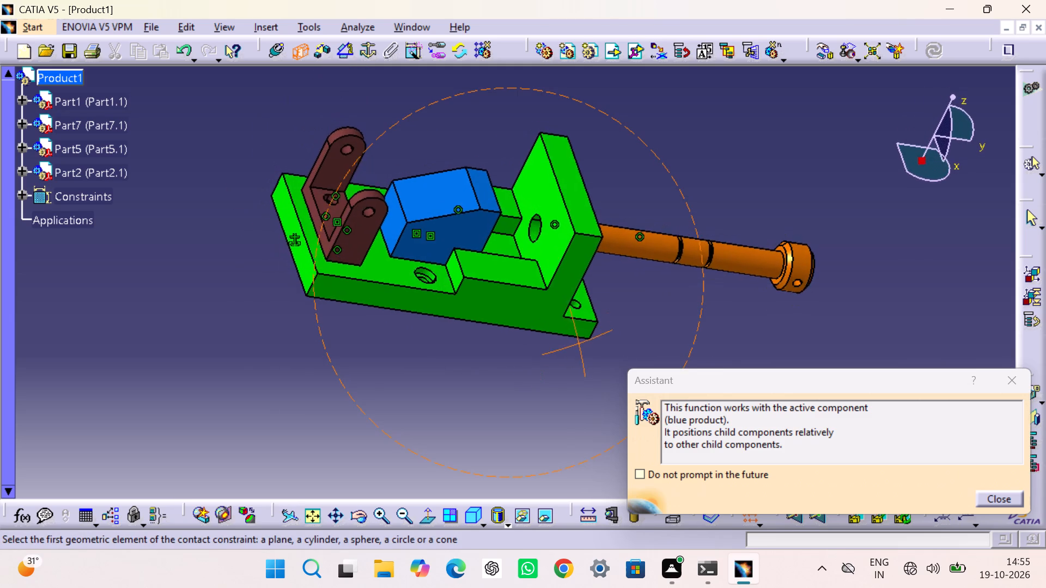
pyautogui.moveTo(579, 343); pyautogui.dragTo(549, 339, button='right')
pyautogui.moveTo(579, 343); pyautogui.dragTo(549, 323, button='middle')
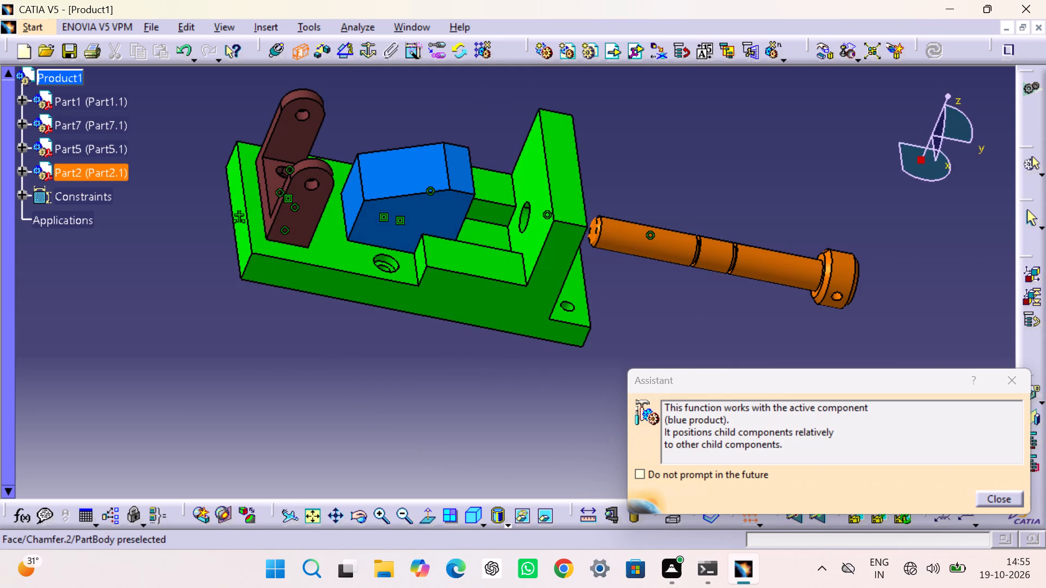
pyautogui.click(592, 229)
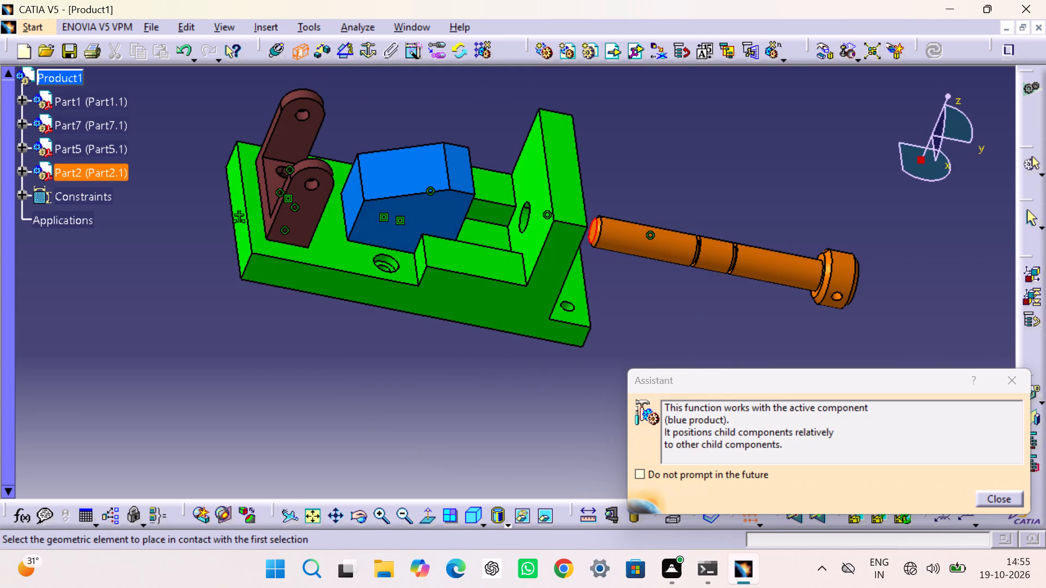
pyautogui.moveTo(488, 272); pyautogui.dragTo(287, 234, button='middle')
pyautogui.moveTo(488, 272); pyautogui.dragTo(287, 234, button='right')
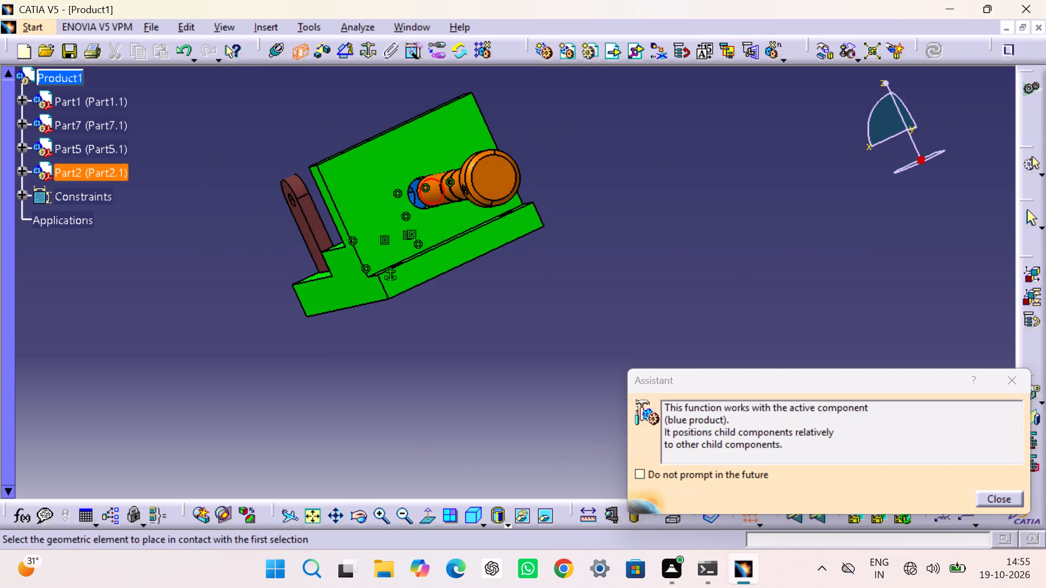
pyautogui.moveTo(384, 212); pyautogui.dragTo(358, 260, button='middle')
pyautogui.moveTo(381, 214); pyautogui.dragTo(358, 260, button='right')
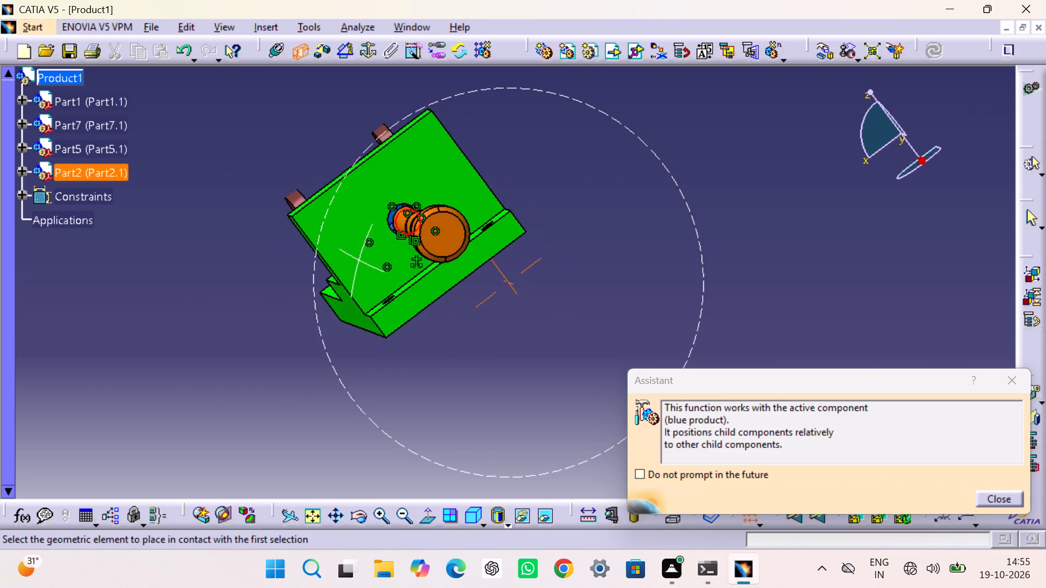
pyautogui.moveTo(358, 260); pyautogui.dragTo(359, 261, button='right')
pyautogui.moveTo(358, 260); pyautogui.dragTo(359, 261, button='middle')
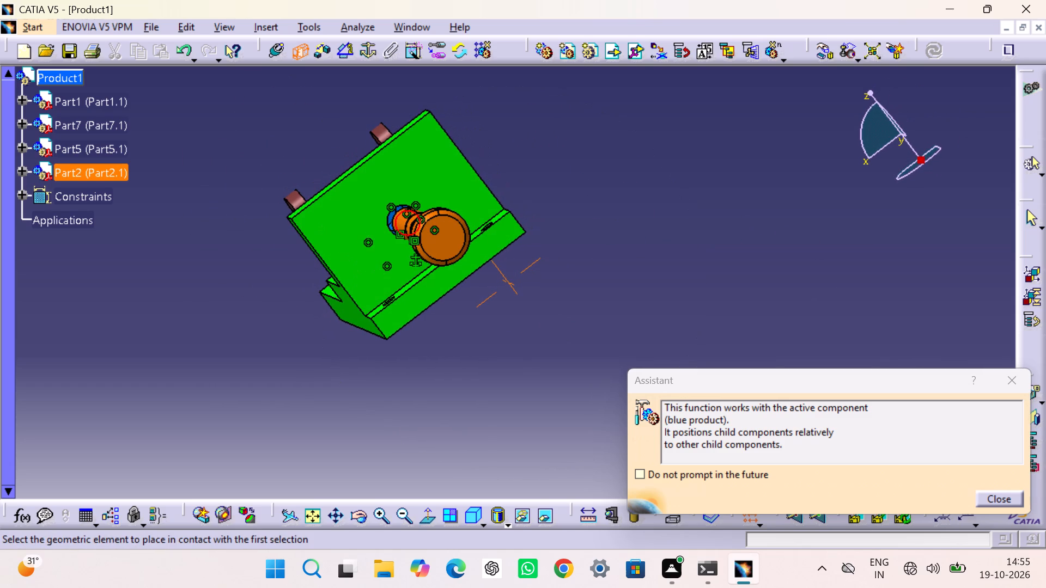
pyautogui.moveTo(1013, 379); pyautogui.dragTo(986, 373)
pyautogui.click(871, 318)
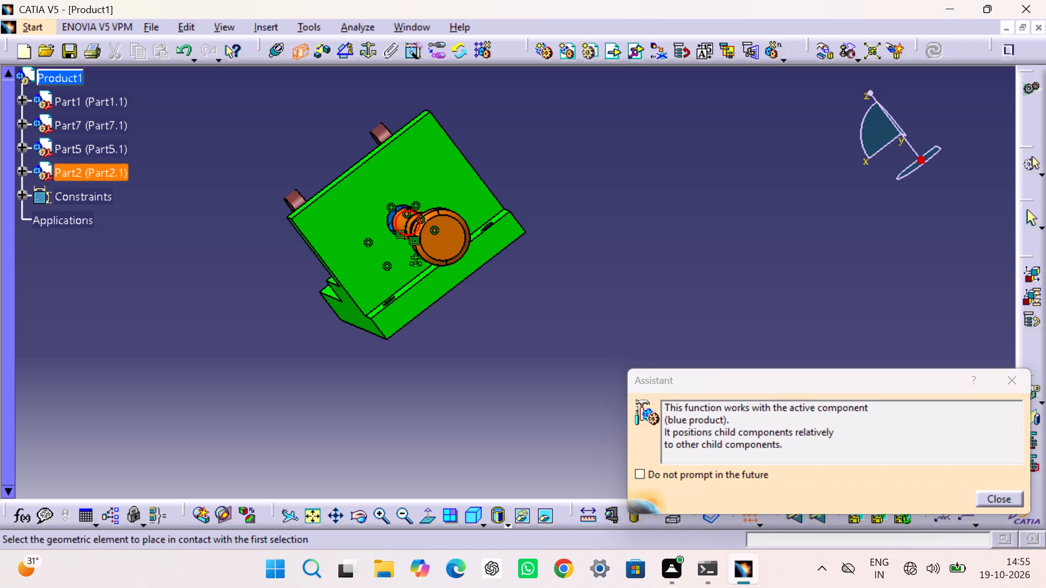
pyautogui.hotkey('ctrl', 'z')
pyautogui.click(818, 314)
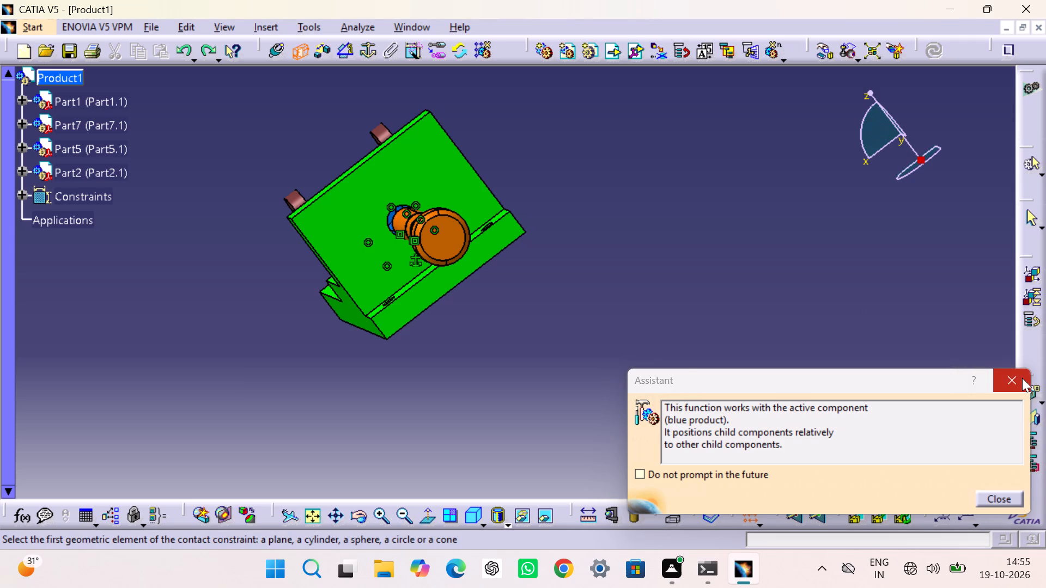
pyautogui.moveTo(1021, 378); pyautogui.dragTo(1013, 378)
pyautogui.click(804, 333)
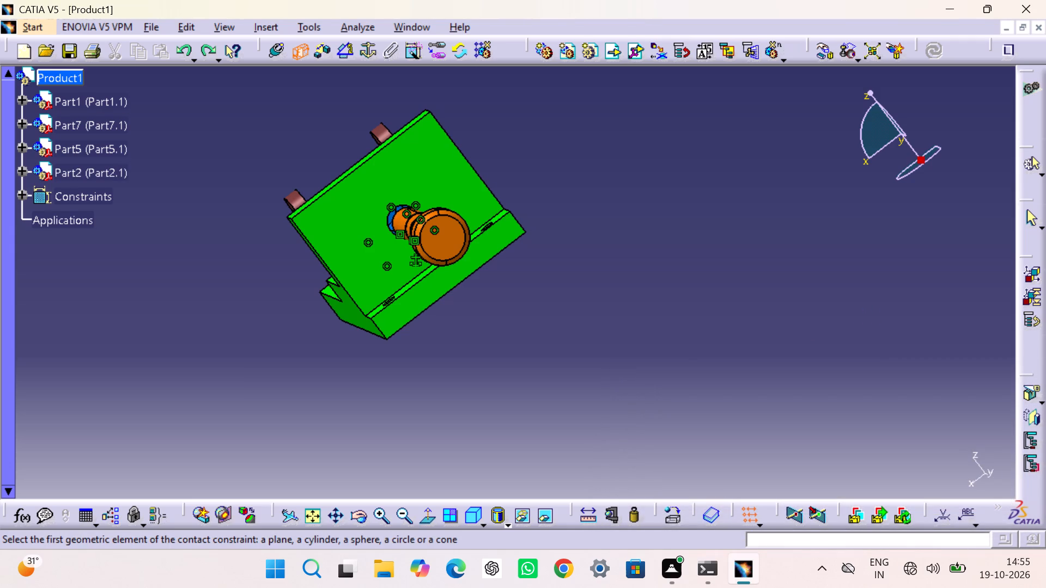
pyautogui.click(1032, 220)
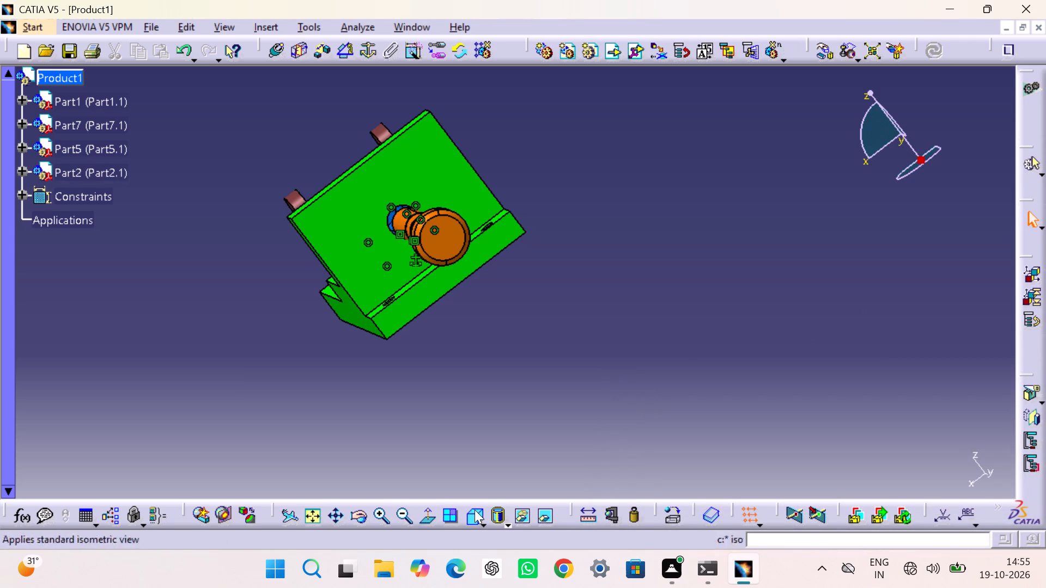
# Move the orange long bolt farther outward along the Y axis, well clear of the green upright plate.
pyautogui.click(475, 510)
pyautogui.click(575, 361)
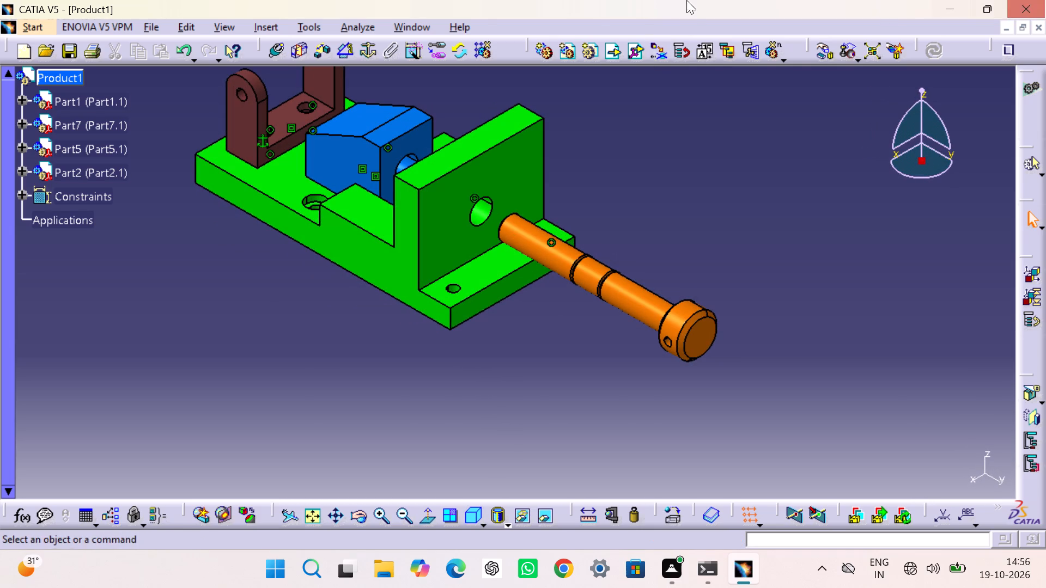
pyautogui.click(820, 54)
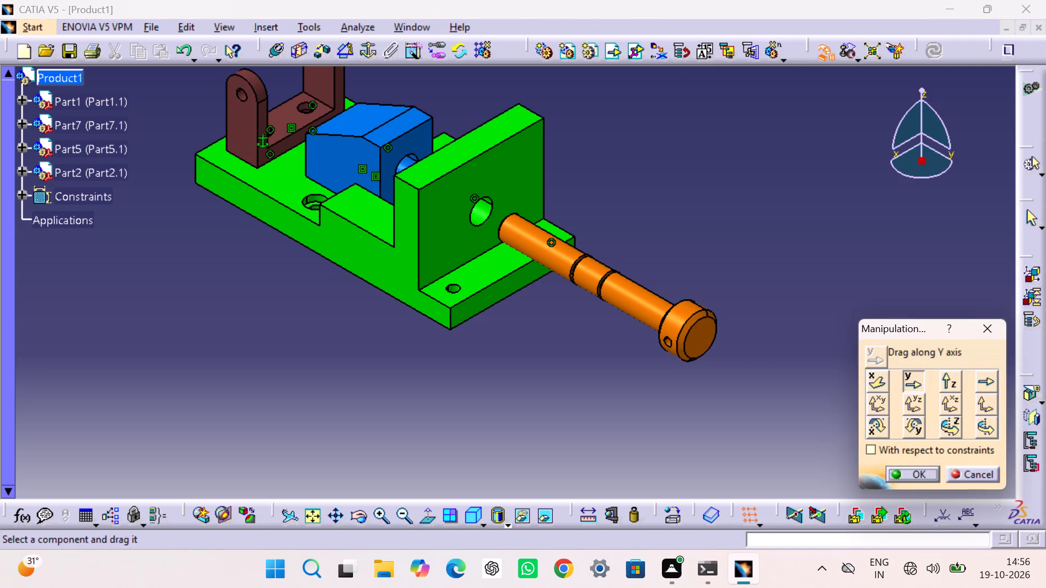
pyautogui.moveTo(577, 273); pyautogui.dragTo(862, 401)
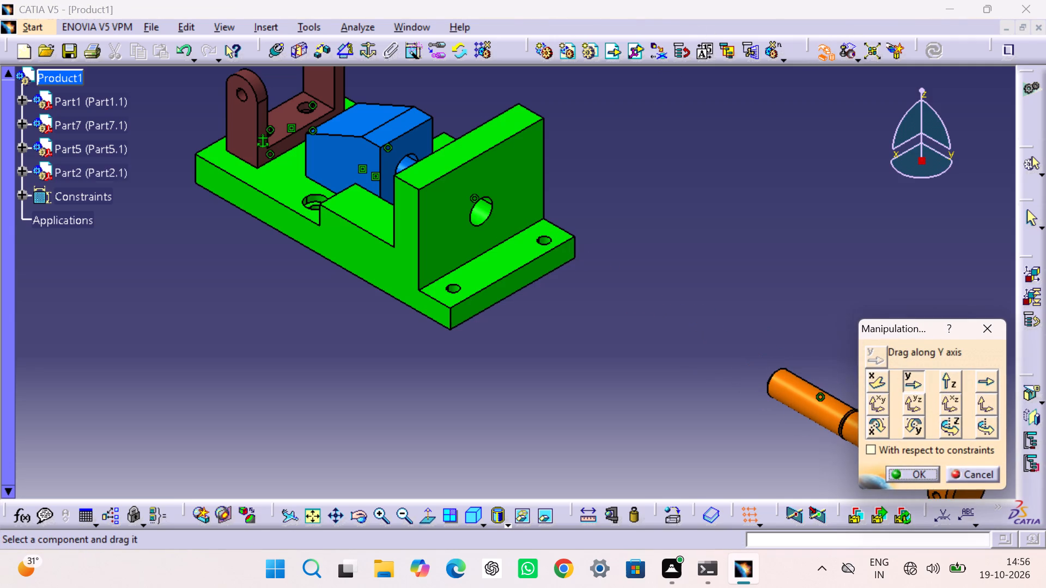
pyautogui.click(659, 238)
pyautogui.click(914, 470)
pyautogui.click(772, 284)
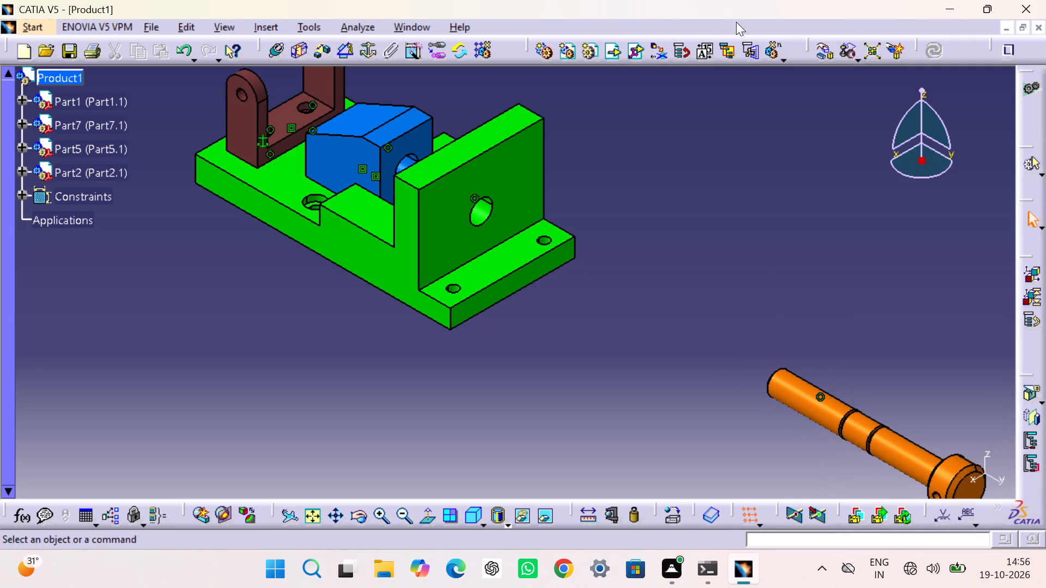
# Add a contact constraint between the inner end face of the blue block's hole and the long bolt's tip face, and update the assembly.
pyautogui.click(301, 52)
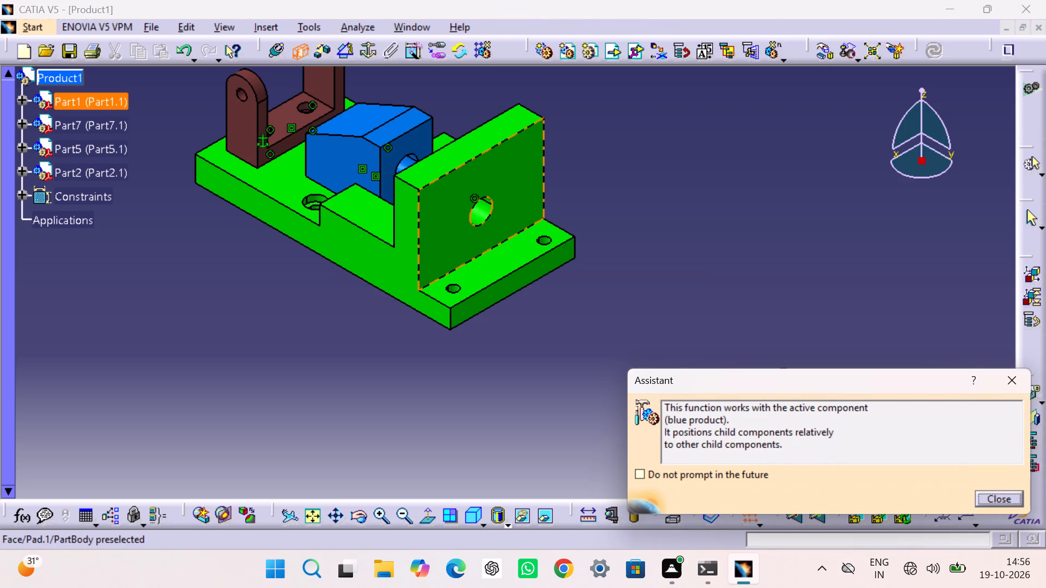
pyautogui.moveTo(447, 209); pyautogui.dragTo(341, 191, button='middle')
pyautogui.moveTo(447, 209); pyautogui.dragTo(342, 190, button='right')
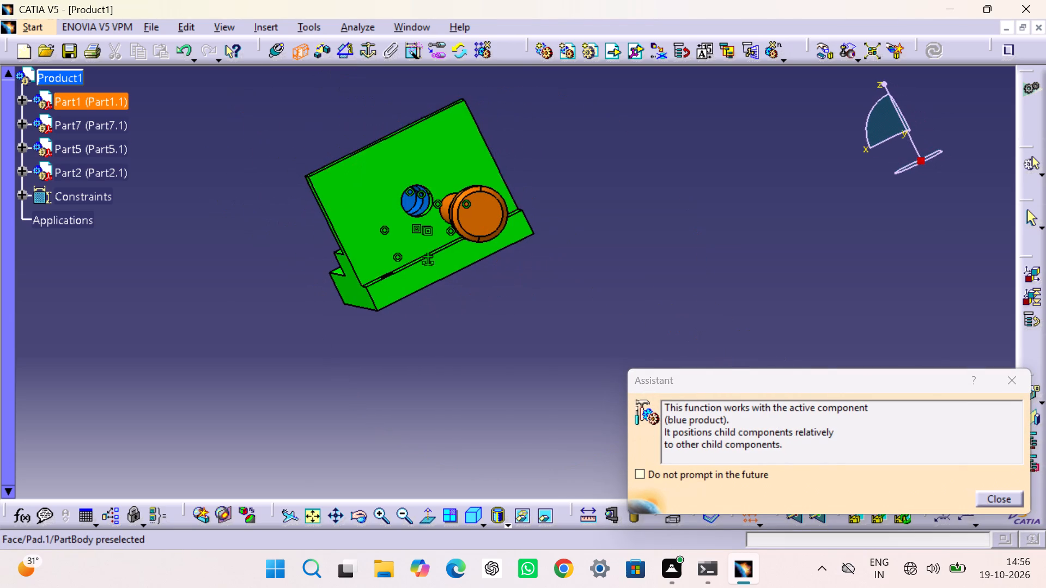
pyautogui.click(408, 203)
pyautogui.moveTo(409, 233); pyautogui.dragTo(644, 282, button='middle')
pyautogui.moveTo(409, 233); pyautogui.dragTo(648, 285, button='right')
pyautogui.moveTo(642, 281); pyautogui.dragTo(576, 275, button='middle')
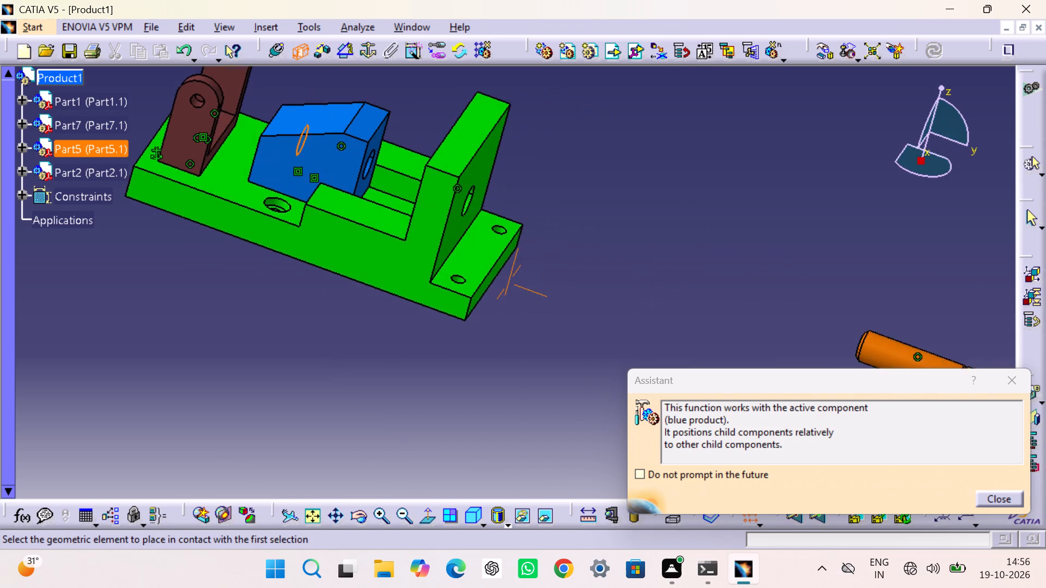
pyautogui.moveTo(576, 275); pyautogui.dragTo(507, 246, button='middle')
pyautogui.moveTo(685, 287); pyautogui.dragTo(728, 314, button='middle')
pyautogui.moveTo(685, 287); pyautogui.dragTo(731, 321, button='right')
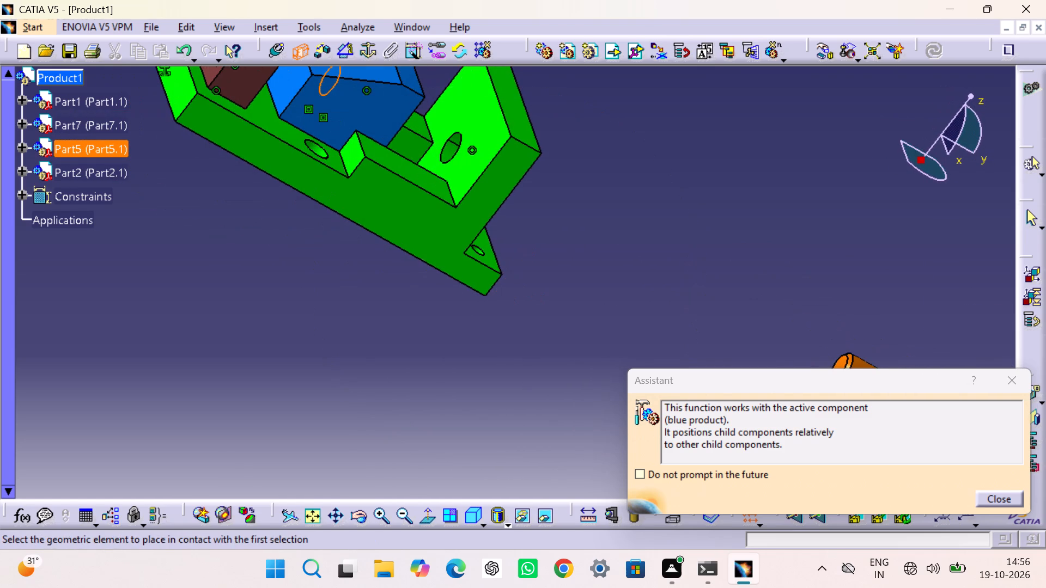
pyautogui.moveTo(787, 325); pyautogui.dragTo(617, 258, button='middle')
pyautogui.click(664, 298)
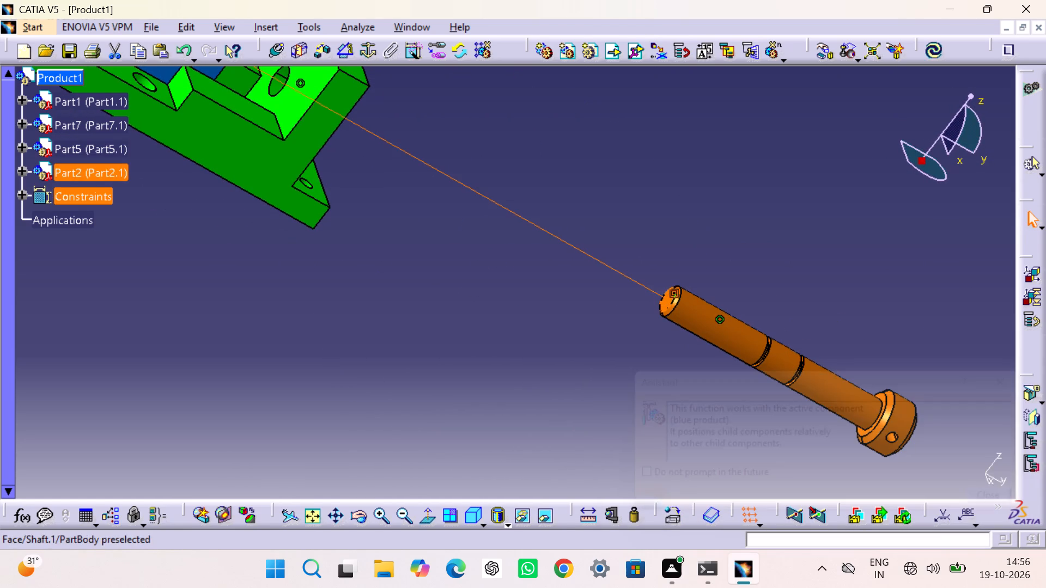
pyautogui.click(930, 50)
pyautogui.click(703, 246)
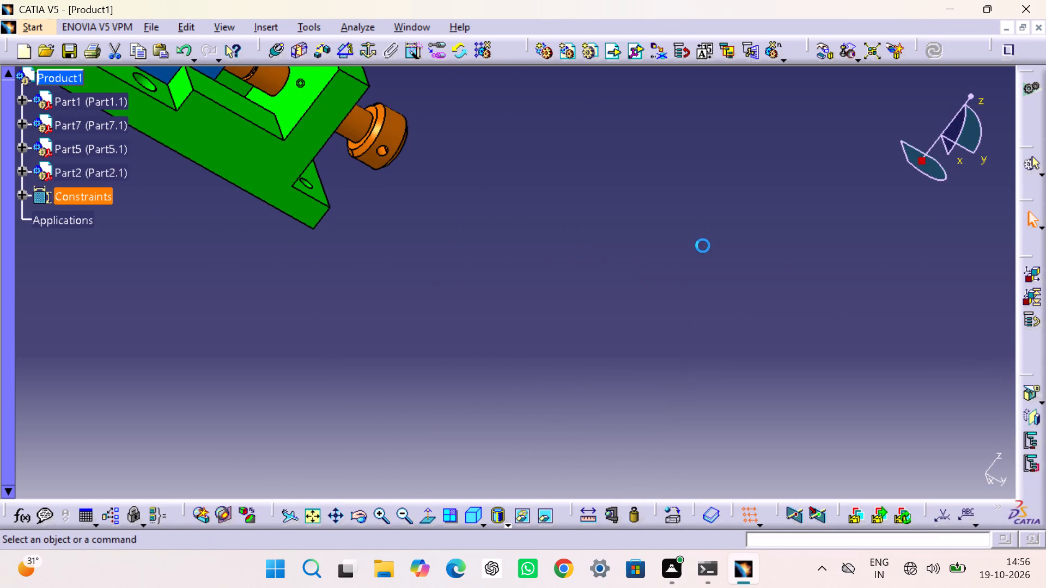
# Check the component degrees of freedom of the long bolt, Part2.1.
pyautogui.click(472, 509)
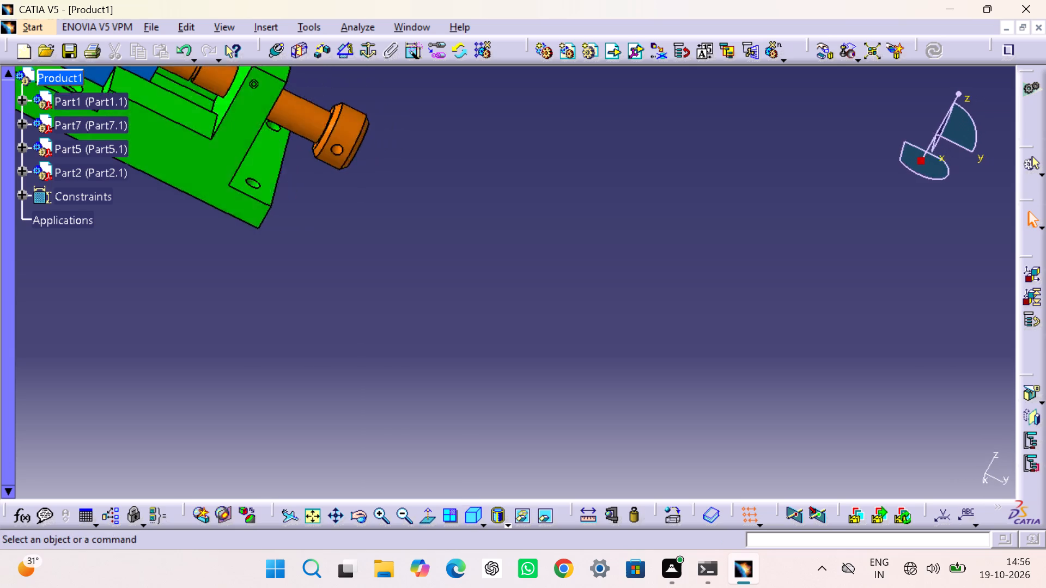
pyautogui.moveTo(400, 317); pyautogui.dragTo(568, 384, button='middle')
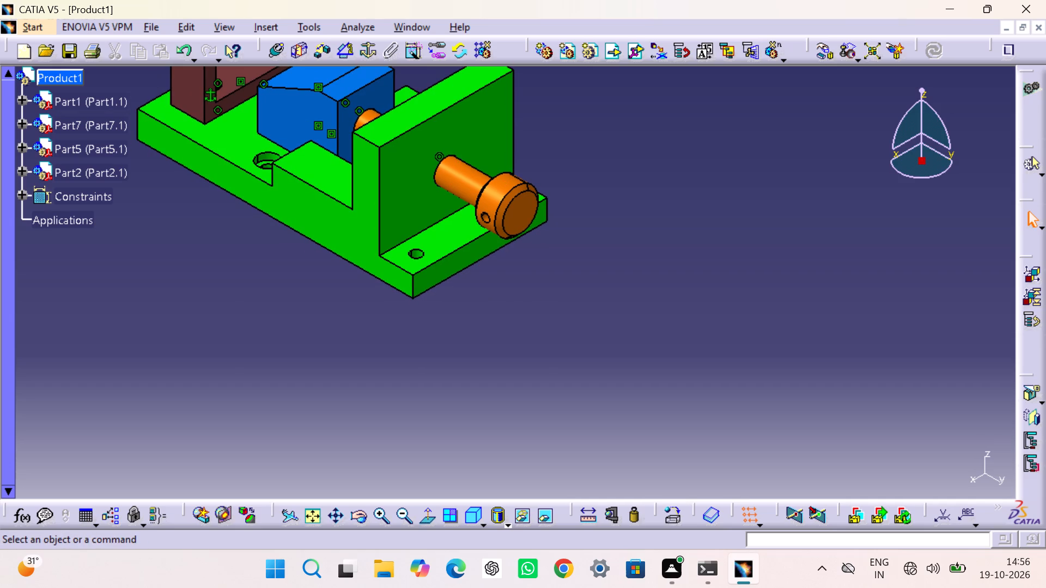
pyautogui.rightClick(93, 169)
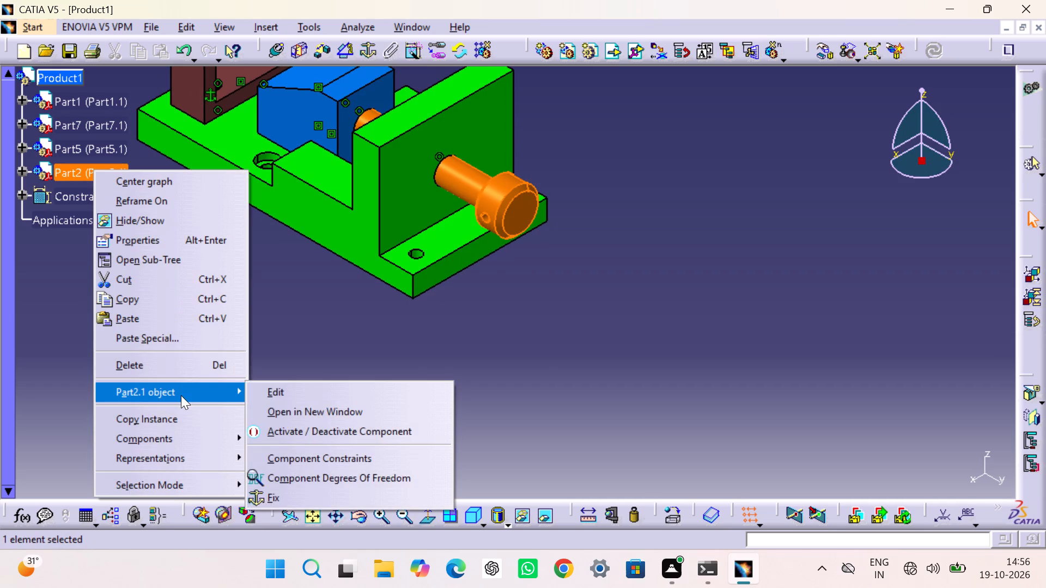
pyautogui.click(301, 482)
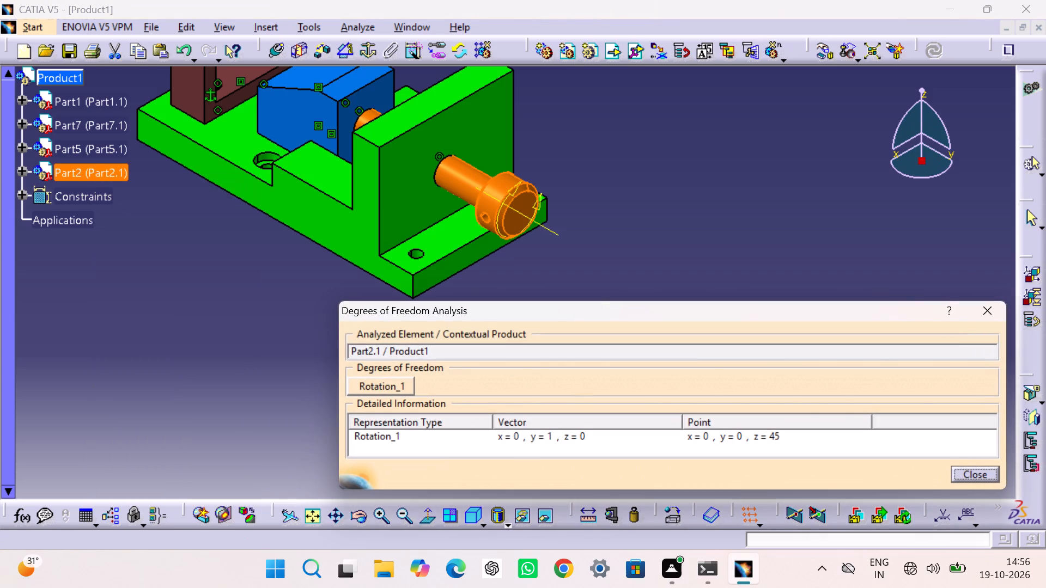
pyautogui.click(999, 305)
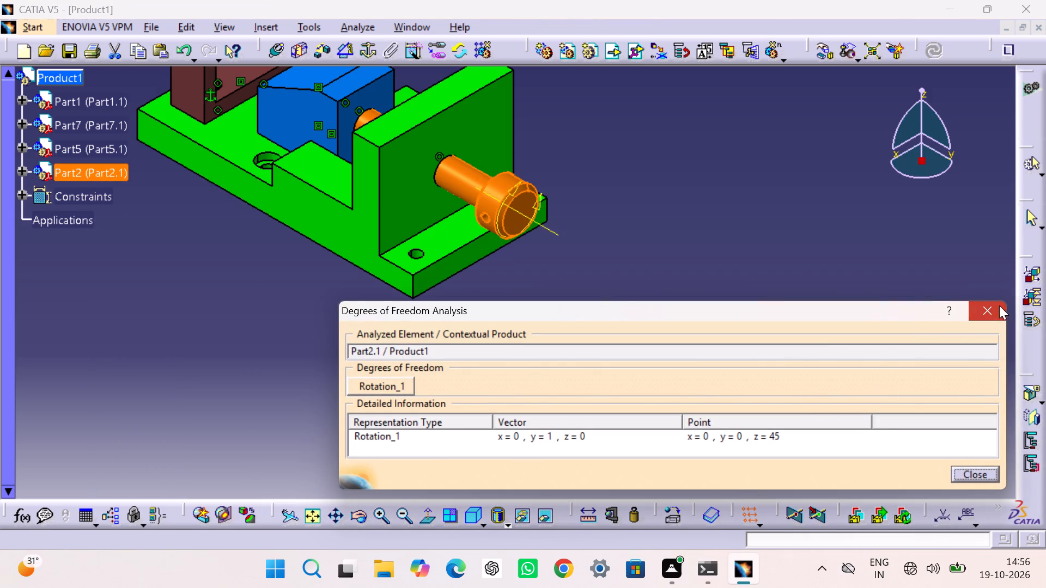
pyautogui.click(878, 274)
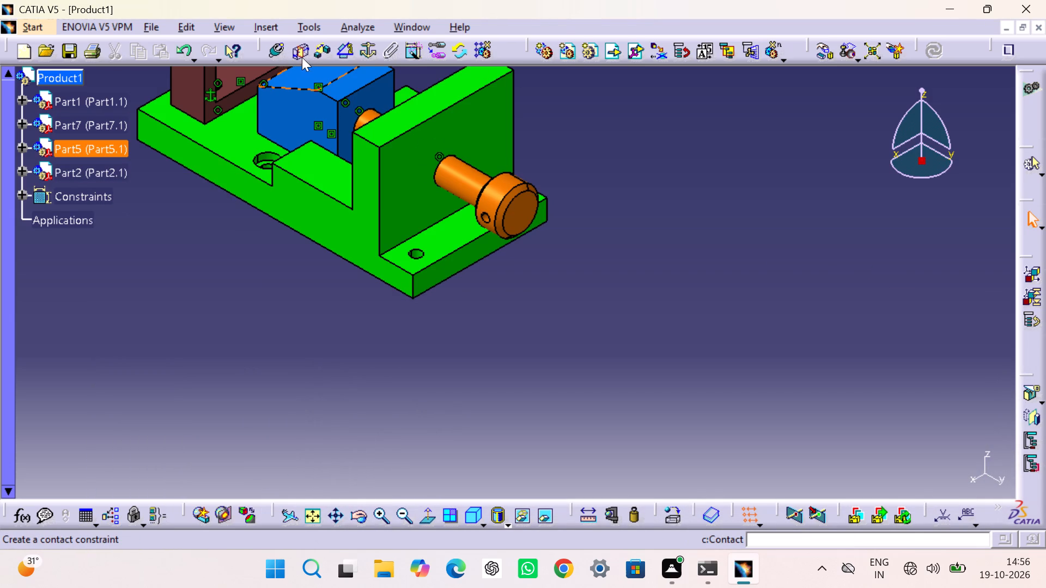
# Add a 0 deg angle constraint between the xy plane of the green base, Part1, and the xy plane of the long bolt, Part2.
pyautogui.click(340, 53)
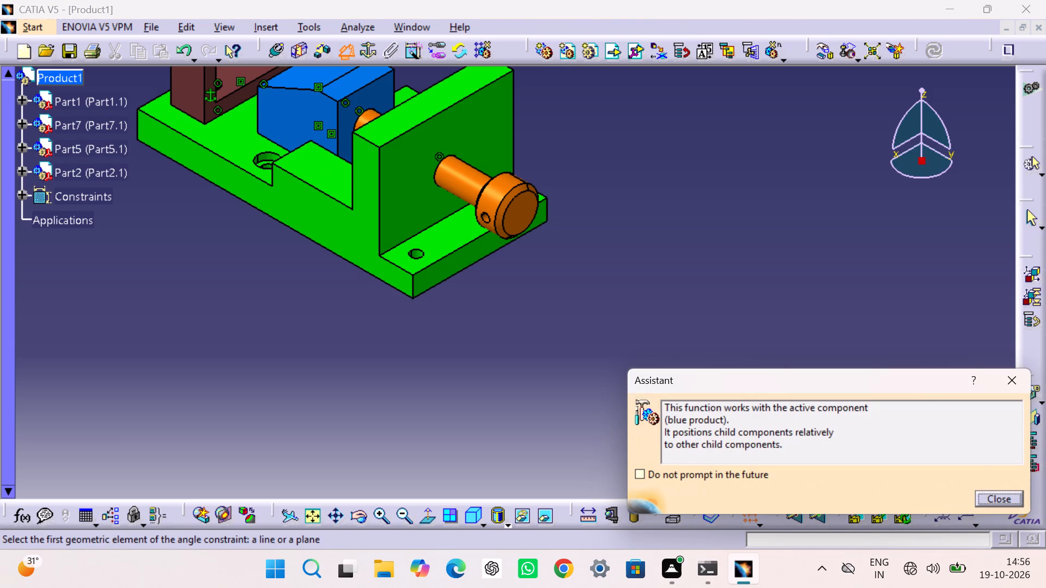
pyautogui.click(24, 97)
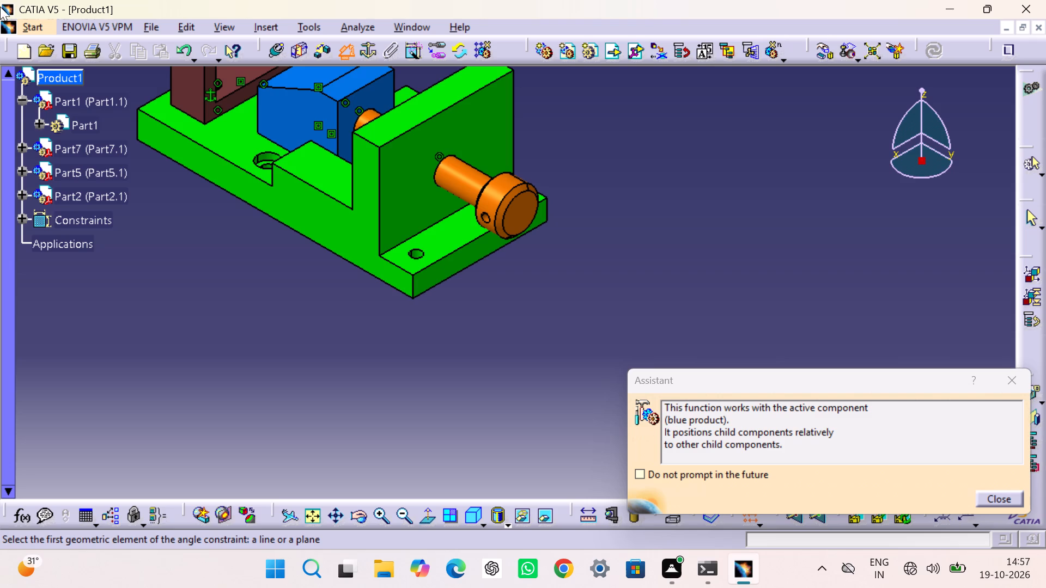
pyautogui.click(39, 120)
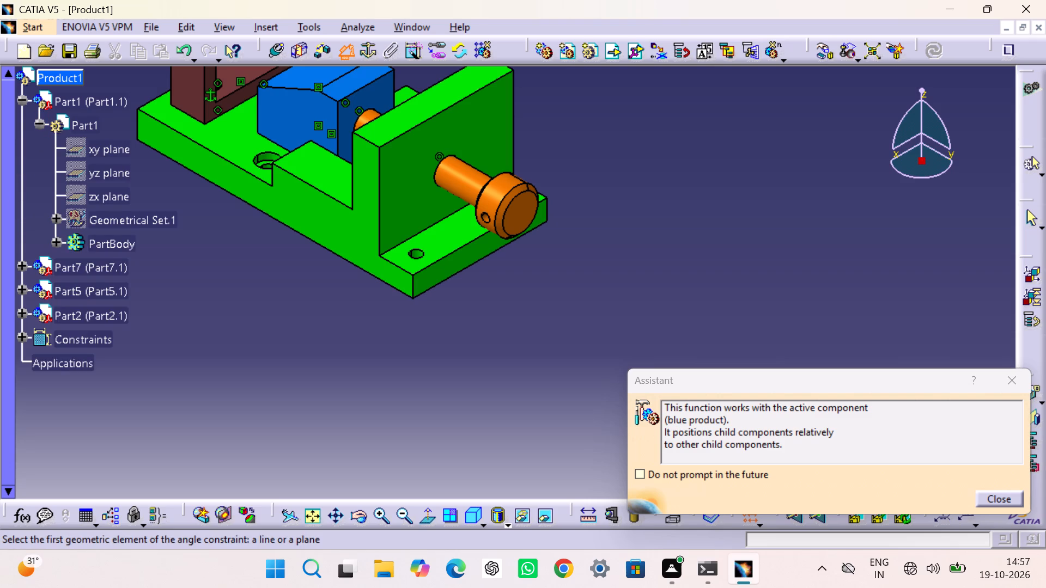
pyautogui.click(24, 313)
pyautogui.click(37, 331)
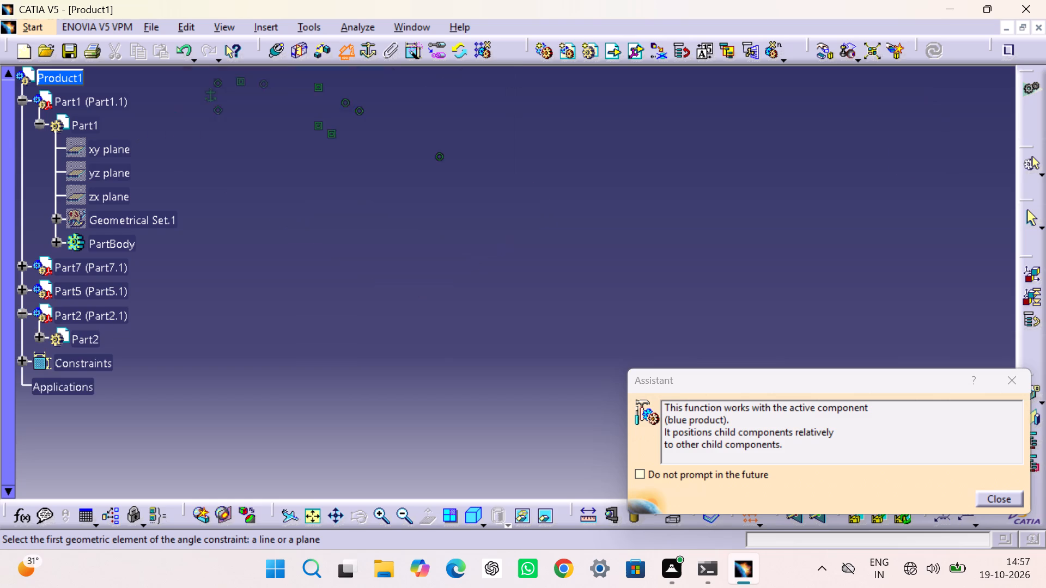
pyautogui.click(37, 329)
pyautogui.click(39, 337)
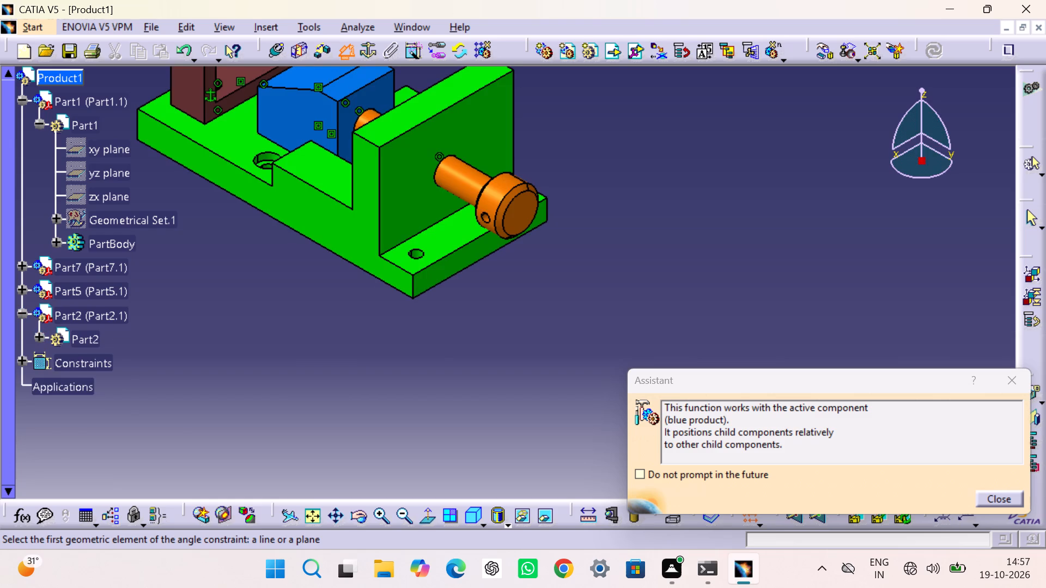
pyautogui.click(72, 148)
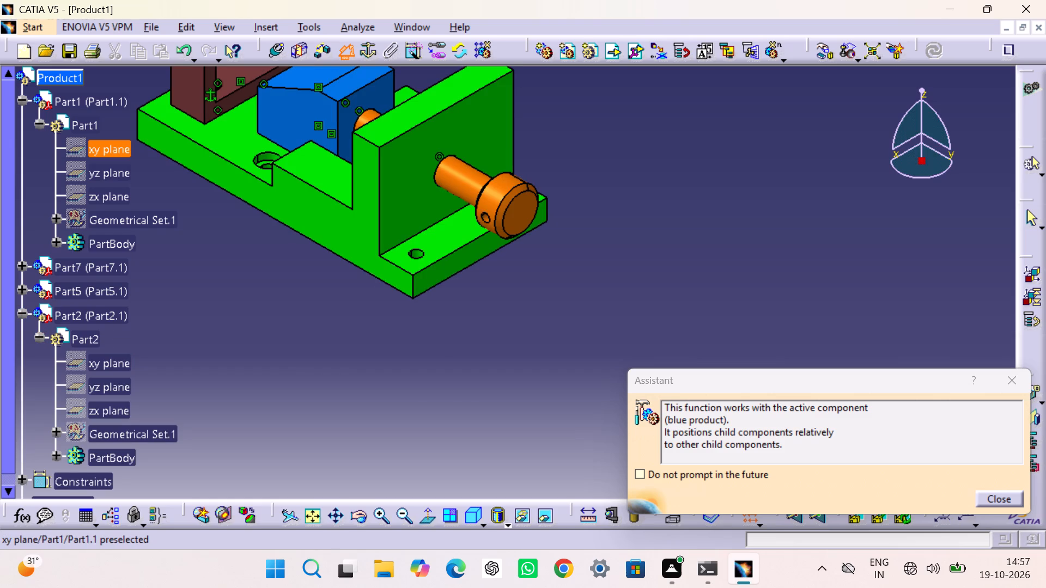
pyautogui.click(108, 358)
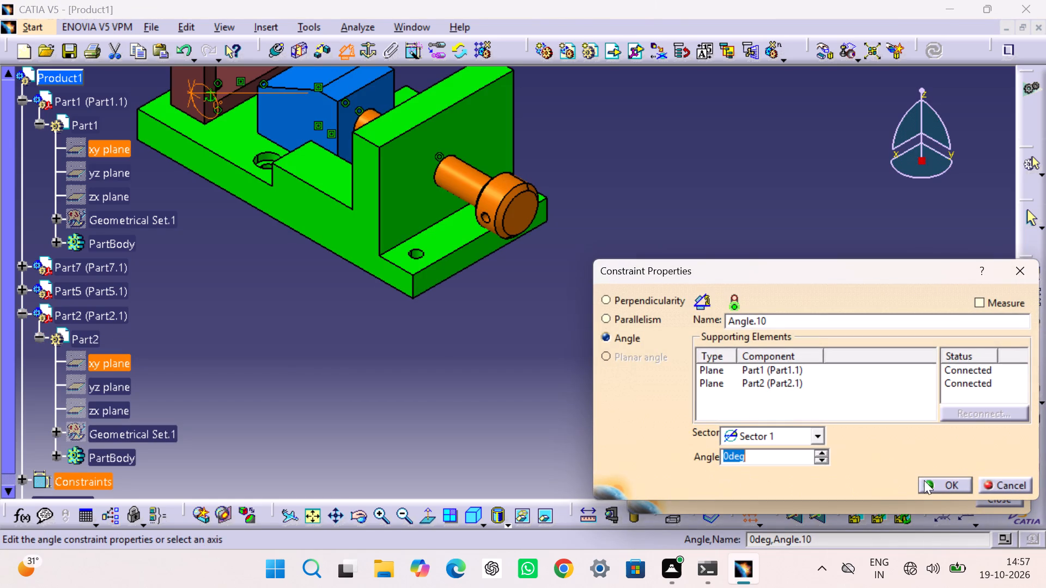
pyautogui.click(938, 481)
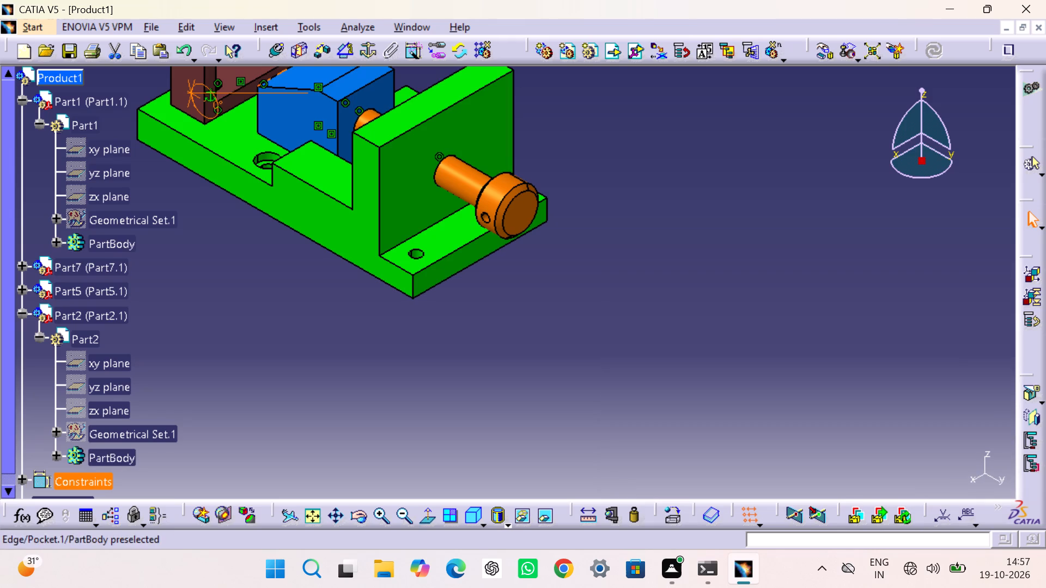
# Add a 0 deg angle constraint between the yz plane of Part1 and the yz plane of Part2.
pyautogui.click(348, 47)
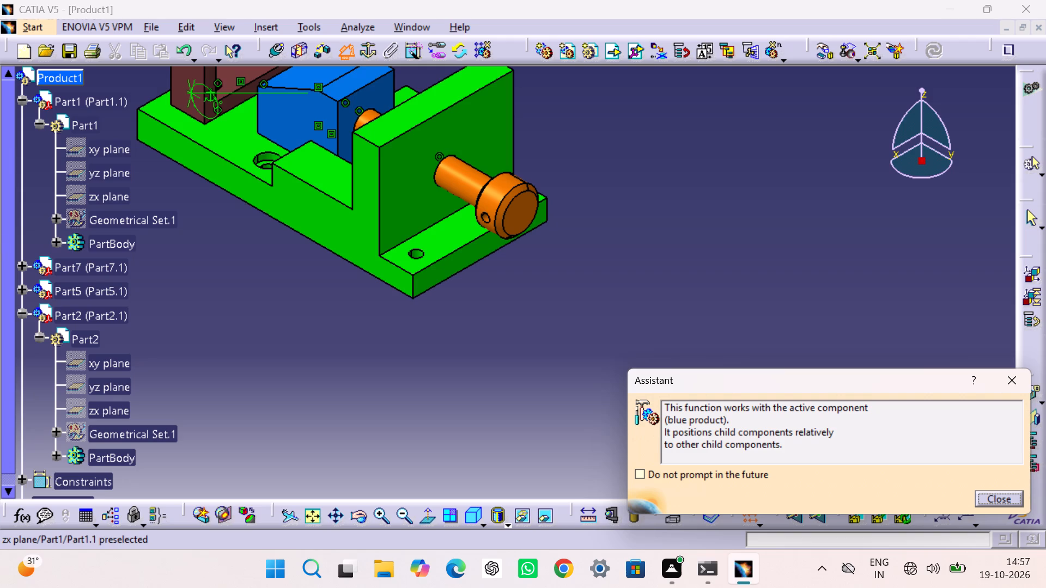
pyautogui.click(126, 172)
pyautogui.click(120, 386)
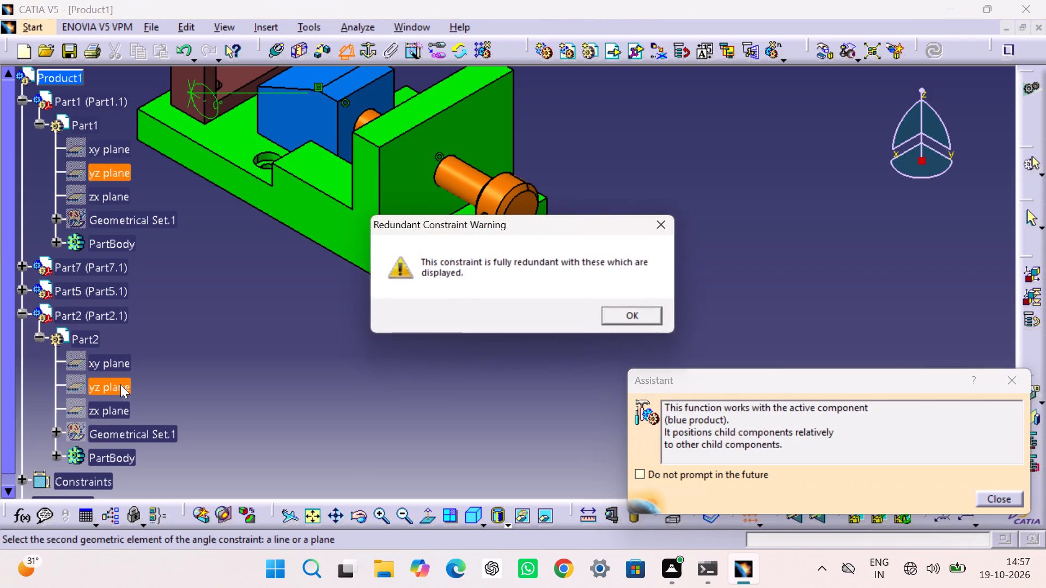
pyautogui.click(603, 310)
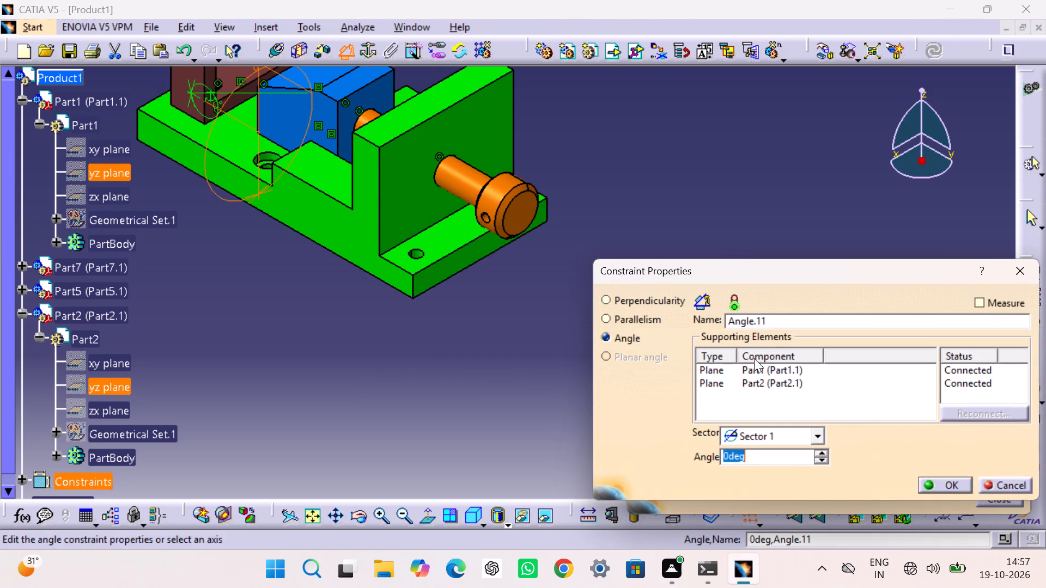
pyautogui.click(953, 477)
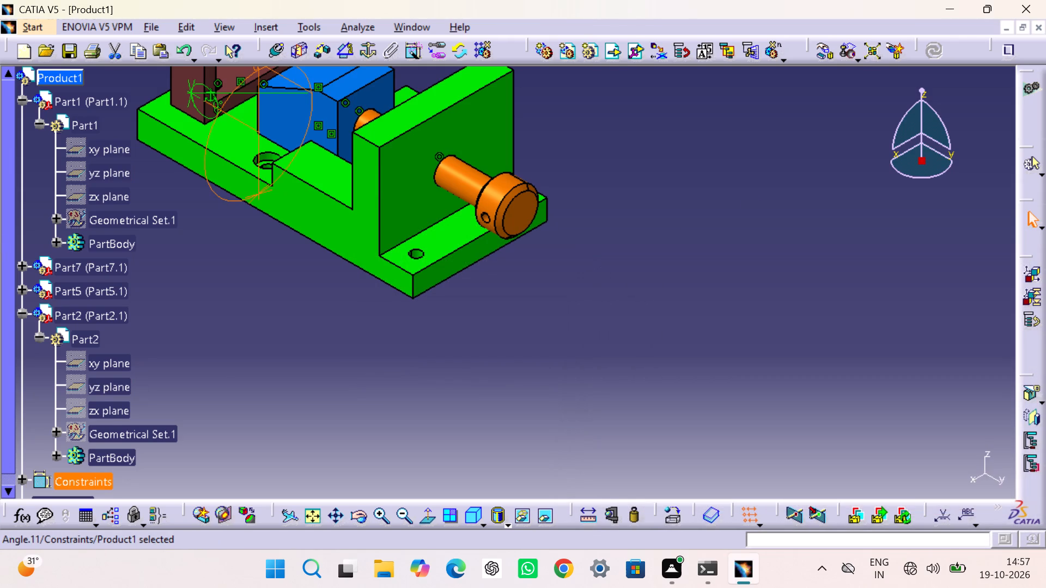
pyautogui.click(752, 206)
# Check the component degrees of freedom of the long bolt, Part2.1, and collapse its tree branch.
pyautogui.rightClick(88, 311)
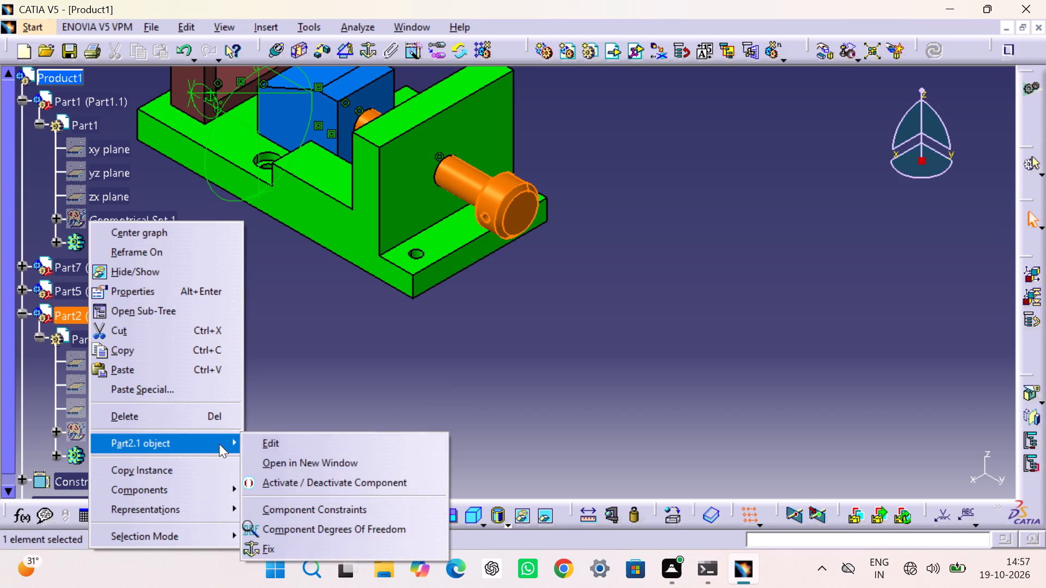
pyautogui.click(285, 529)
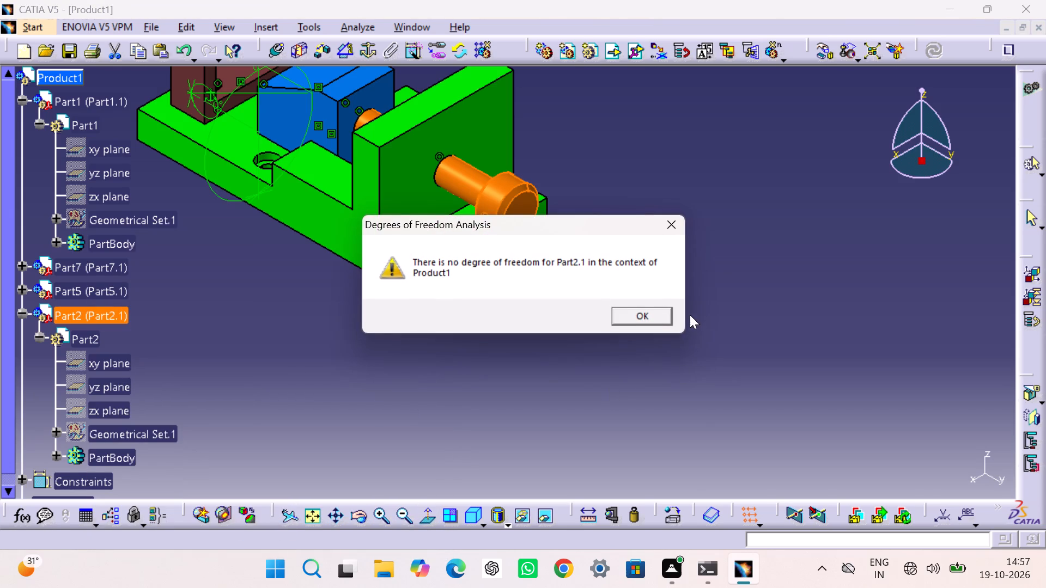
pyautogui.click(625, 310)
pyautogui.click(697, 285)
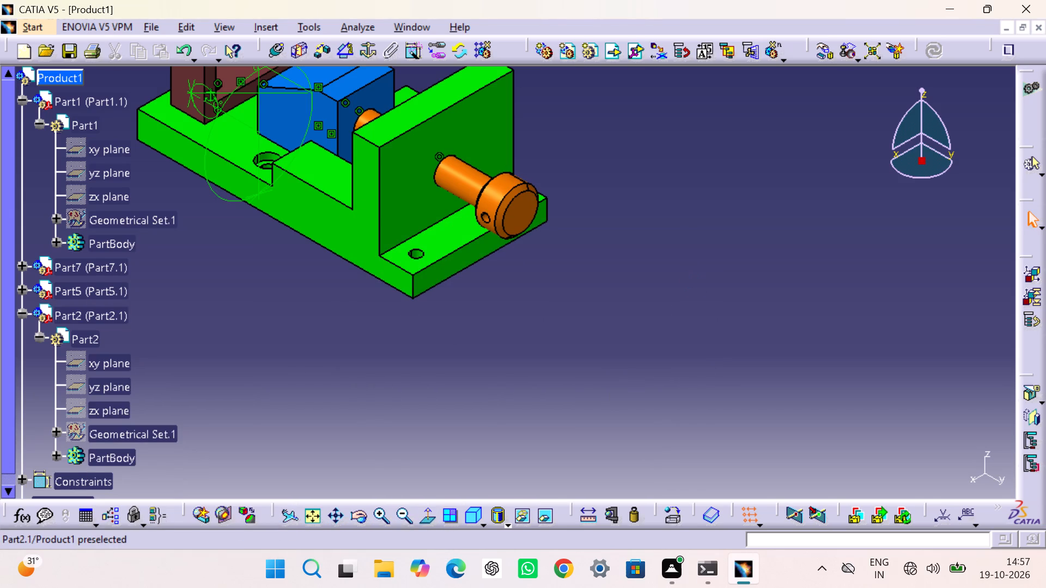
pyautogui.click(22, 315)
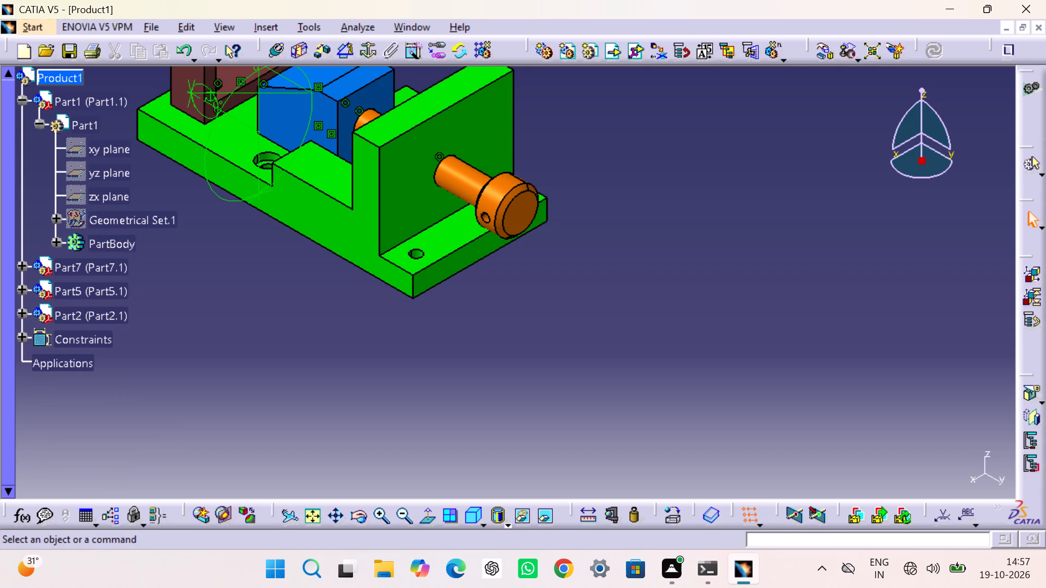
# Hide the two angle constraints between the green base and the long bolt.
pyautogui.rightClick(205, 181)
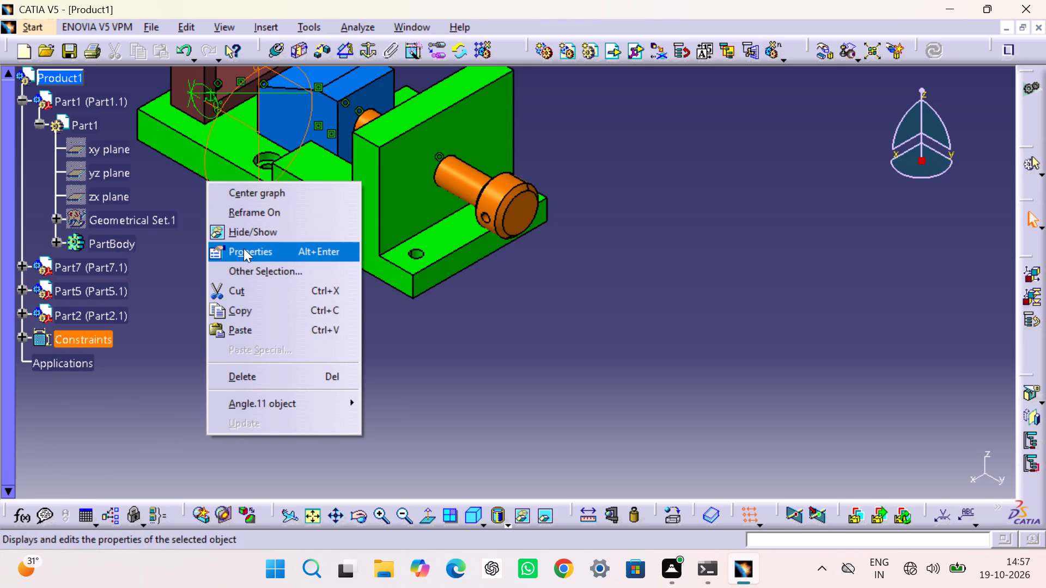
pyautogui.click(244, 228)
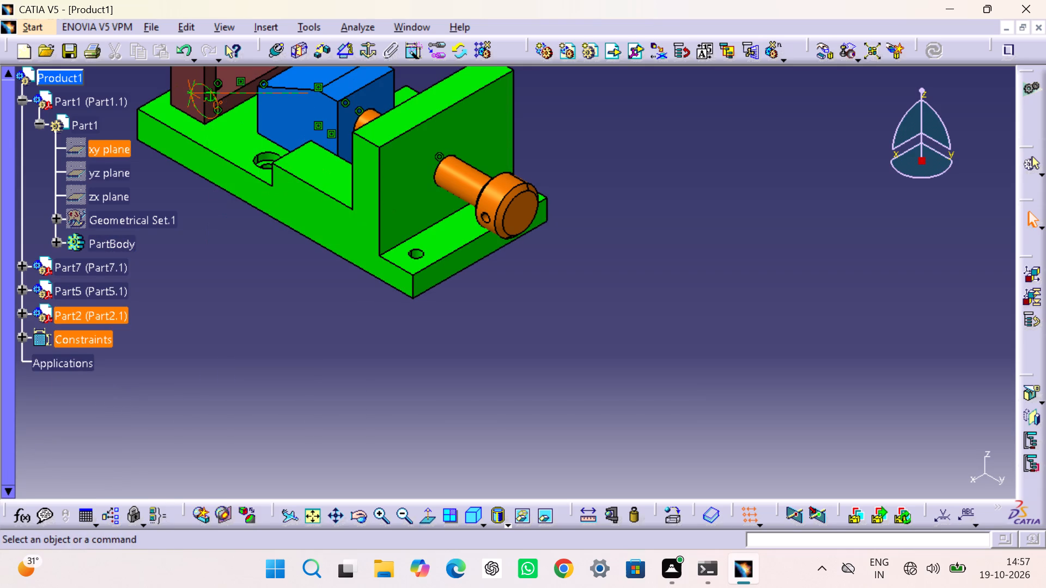
pyautogui.rightClick(202, 95)
pyautogui.click(212, 142)
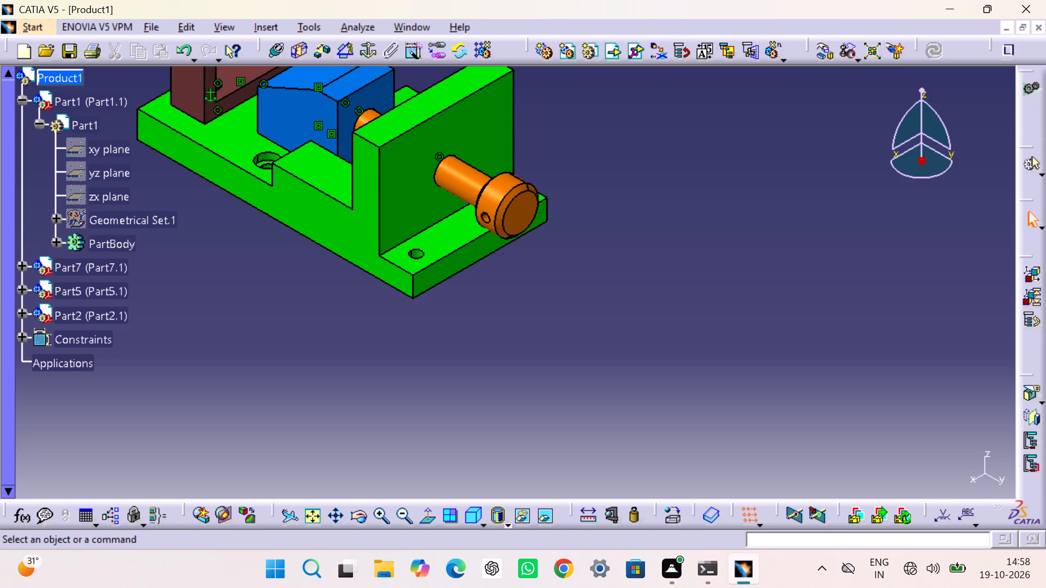
# Insert the existing component Part6.CATPart into Product1.
pyautogui.moveTo(256, 313); pyautogui.dragTo(266, 318, button='middle')
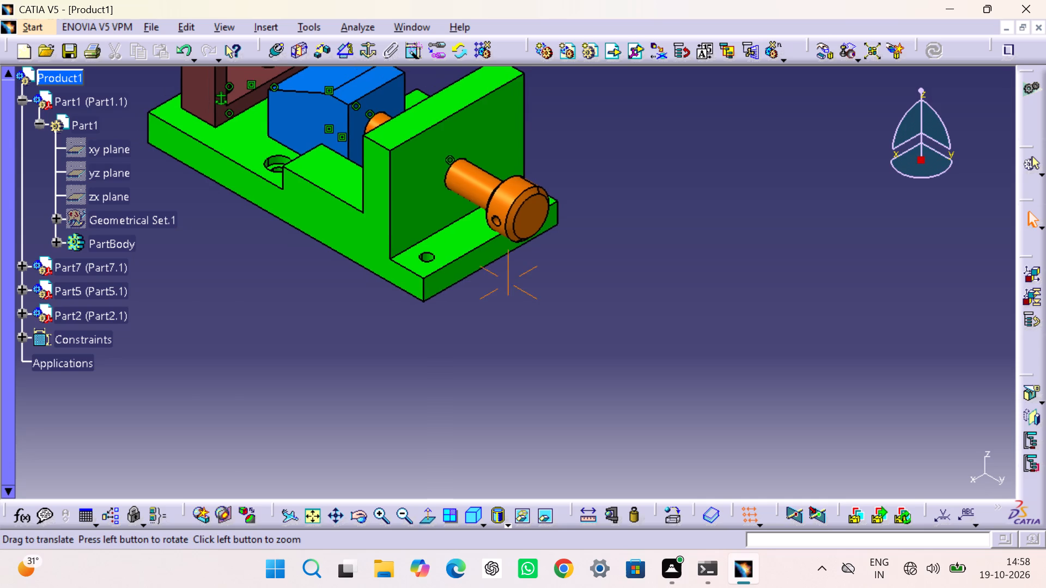
pyautogui.moveTo(266, 318); pyautogui.dragTo(358, 445, button='middle')
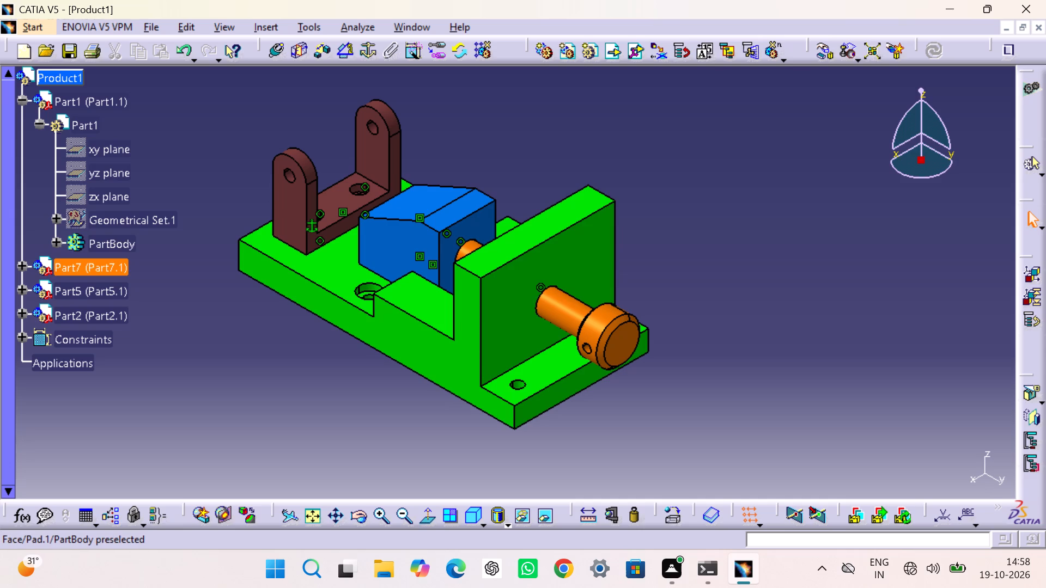
pyautogui.rightClick(74, 81)
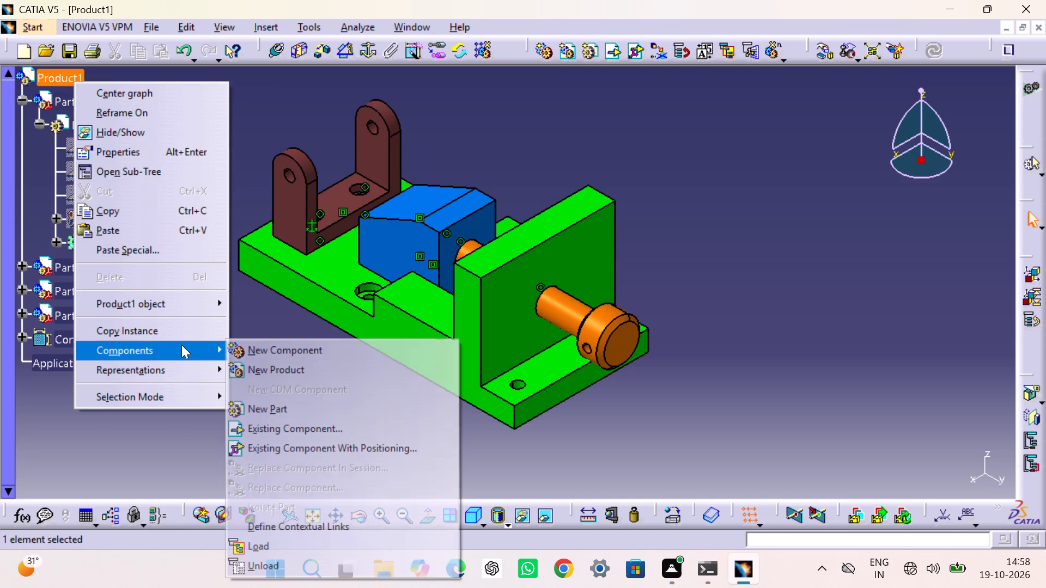
pyautogui.click(272, 434)
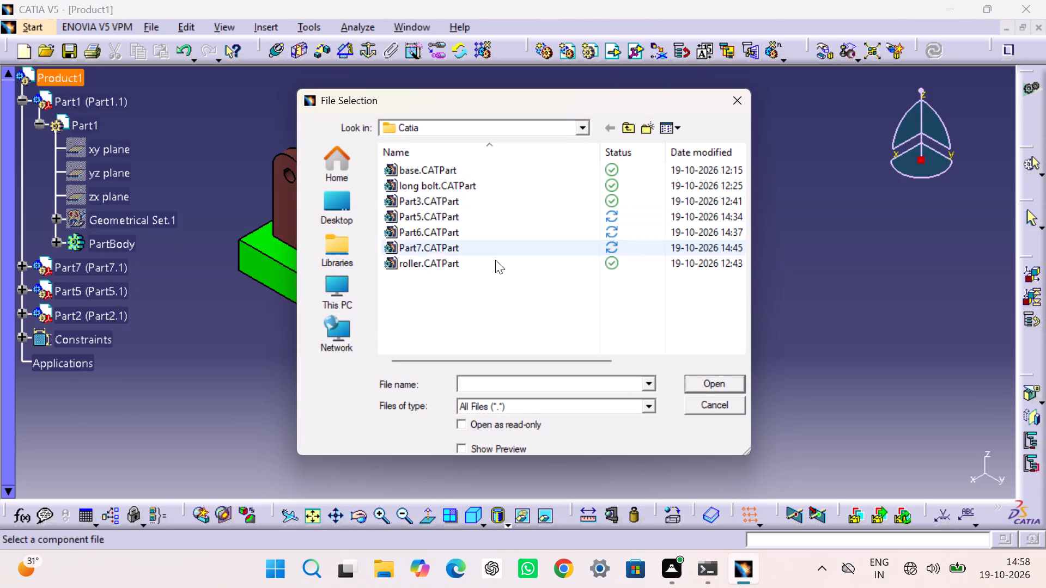
pyautogui.click(449, 228)
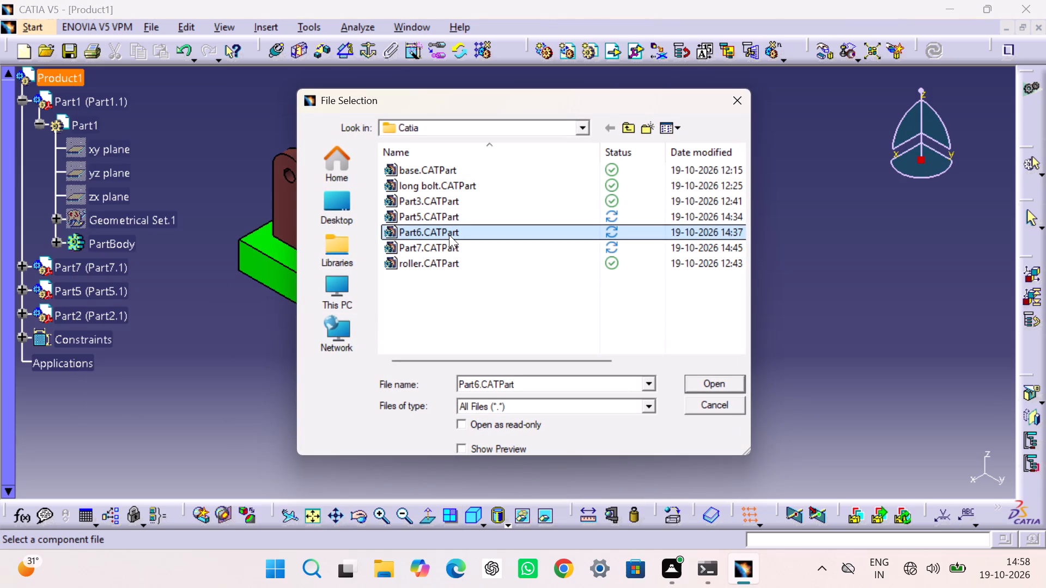
pyautogui.click(694, 380)
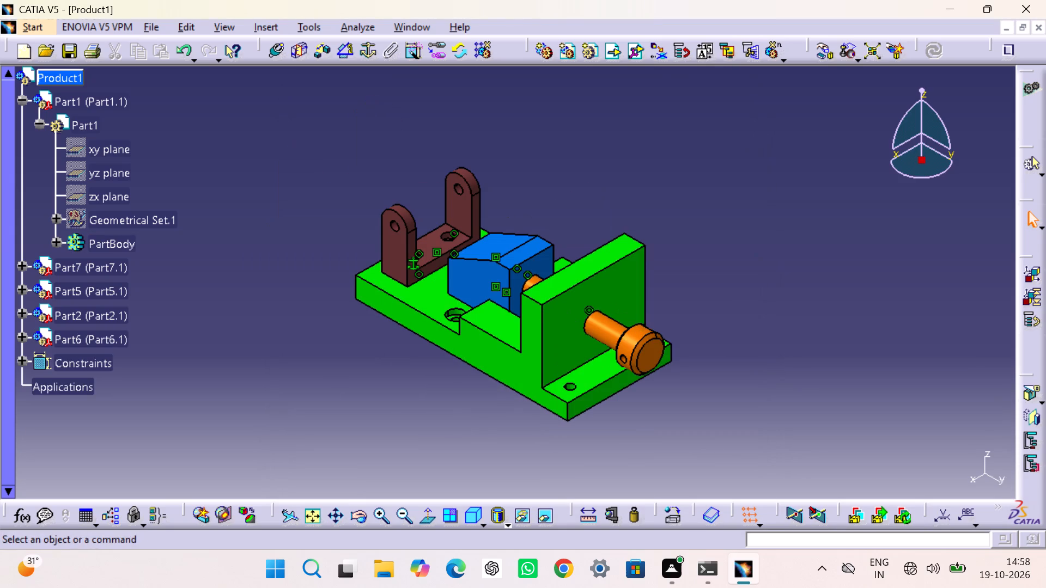
# Move the beige pin, Part6, along the Y axis from beneath the green base to beyond its bolt end.
pyautogui.moveTo(404, 348); pyautogui.dragTo(442, 207, button='middle')
pyautogui.moveTo(404, 330); pyautogui.dragTo(442, 207, button='right')
pyautogui.moveTo(417, 330); pyautogui.dragTo(431, 295, button='middle')
pyautogui.moveTo(417, 330); pyautogui.dragTo(430, 296, button='right')
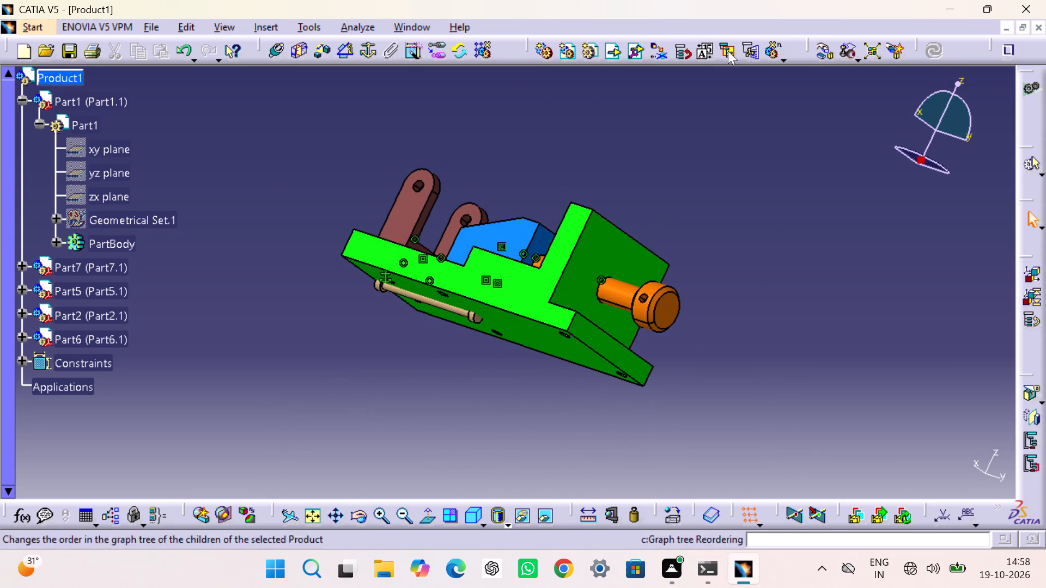
pyautogui.click(818, 47)
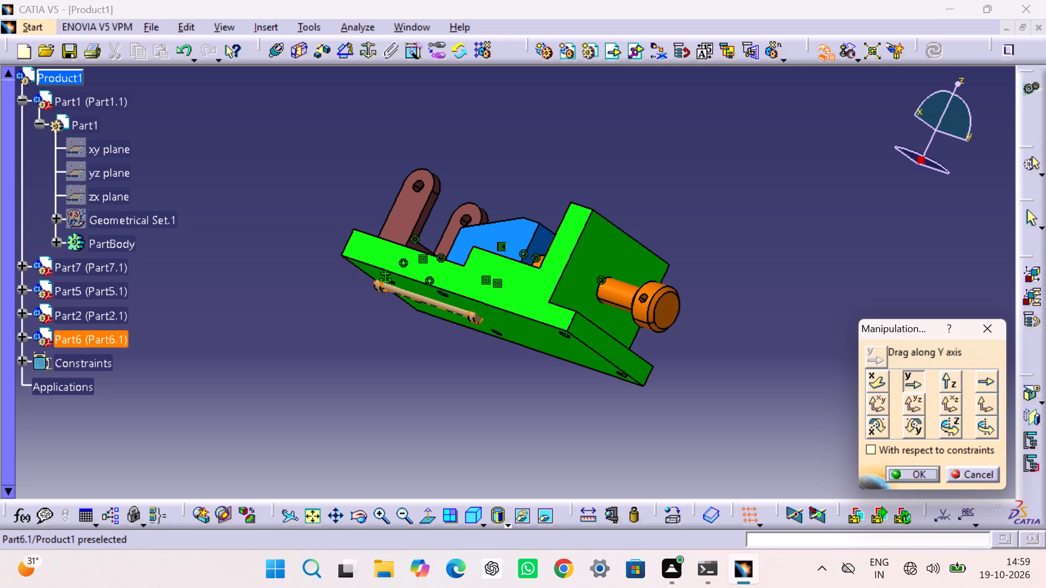
pyautogui.moveTo(439, 308); pyautogui.dragTo(749, 382)
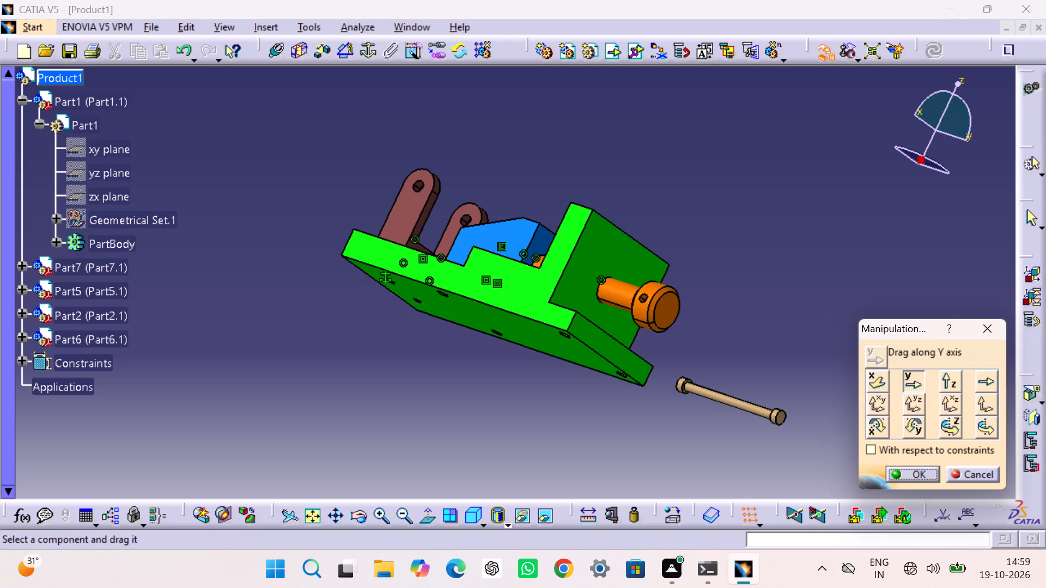
# Rotate the Part6 pin around the Z axis so that it lies crosswise to the long bolt.
pyautogui.click(952, 425)
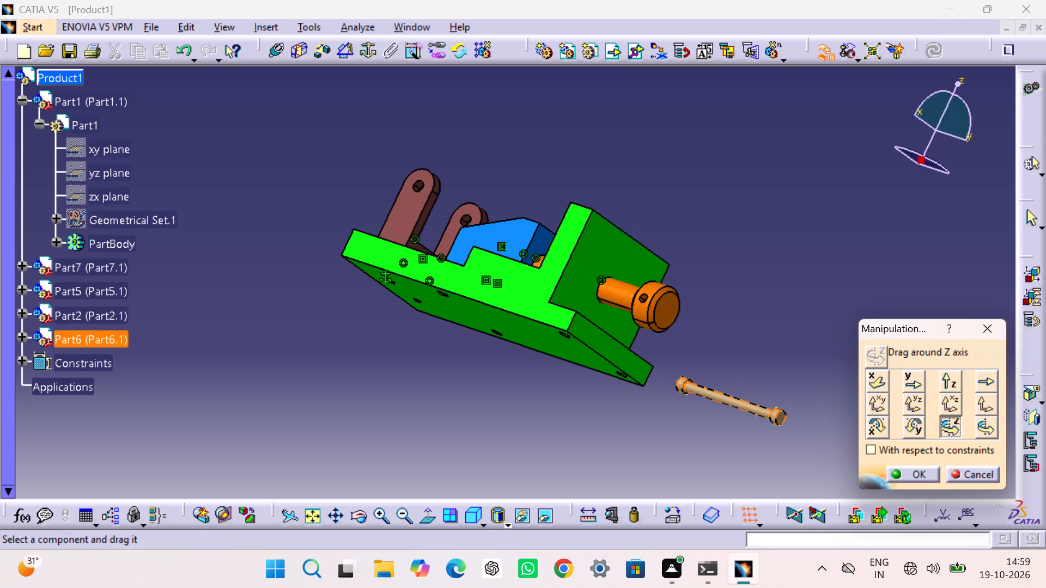
pyautogui.moveTo(777, 418); pyautogui.dragTo(358, 174)
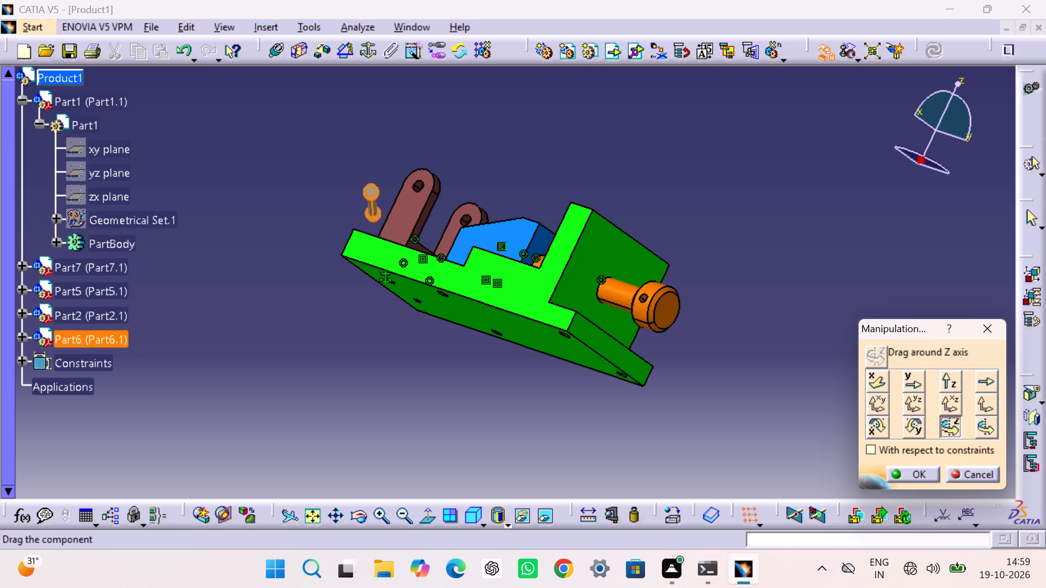
pyautogui.moveTo(358, 174); pyautogui.dragTo(216, 99)
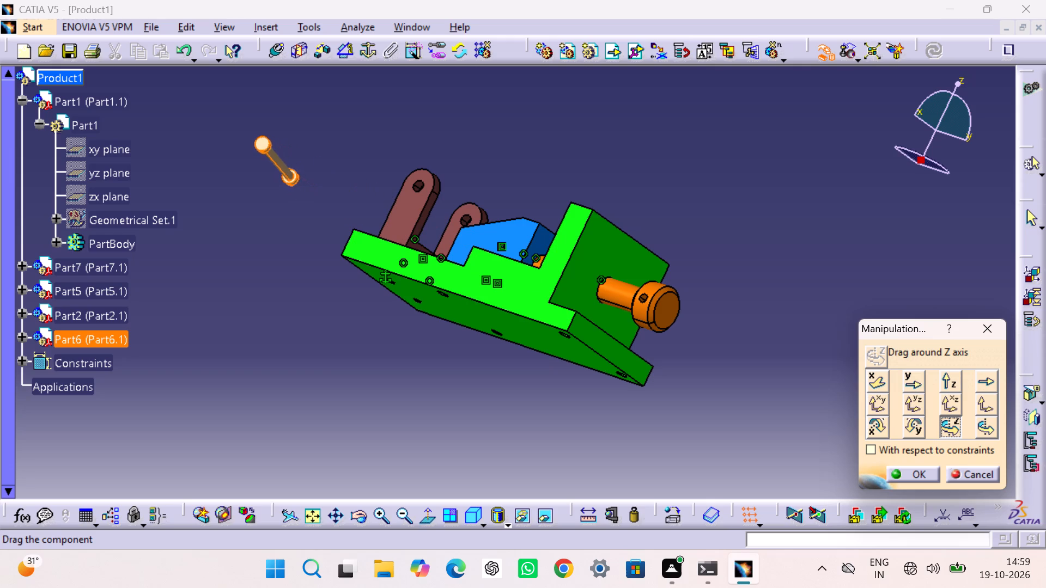
pyautogui.moveTo(216, 99); pyautogui.dragTo(210, 99)
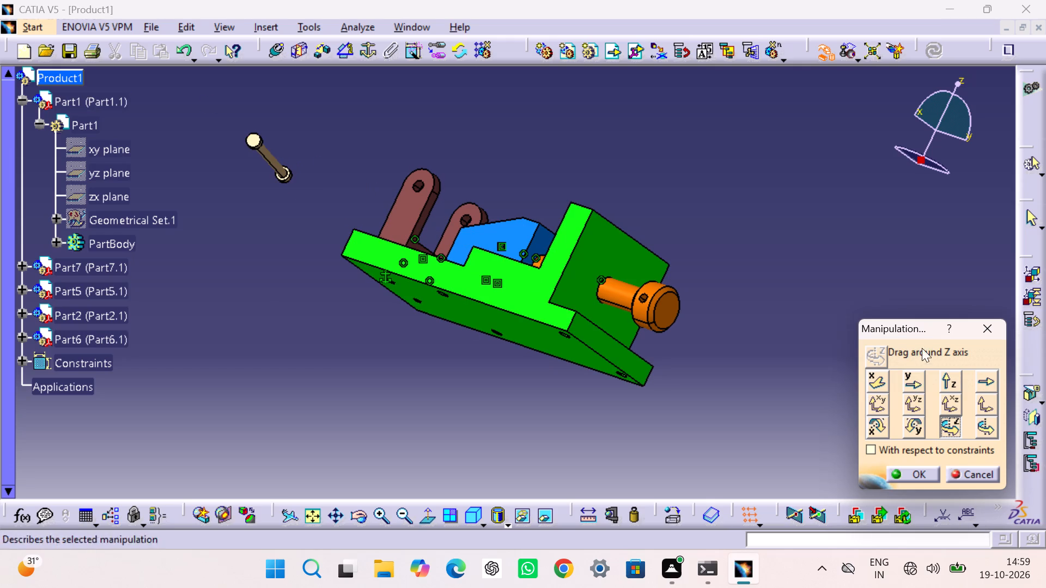
# Move the Part6 pin along the Y axis to just beyond the long bolt's head.
pyautogui.click(904, 377)
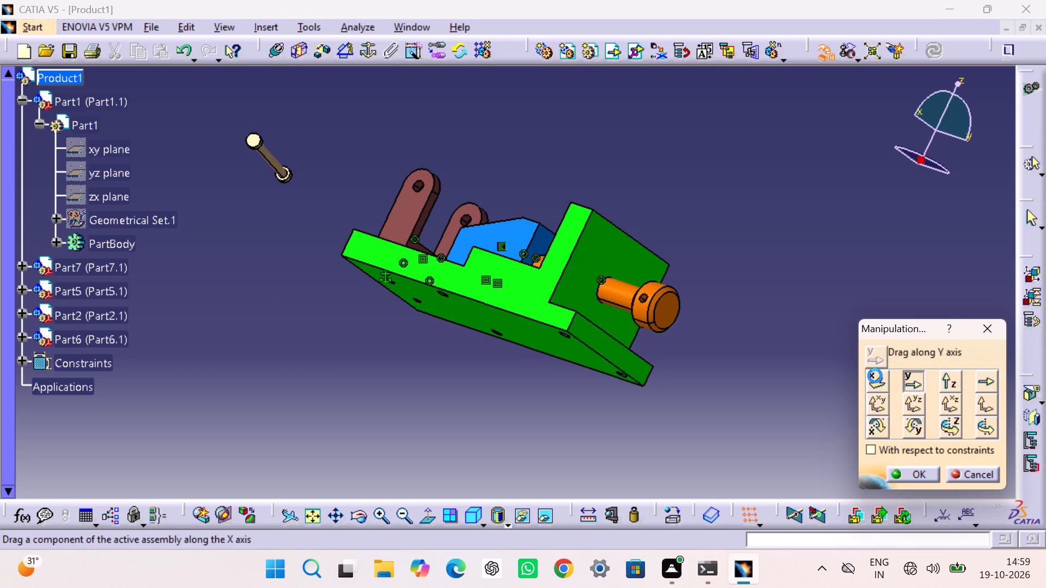
pyautogui.moveTo(269, 164); pyautogui.dragTo(630, 347)
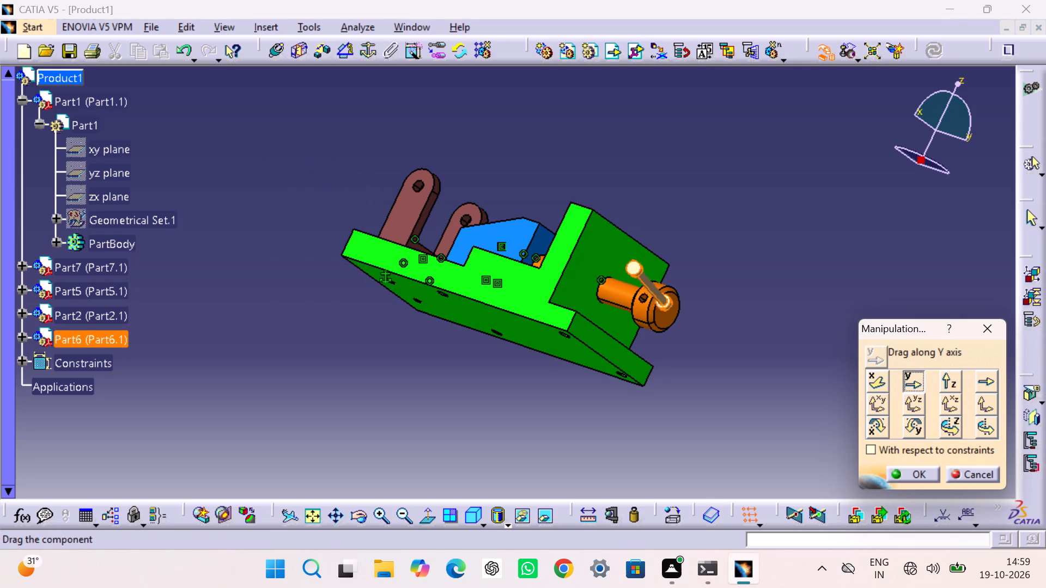
pyautogui.moveTo(630, 347); pyautogui.dragTo(686, 384)
pyautogui.click(788, 249)
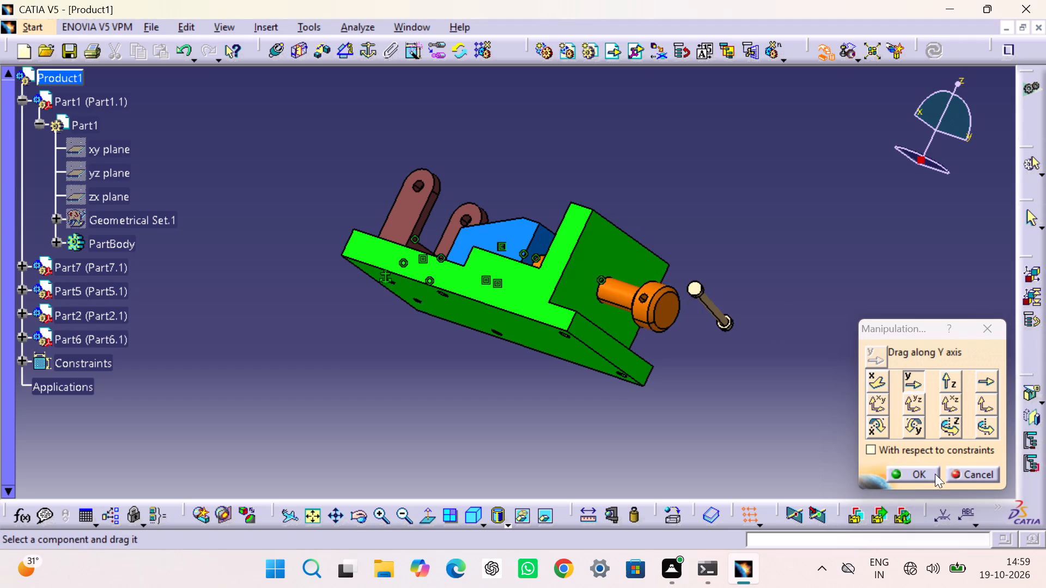
# Add a coincidence constraint between the Part6 pin's axis and the cross hole's axis in the long bolt's head, and update the assembly.
pyautogui.moveTo(933, 474); pyautogui.dragTo(928, 473)
pyautogui.click(823, 318)
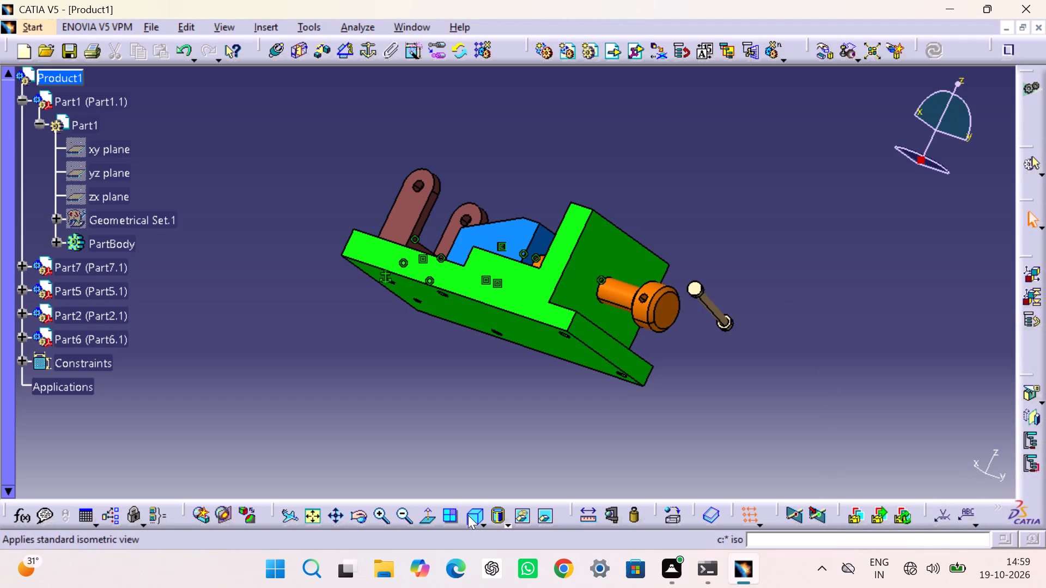
pyautogui.click(468, 514)
pyautogui.click(776, 334)
pyautogui.moveTo(738, 348); pyautogui.dragTo(624, 134, button='middle')
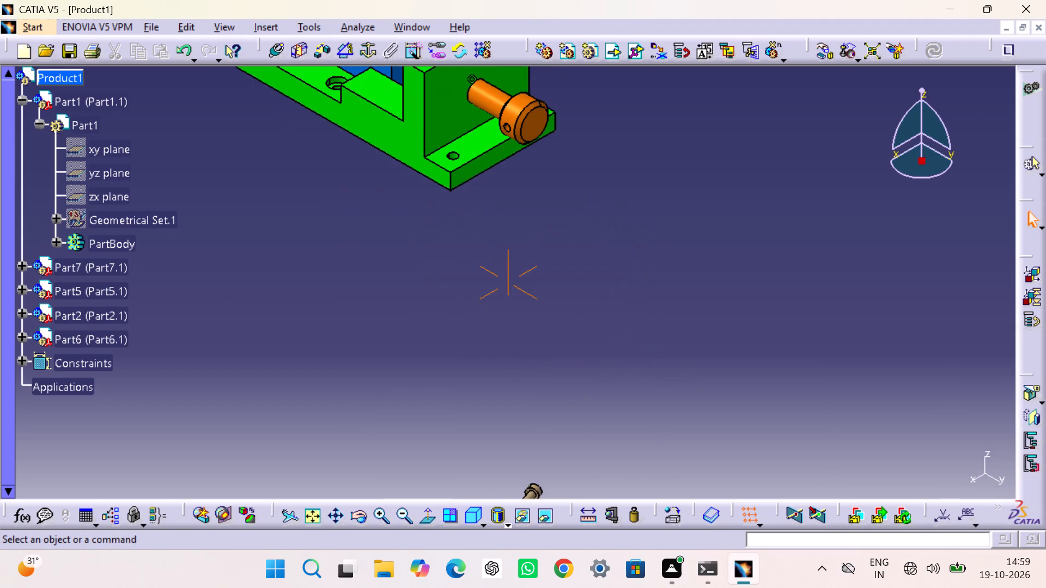
pyautogui.moveTo(624, 134); pyautogui.dragTo(624, 144, button='middle')
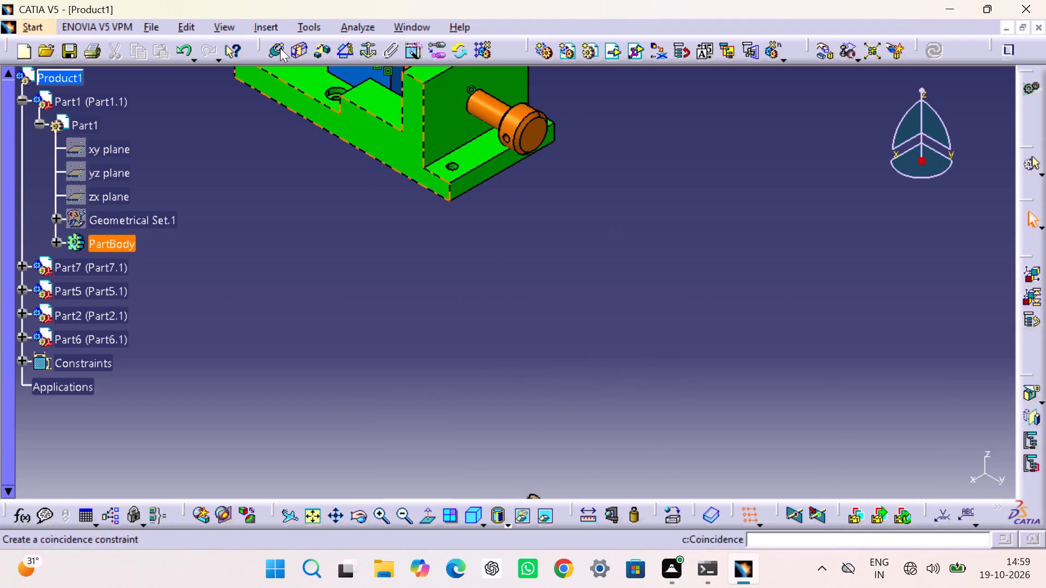
pyautogui.click(280, 48)
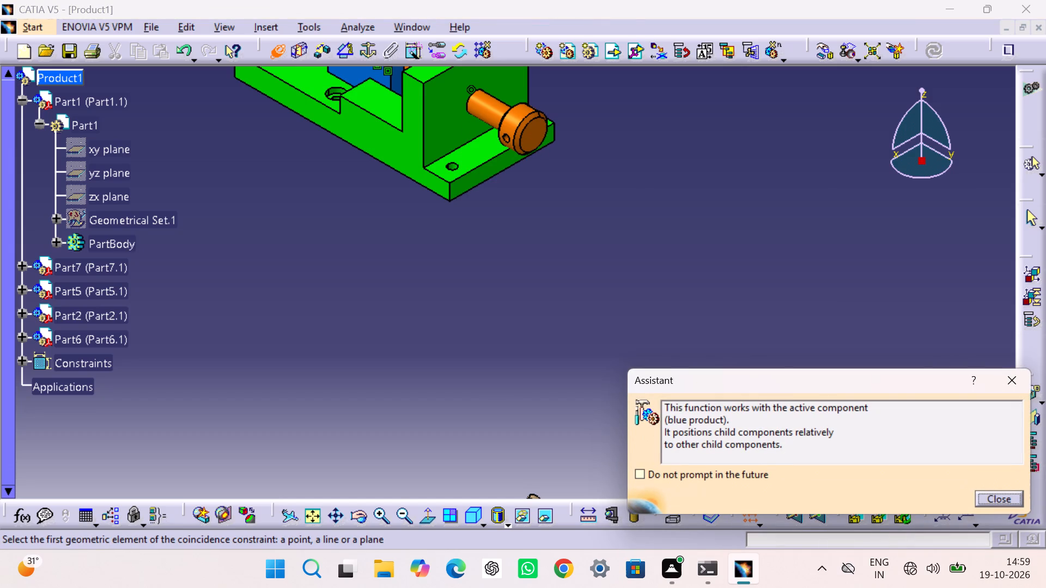
pyautogui.doubleClick(379, 512)
pyautogui.moveTo(427, 374); pyautogui.dragTo(392, 458, button='middle')
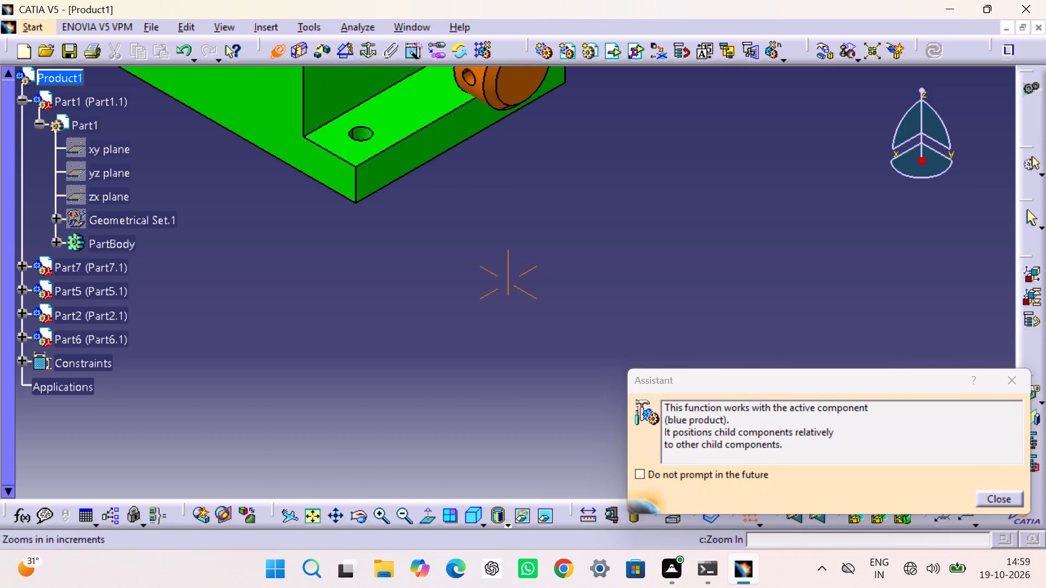
pyautogui.moveTo(392, 458); pyautogui.dragTo(392, 458, button='middle')
pyautogui.moveTo(441, 294); pyautogui.dragTo(406, 418, button='middle')
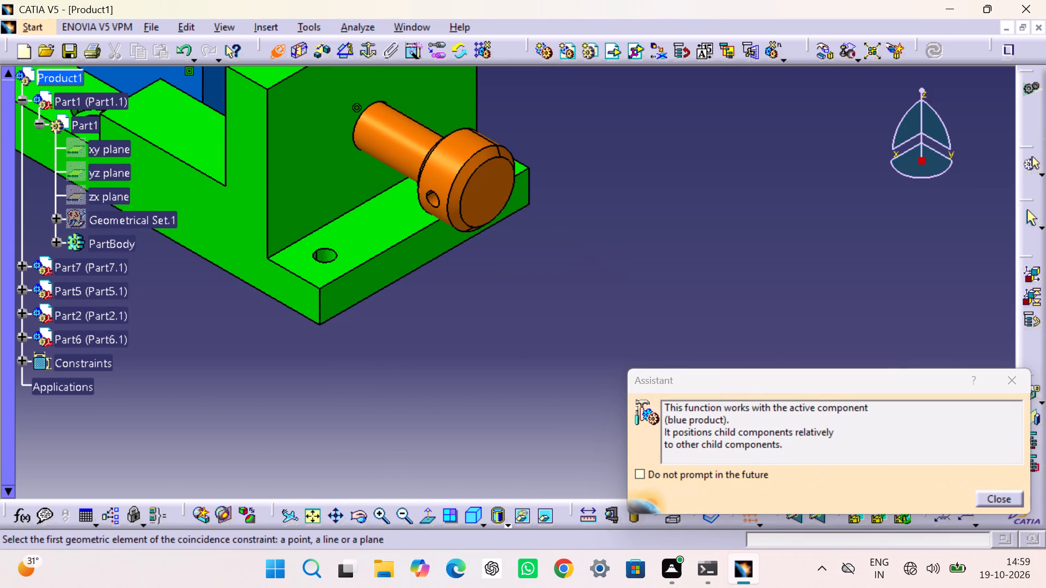
pyautogui.moveTo(441, 336); pyautogui.dragTo(420, 177, button='middle')
pyautogui.moveTo(477, 408); pyautogui.dragTo(446, 252, button='middle')
pyautogui.moveTo(462, 336); pyautogui.dragTo(423, 148, button='middle')
pyautogui.moveTo(434, 281); pyautogui.dragTo(425, 227, button='middle')
pyautogui.click(363, 399)
pyautogui.moveTo(405, 189); pyautogui.dragTo(418, 389, button='middle')
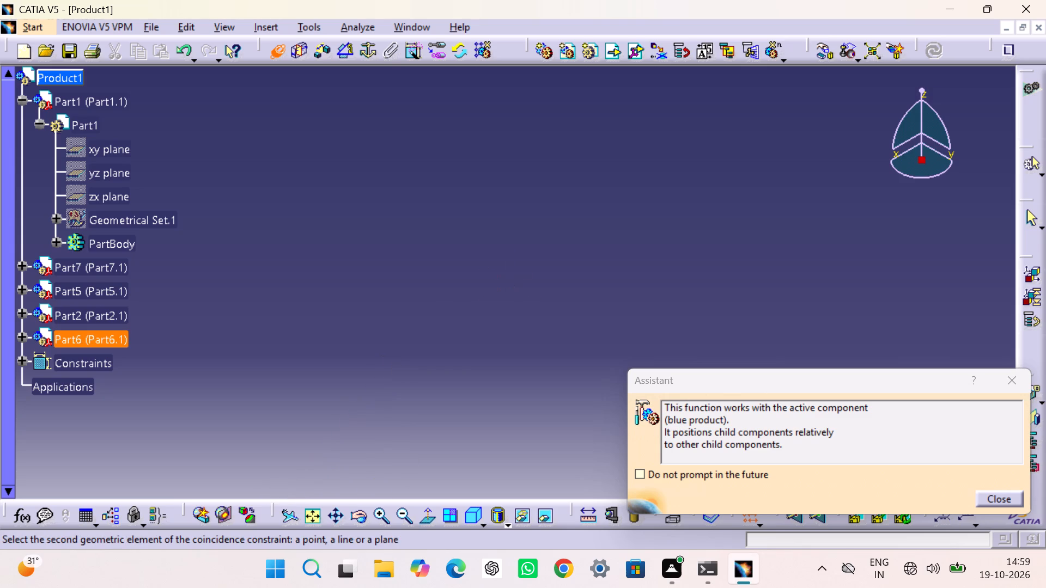
pyautogui.moveTo(425, 200); pyautogui.dragTo(424, 371, button='middle')
pyautogui.moveTo(467, 155); pyautogui.dragTo(440, 356, button='middle')
pyautogui.scroll(-1, 417, 252)
pyautogui.moveTo(420, 267); pyautogui.dragTo(430, 315, button='middle')
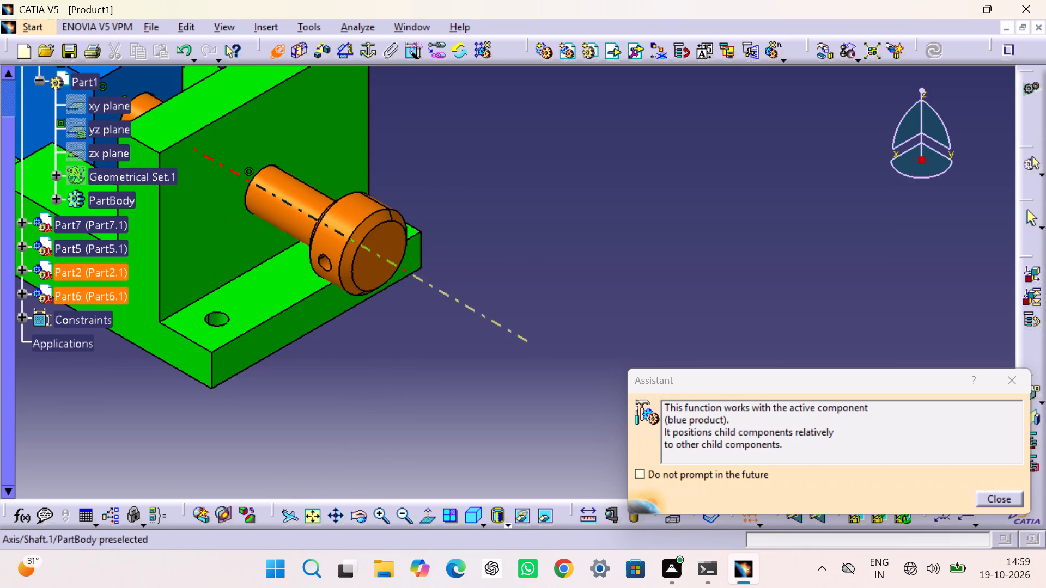
pyautogui.click(329, 261)
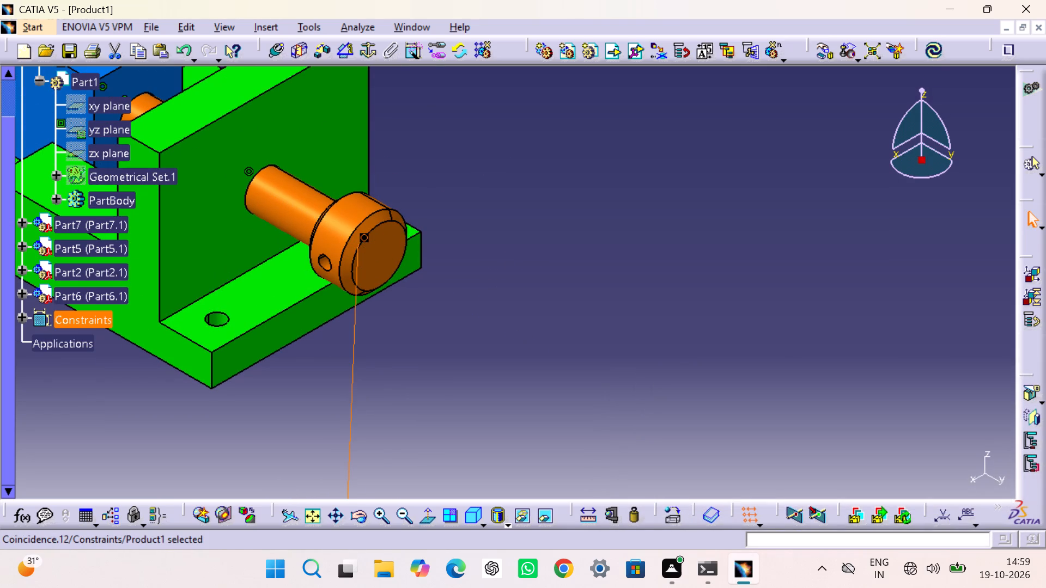
pyautogui.click(927, 51)
pyautogui.click(658, 272)
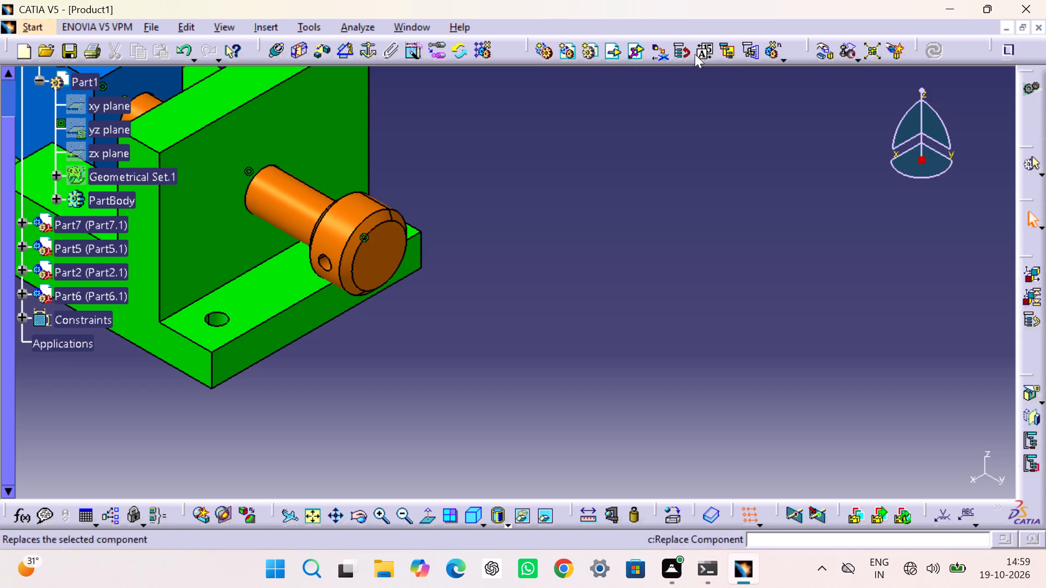
# Move the Part6 pin along the X axis through the bolt head's cross hole until it protrudes on both sides.
pyautogui.click(817, 52)
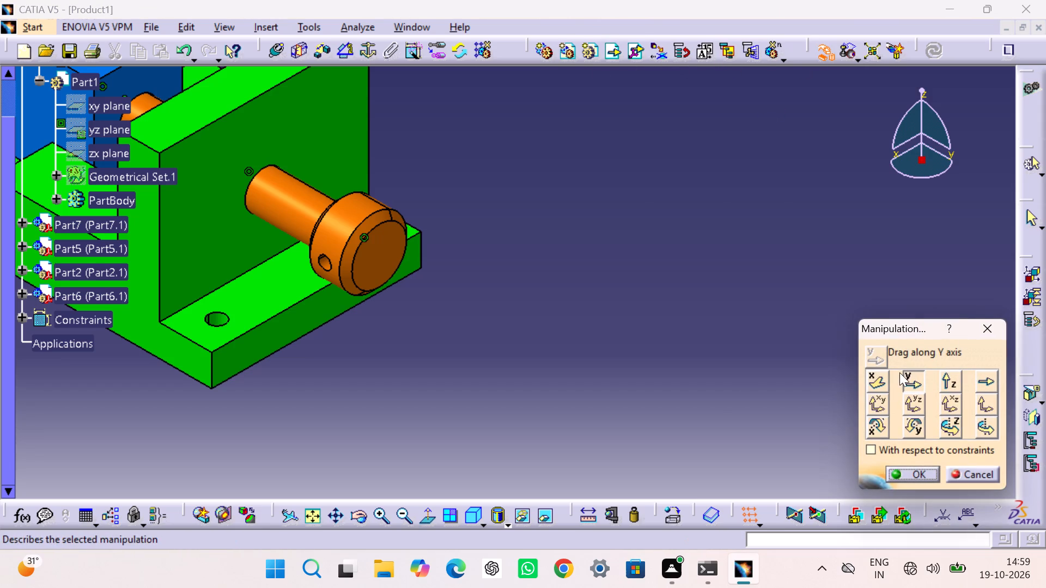
pyautogui.click(874, 373)
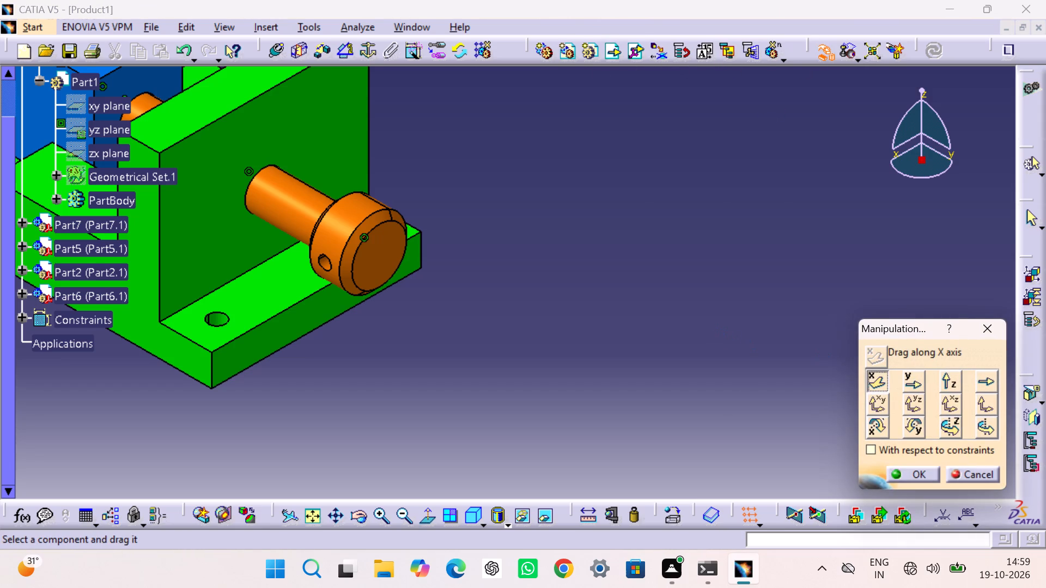
pyautogui.middleClick(706, 329)
pyautogui.scroll(1, 704, 326)
pyautogui.moveTo(704, 326); pyautogui.dragTo(783, 243, button='middle')
pyautogui.moveTo(373, 304); pyautogui.dragTo(601, 285, button='middle')
pyautogui.moveTo(300, 322); pyautogui.dragTo(527, 265, button='middle')
pyautogui.moveTo(283, 322); pyautogui.dragTo(336, 284, button='middle')
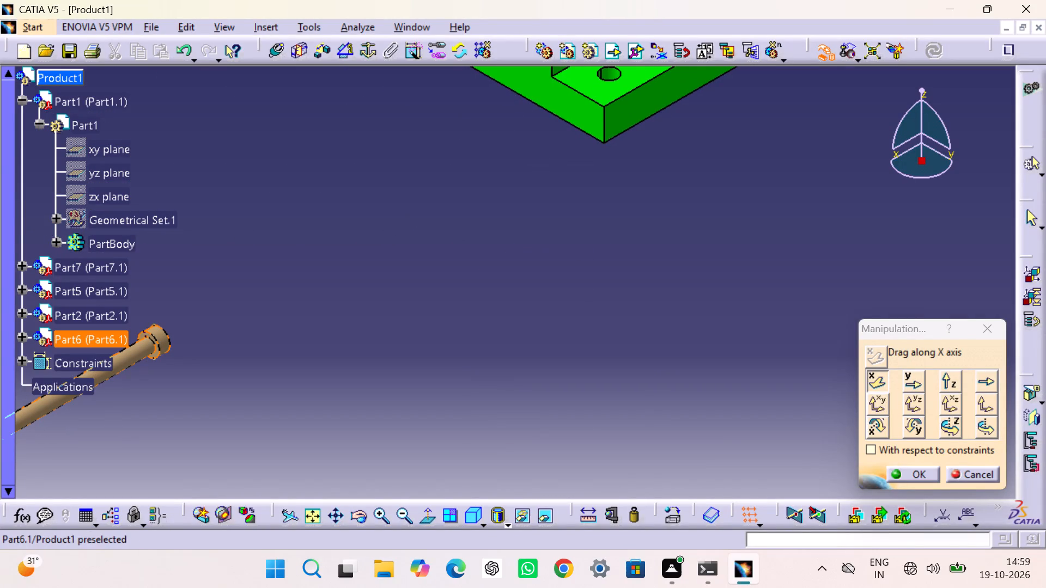
pyautogui.moveTo(126, 360); pyautogui.dragTo(783, 237)
pyautogui.moveTo(737, 256); pyautogui.dragTo(551, 431, button='middle')
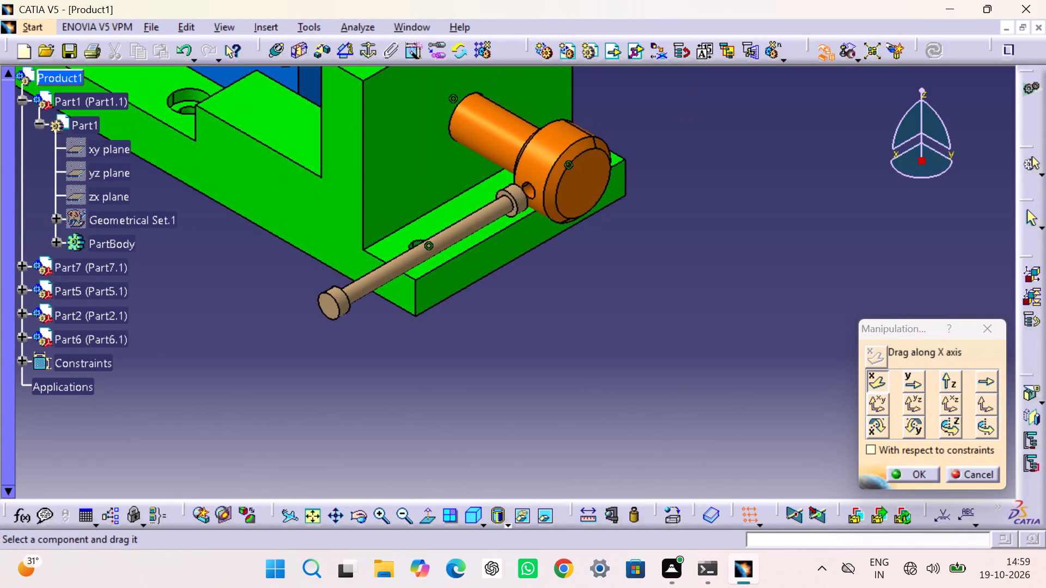
pyautogui.moveTo(571, 334); pyautogui.dragTo(549, 393, button='middle')
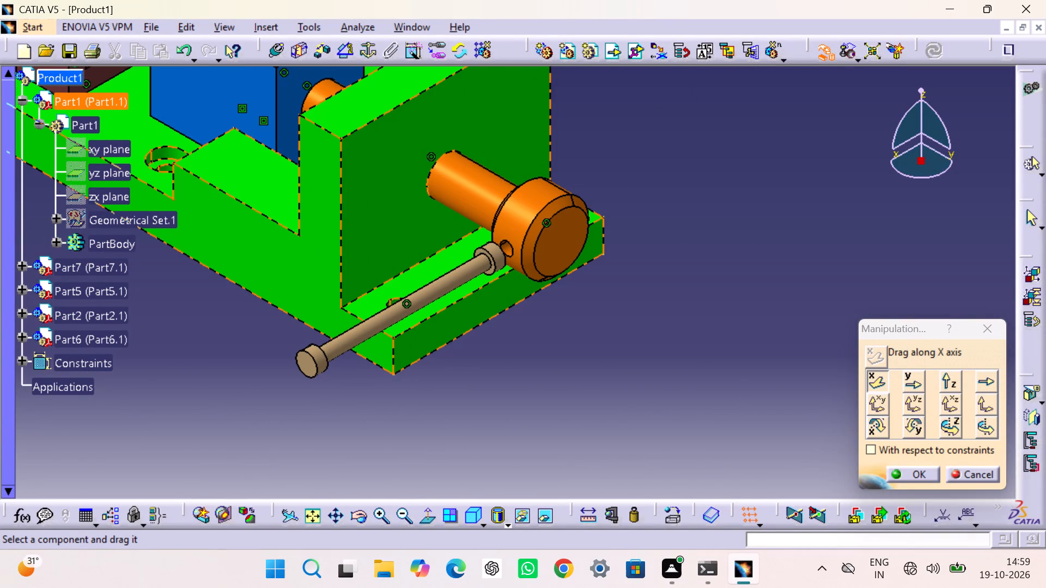
pyautogui.moveTo(421, 304); pyautogui.dragTo(436, 301)
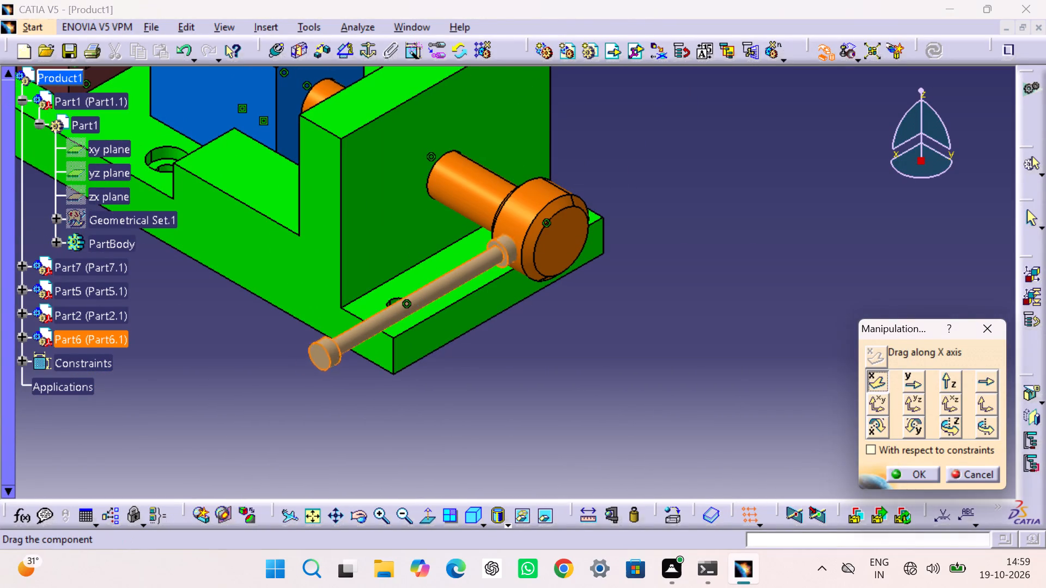
pyautogui.moveTo(436, 301); pyautogui.dragTo(549, 247)
pyautogui.click(721, 244)
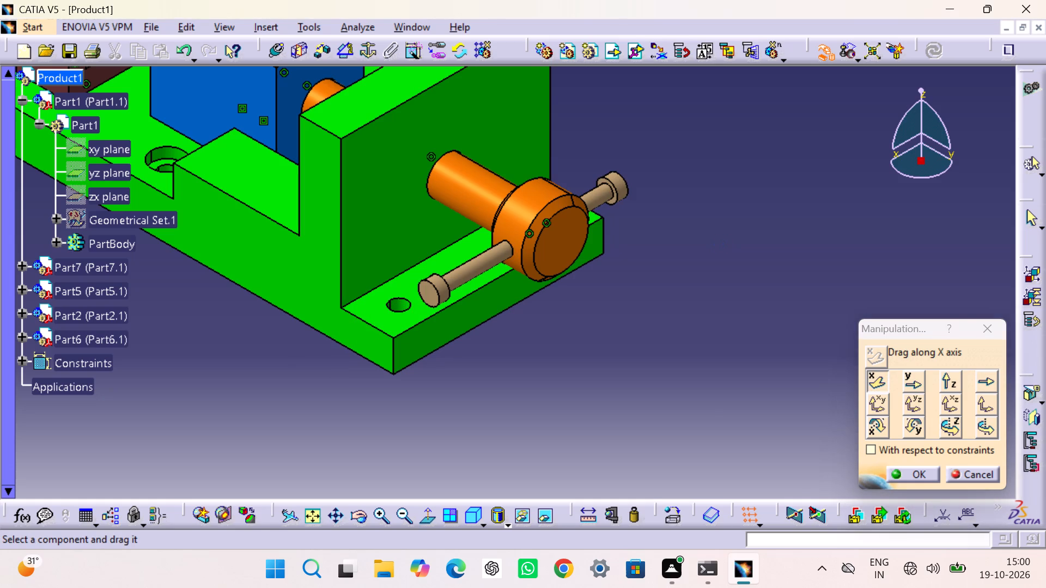
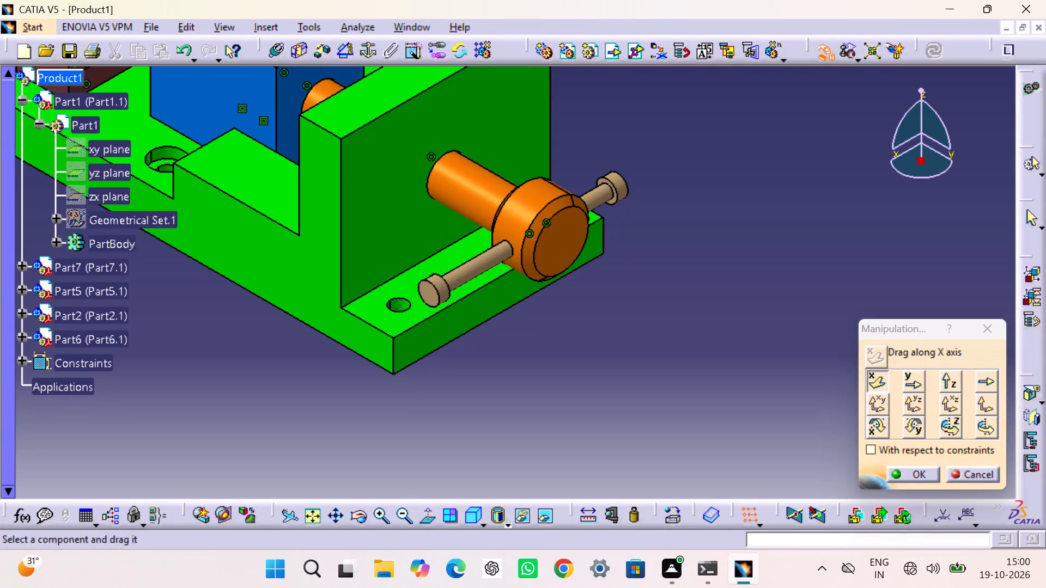
# Add a 0° angle constraint between the Part6 pin's xy plane and the Part1 base's xy plane.
pyautogui.click(917, 474)
pyautogui.moveTo(860, 377); pyautogui.dragTo(856, 367)
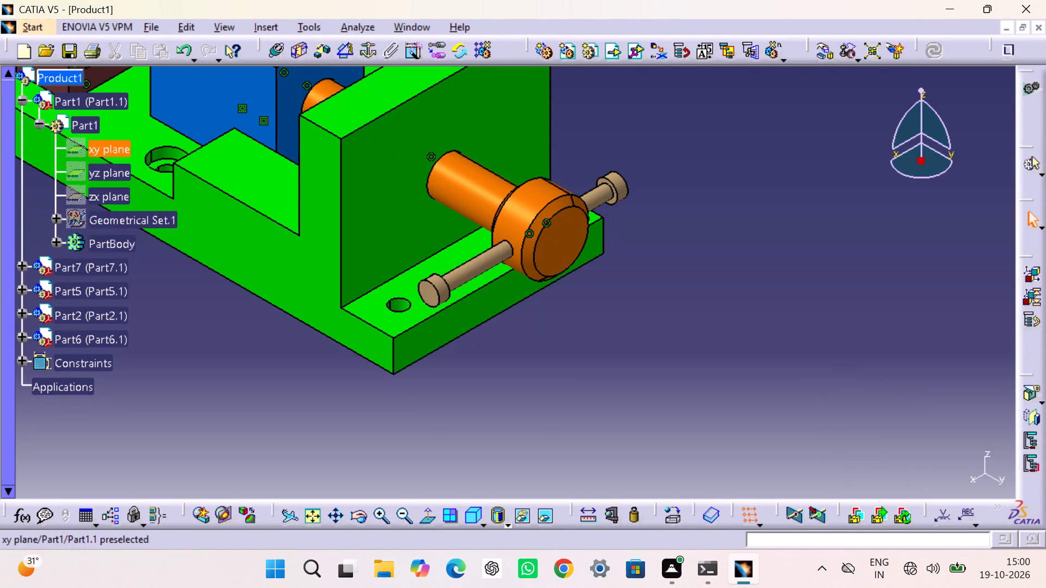
pyautogui.moveTo(687, 252); pyautogui.dragTo(883, 272, button='middle')
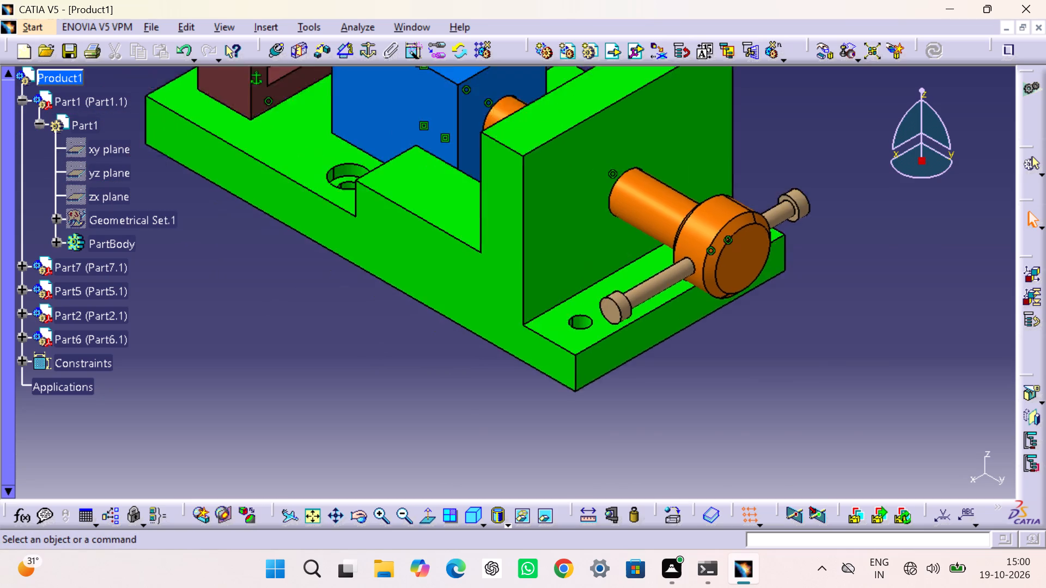
pyautogui.moveTo(883, 272); pyautogui.dragTo(875, 339, button='middle')
pyautogui.click(874, 281)
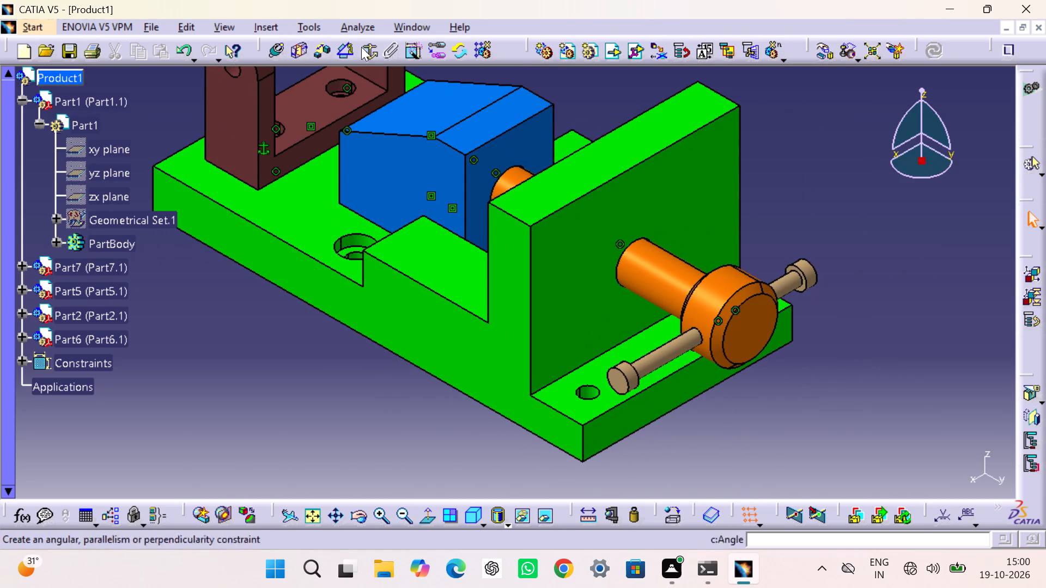
pyautogui.moveTo(343, 47); pyautogui.dragTo(342, 53)
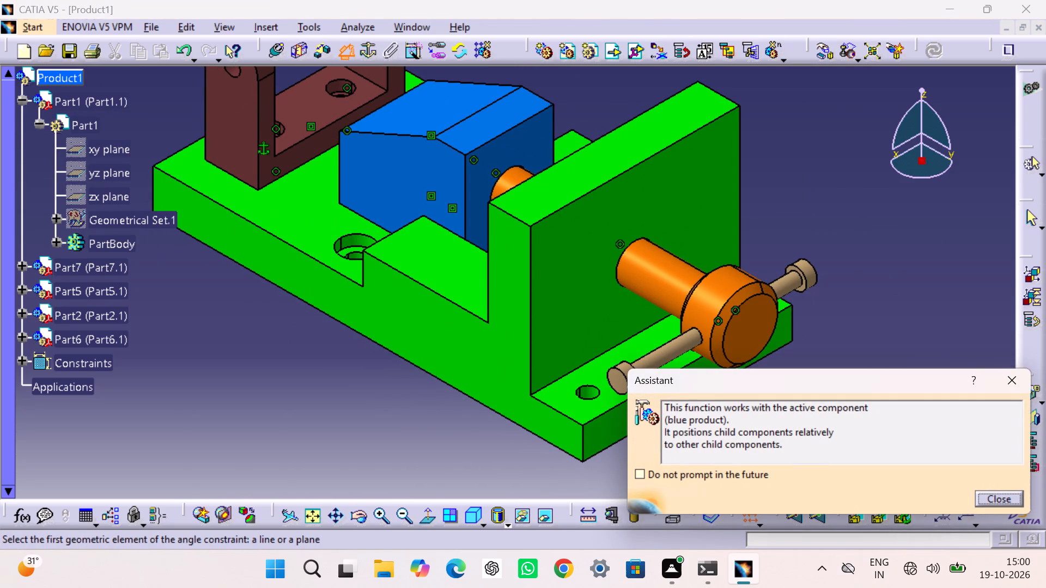
pyautogui.click(21, 357)
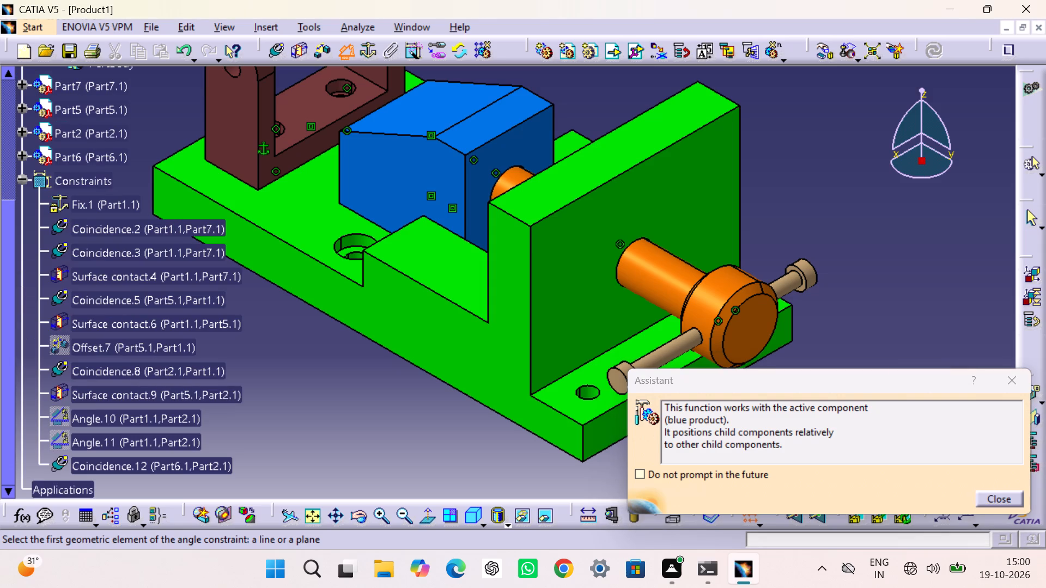
pyautogui.click(22, 174)
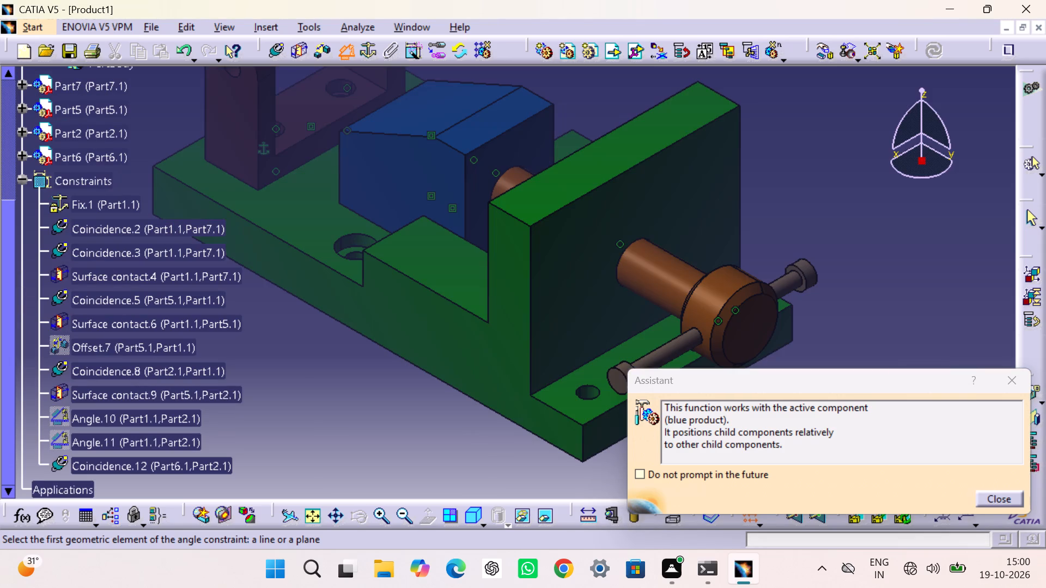
pyautogui.click(24, 183)
pyautogui.click(23, 156)
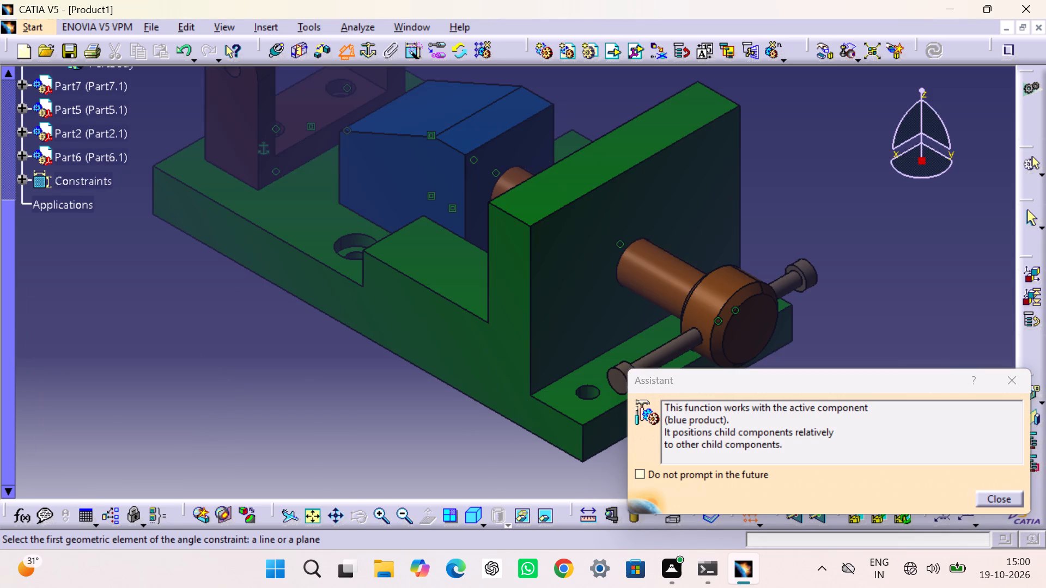
pyautogui.click(38, 180)
pyautogui.click(59, 207)
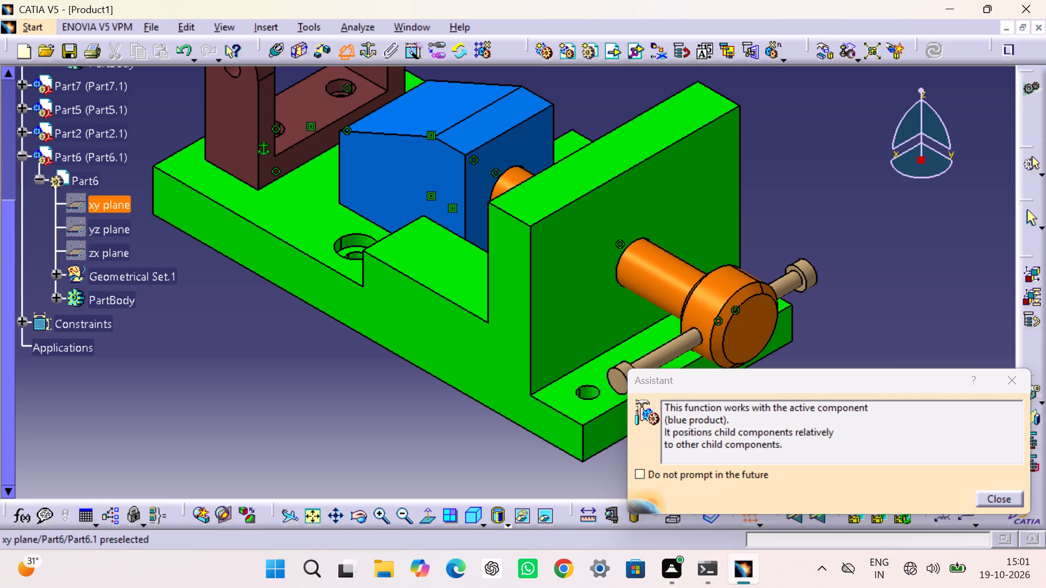
pyautogui.click(86, 201)
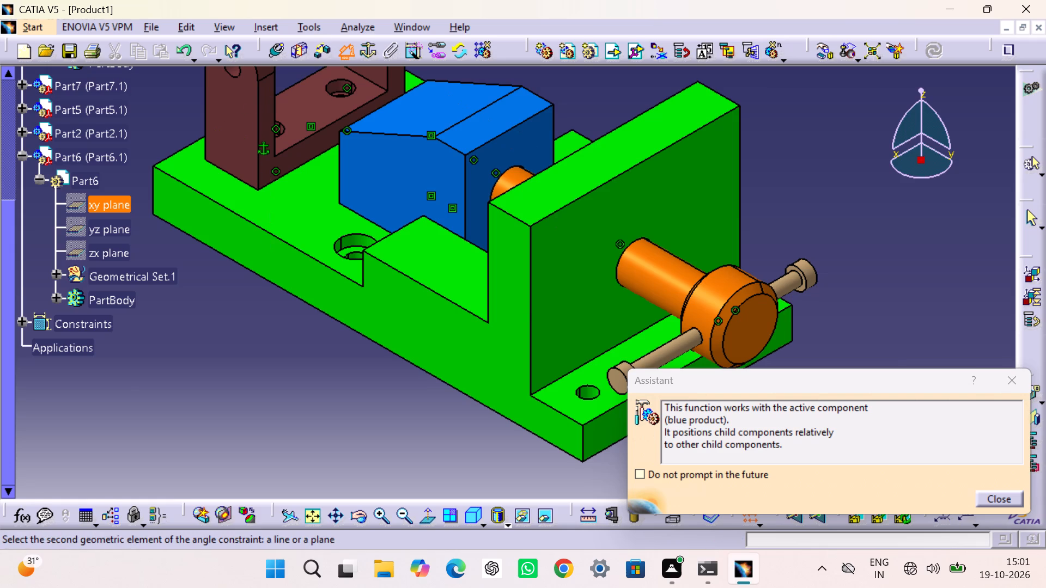
pyautogui.scroll(4, 115, 162)
pyautogui.click(109, 144)
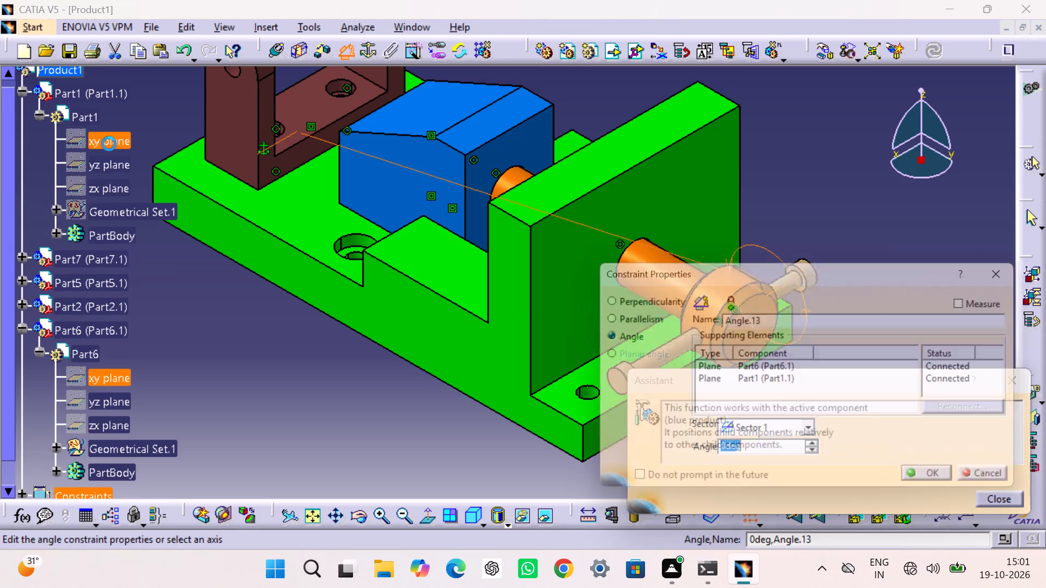
pyautogui.click(934, 483)
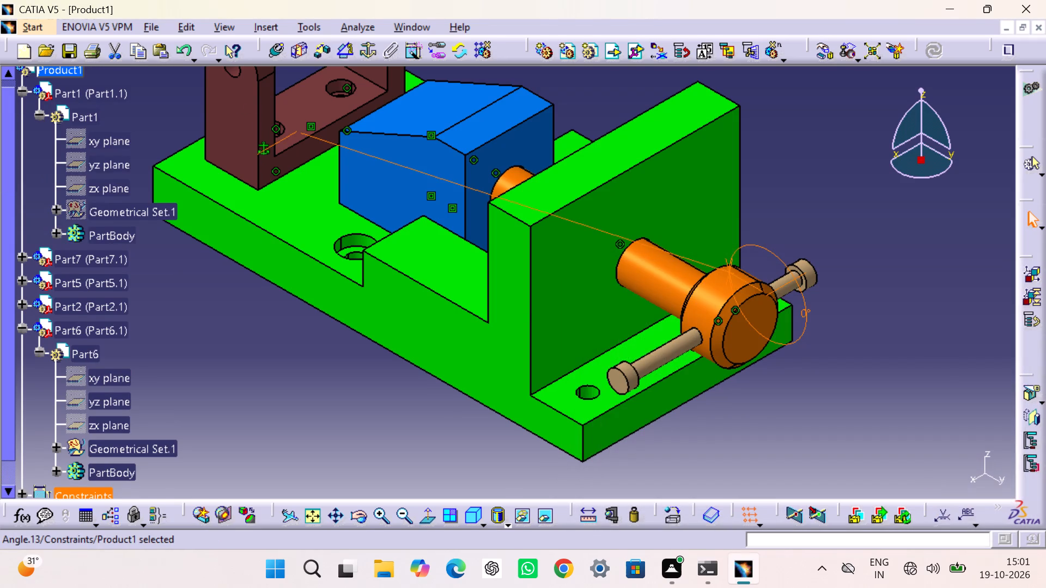
pyautogui.click(935, 359)
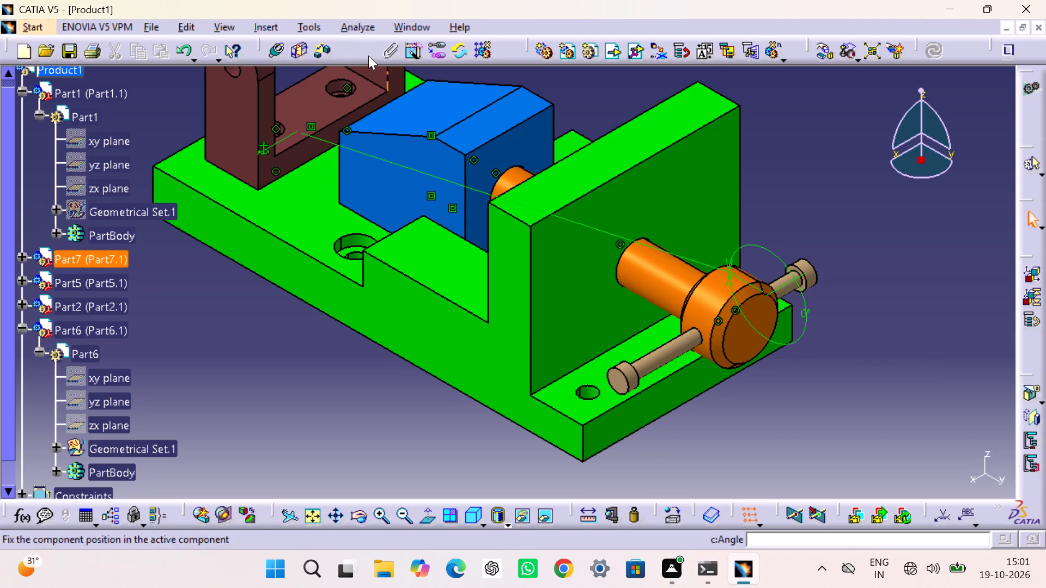
# Add an angle constraint between the Part1 base's yz plane and the Part6 pin's yz plane.
pyautogui.click(345, 51)
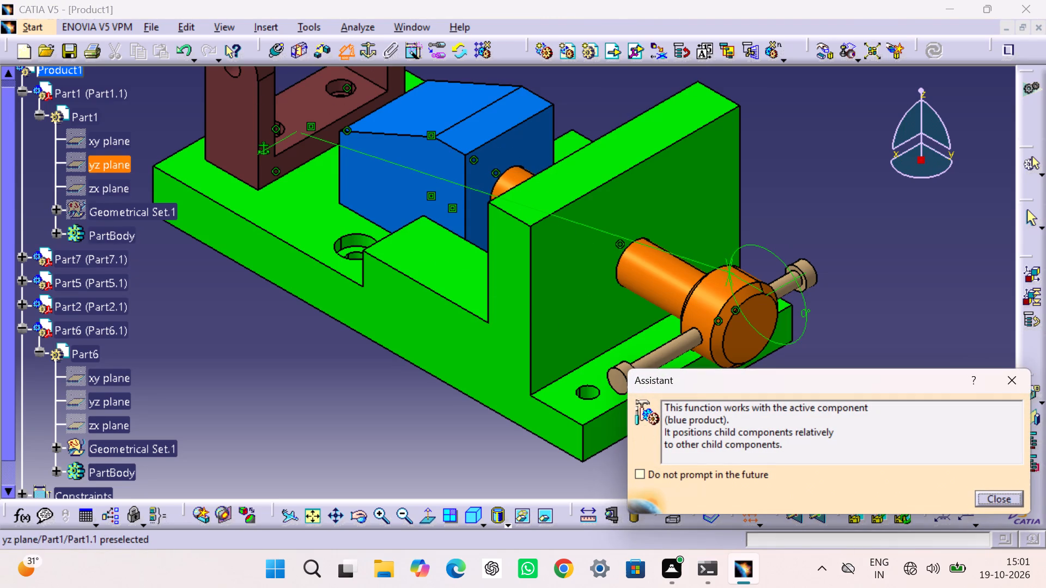
pyautogui.click(120, 167)
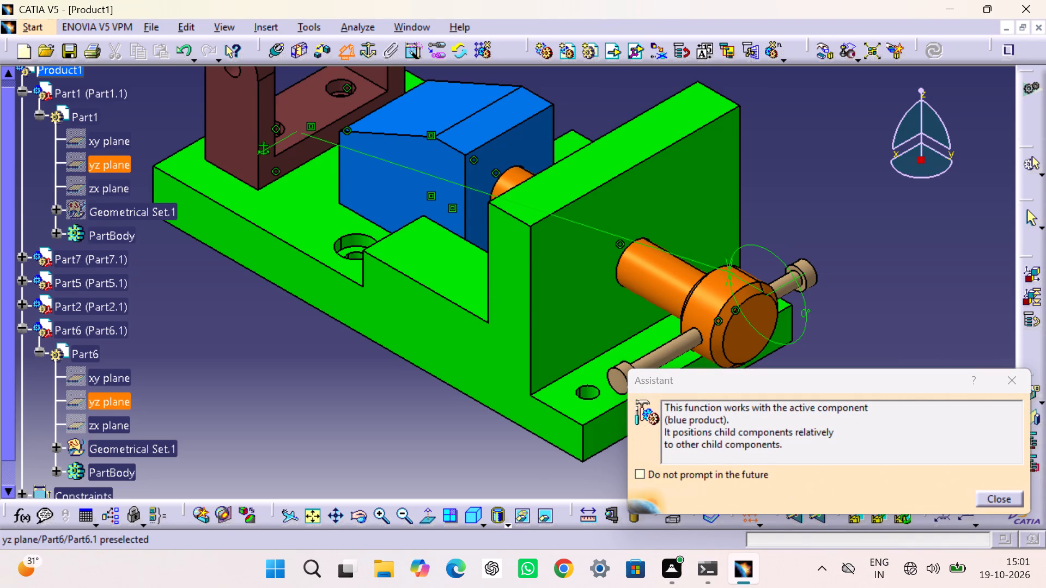
pyautogui.click(118, 408)
pyautogui.click(956, 483)
pyautogui.moveTo(906, 369); pyautogui.dragTo(901, 366)
# Check the remaining degrees of freedom of the Part6 component.
pyautogui.rightClick(53, 335)
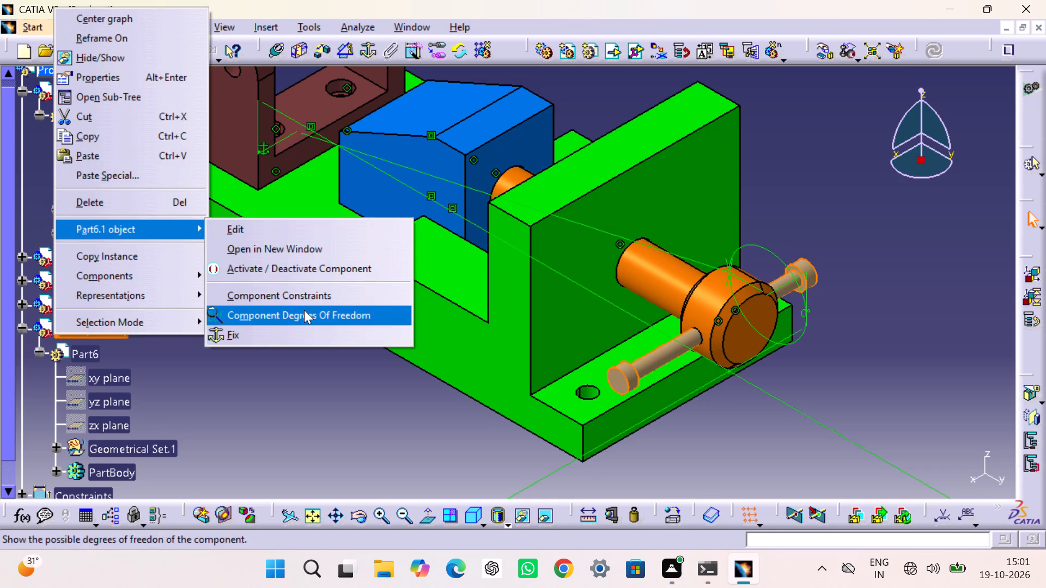
pyautogui.click(304, 310)
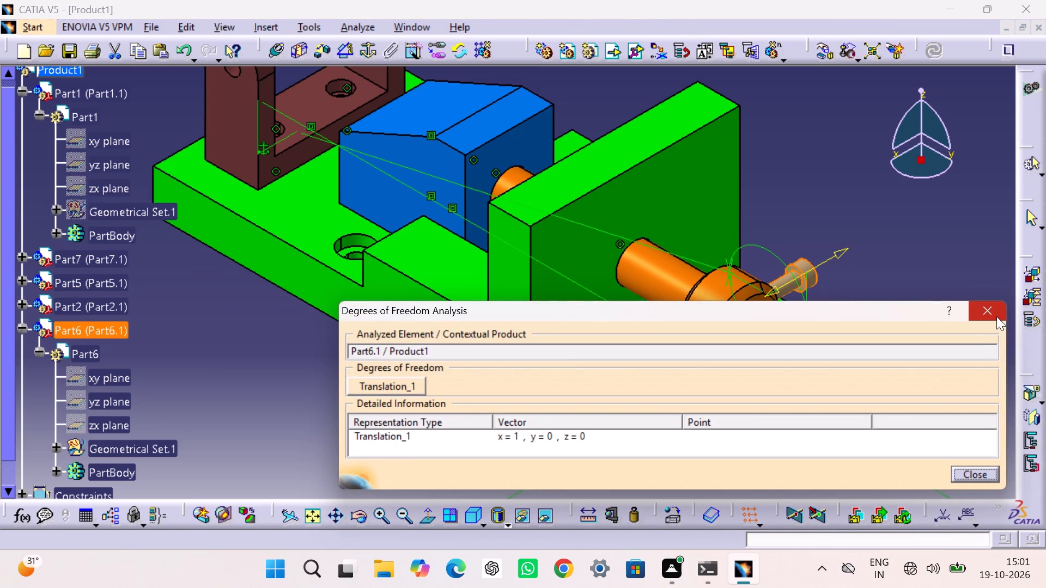
pyautogui.click(996, 316)
pyautogui.click(962, 267)
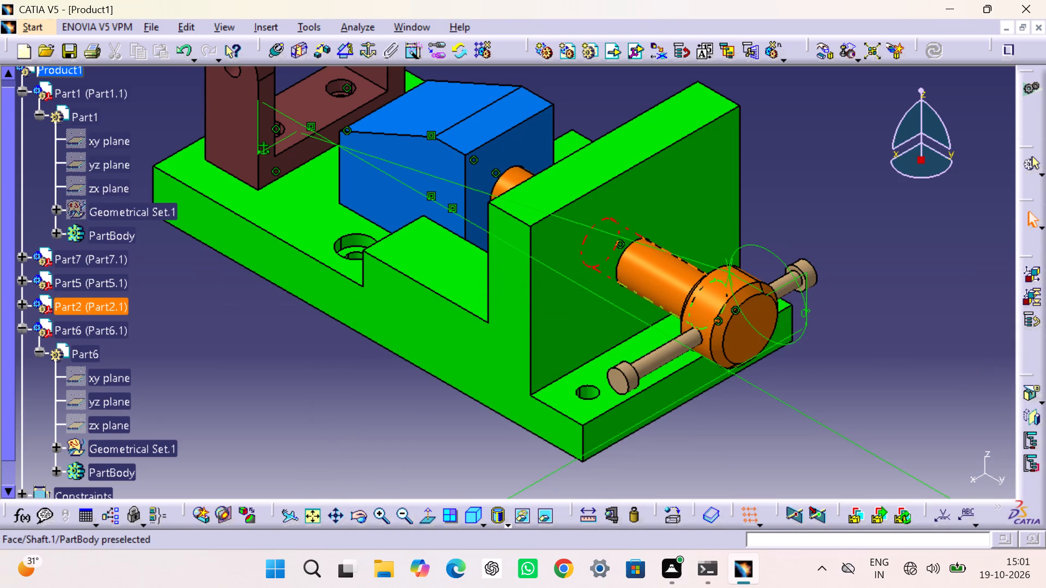
# Hide the two new angle constraints between Part1 and Part6 in the 3D view.
pyautogui.rightClick(733, 256)
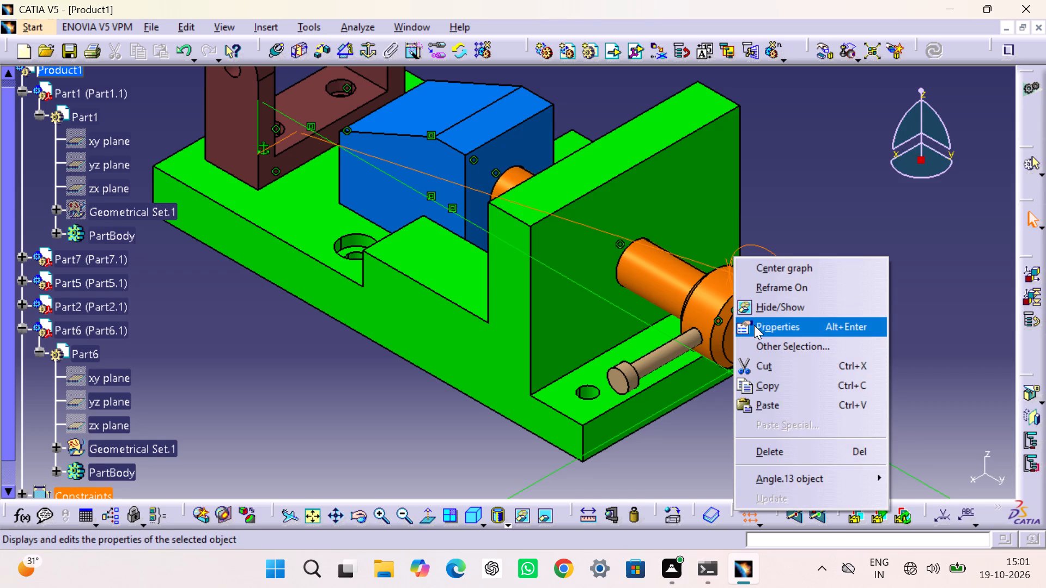
pyautogui.click(759, 313)
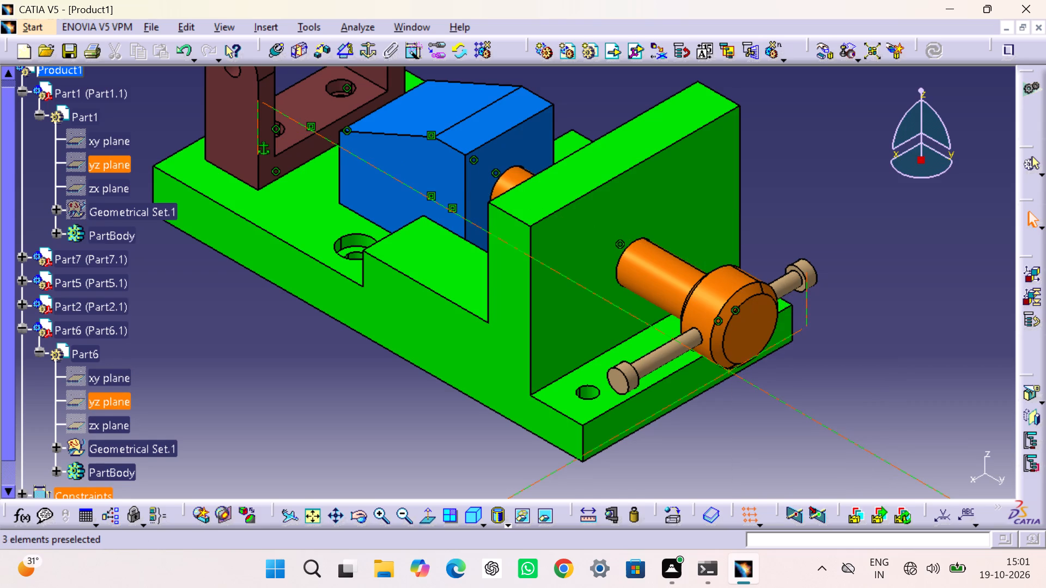
pyautogui.rightClick(743, 378)
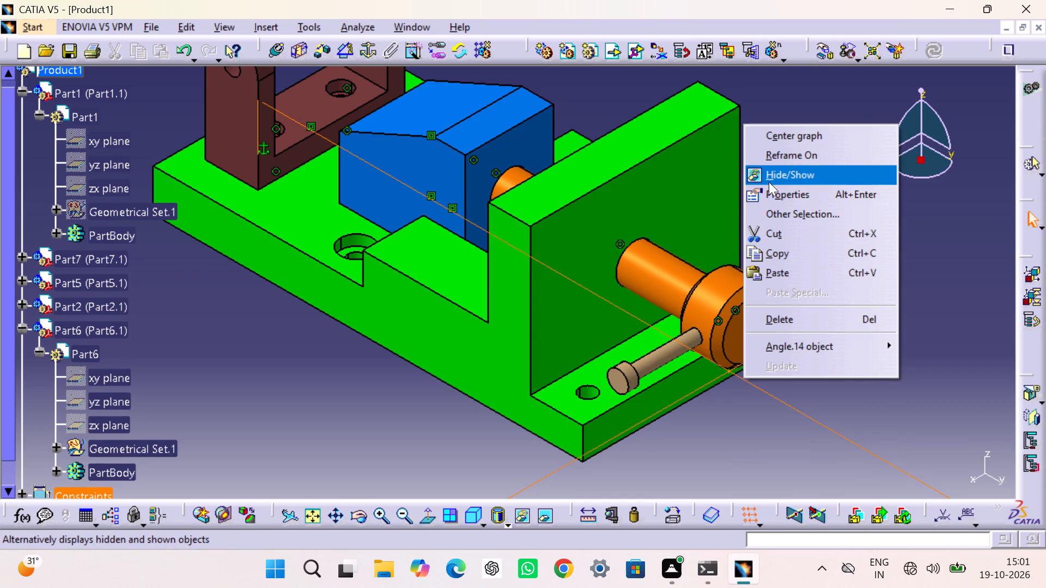
pyautogui.click(770, 179)
pyautogui.click(928, 247)
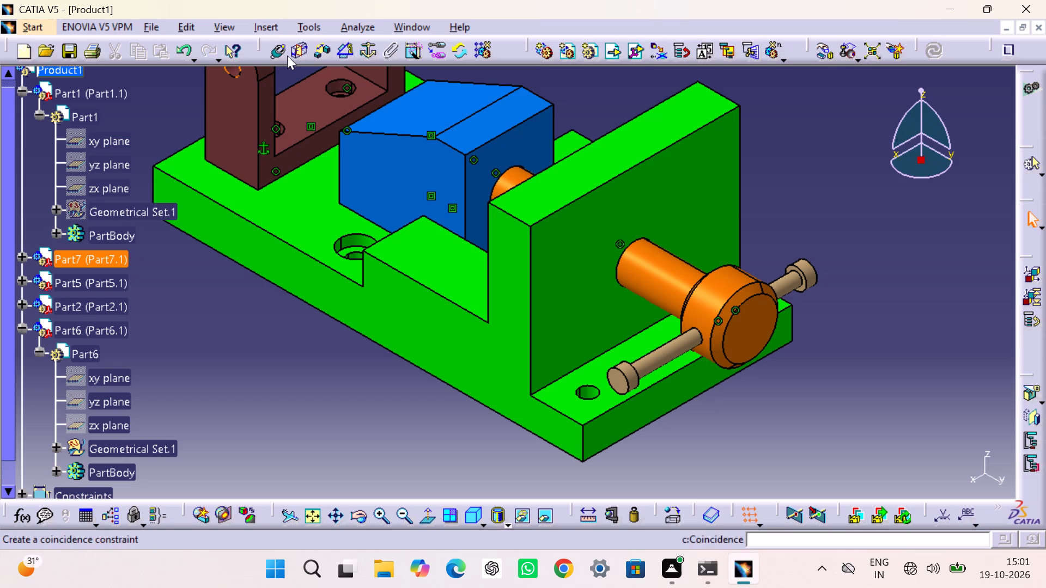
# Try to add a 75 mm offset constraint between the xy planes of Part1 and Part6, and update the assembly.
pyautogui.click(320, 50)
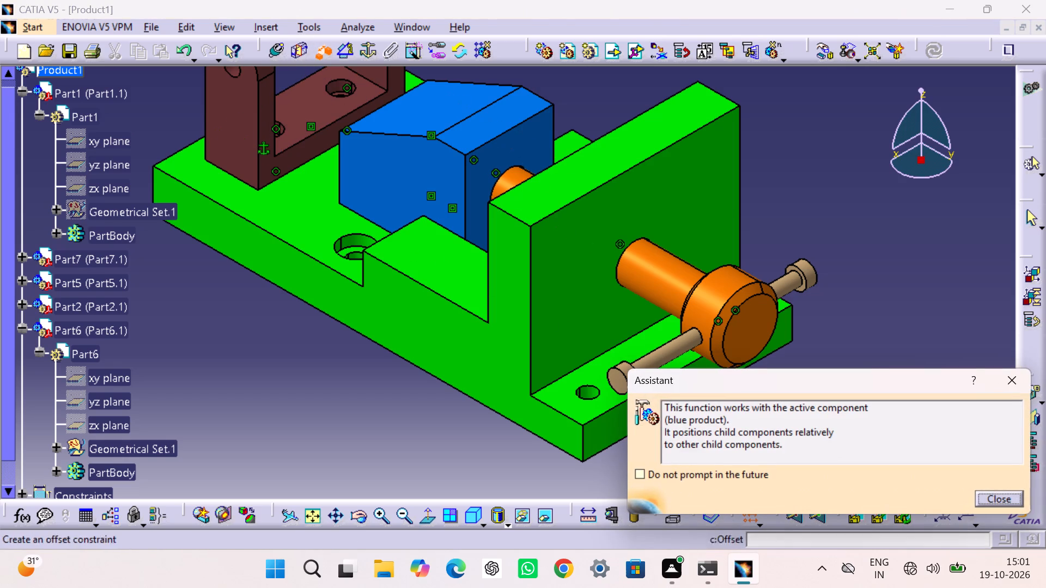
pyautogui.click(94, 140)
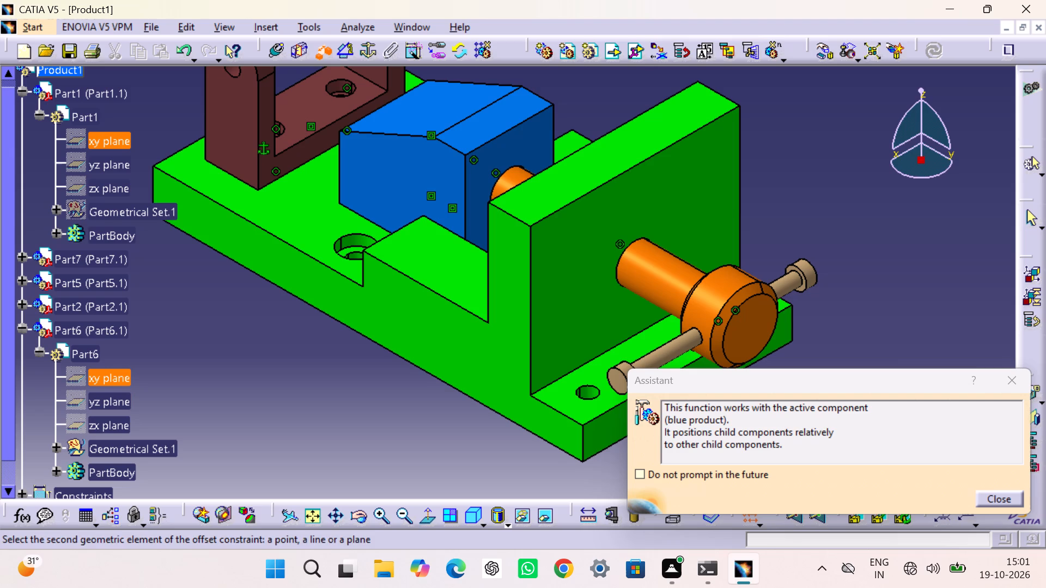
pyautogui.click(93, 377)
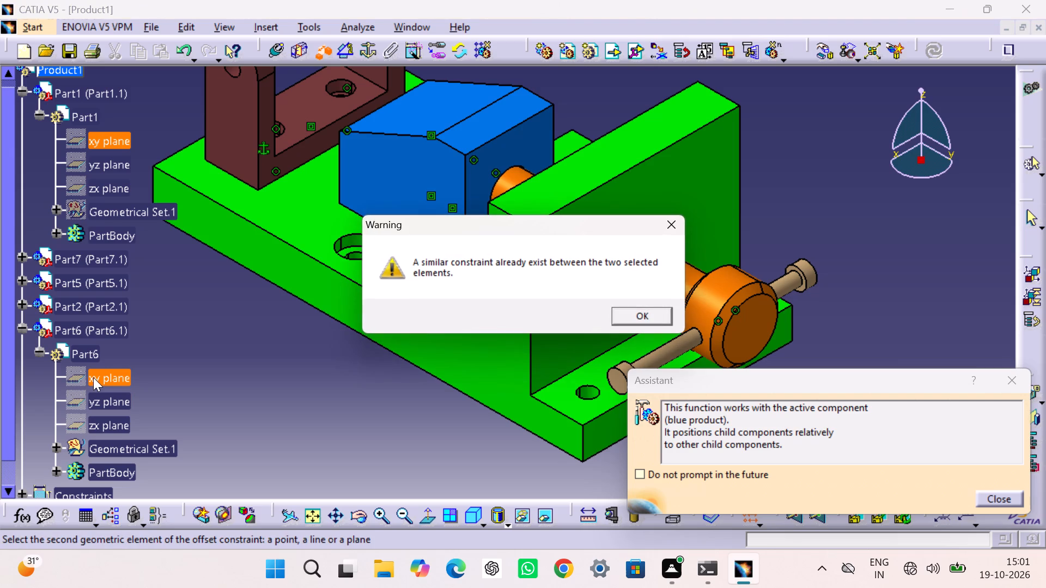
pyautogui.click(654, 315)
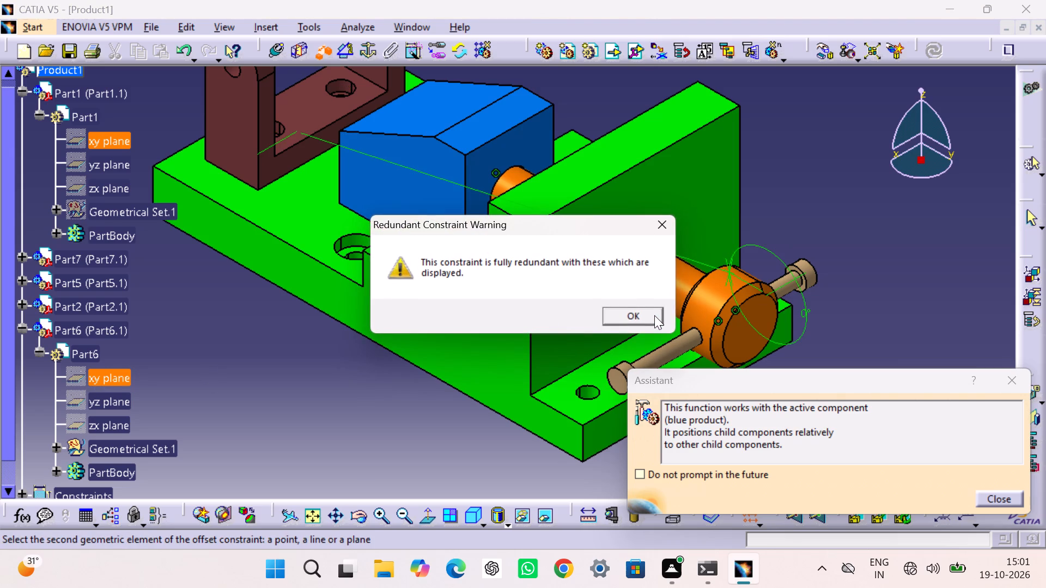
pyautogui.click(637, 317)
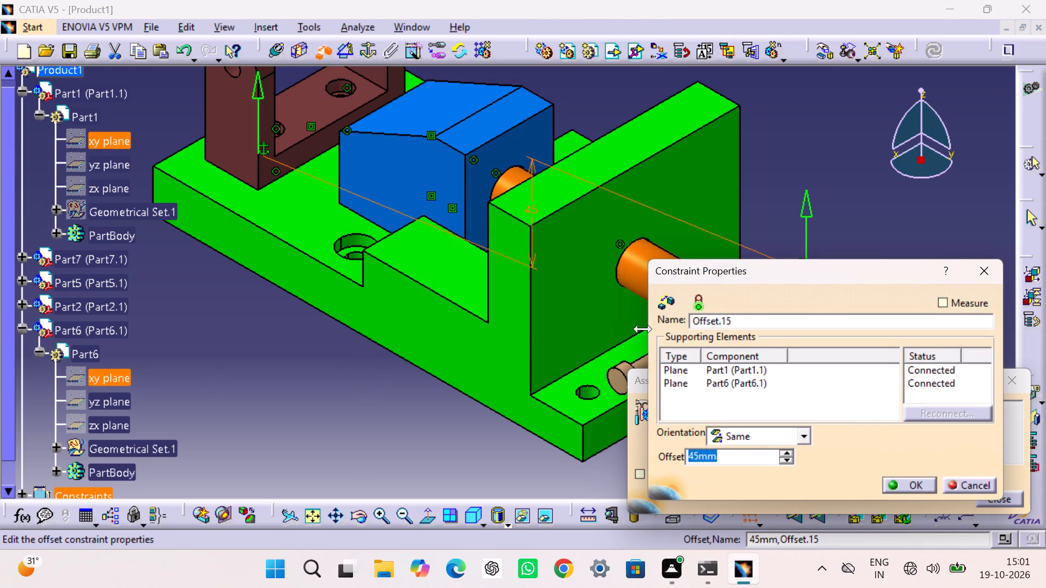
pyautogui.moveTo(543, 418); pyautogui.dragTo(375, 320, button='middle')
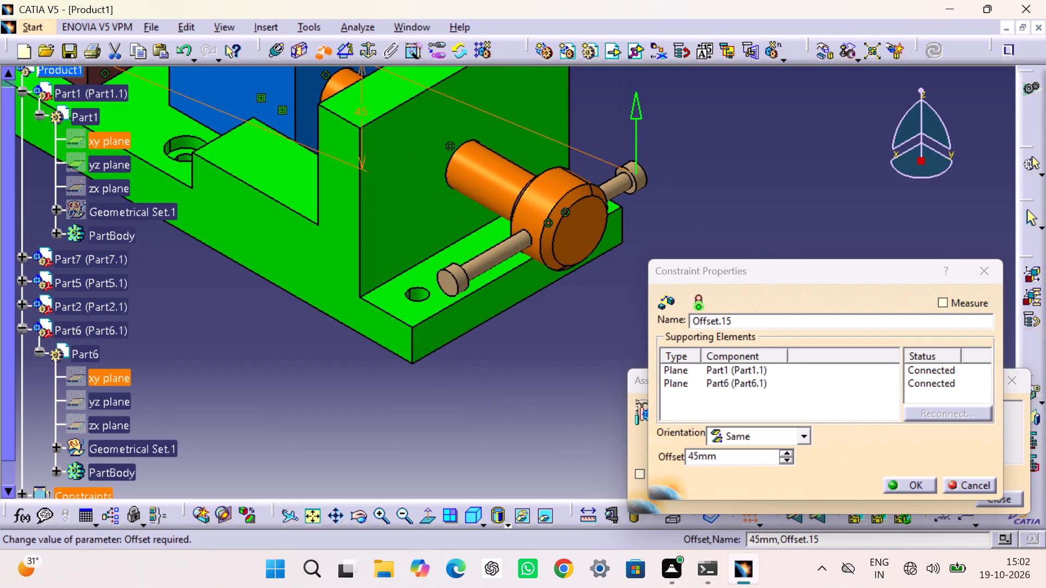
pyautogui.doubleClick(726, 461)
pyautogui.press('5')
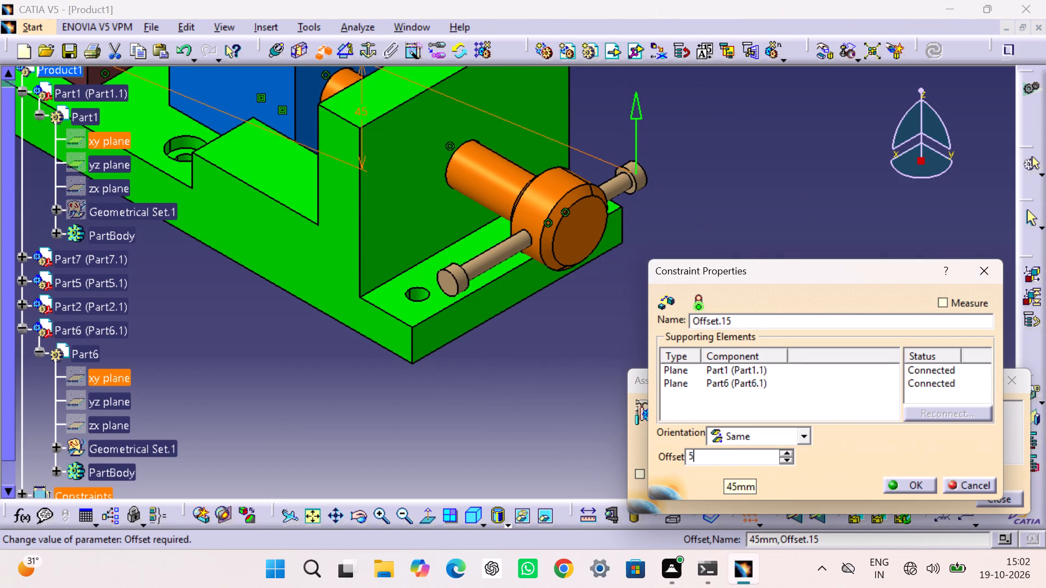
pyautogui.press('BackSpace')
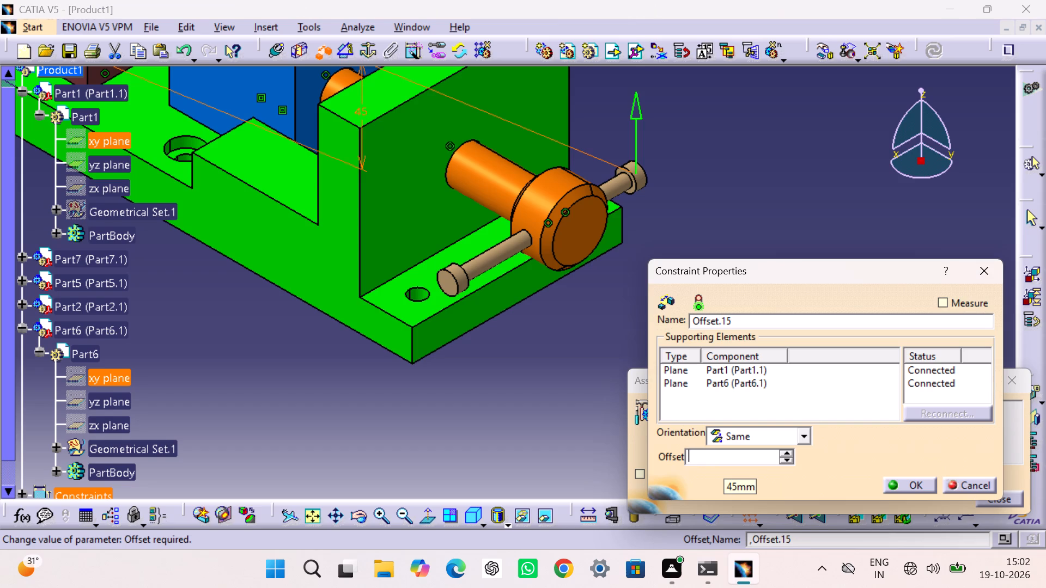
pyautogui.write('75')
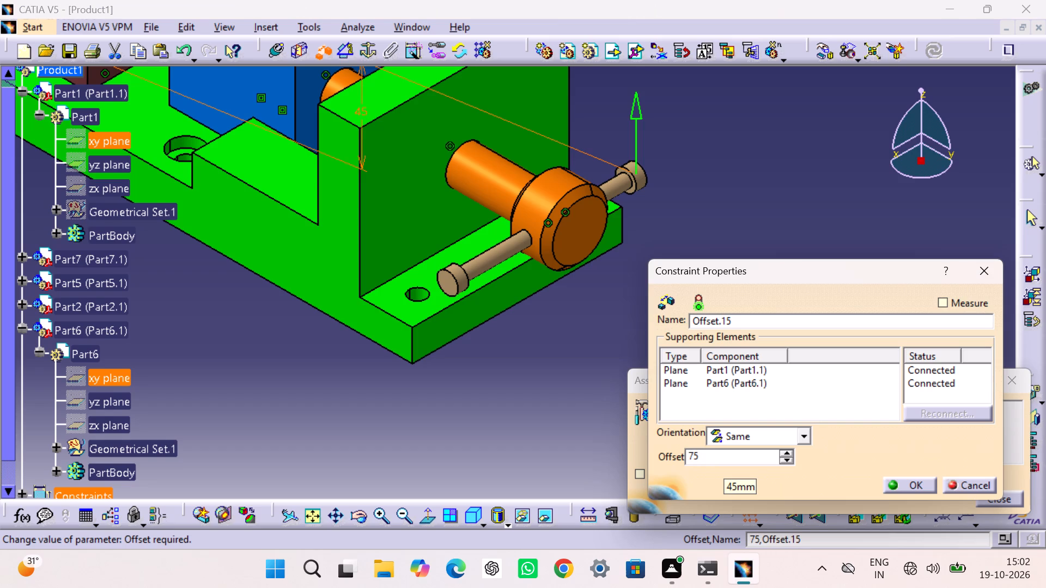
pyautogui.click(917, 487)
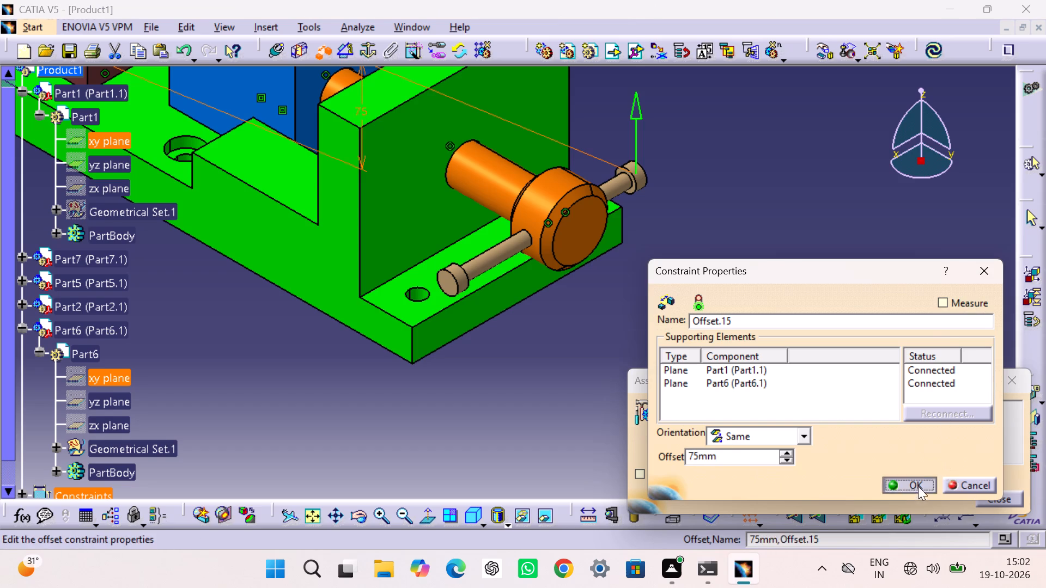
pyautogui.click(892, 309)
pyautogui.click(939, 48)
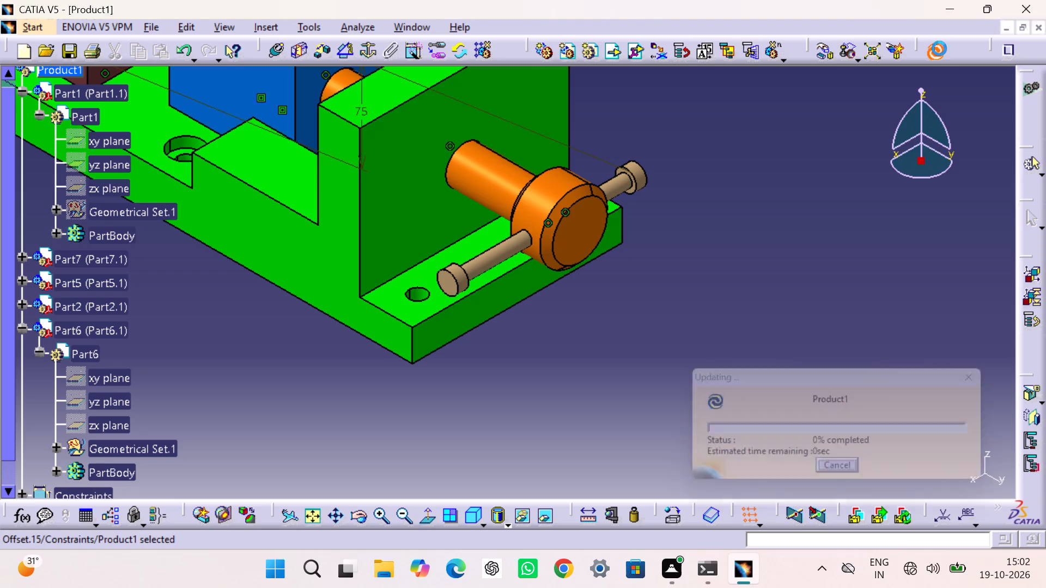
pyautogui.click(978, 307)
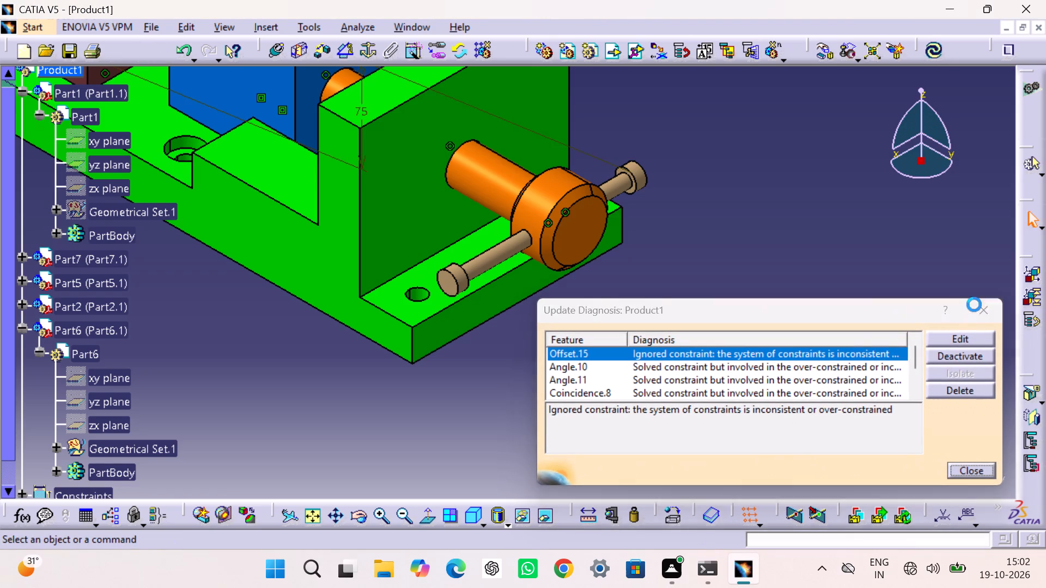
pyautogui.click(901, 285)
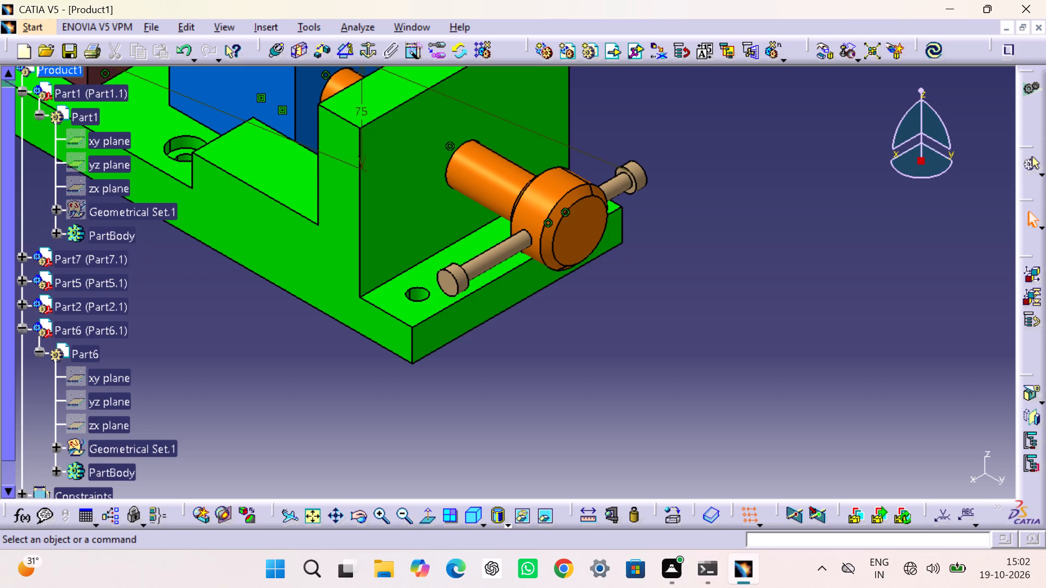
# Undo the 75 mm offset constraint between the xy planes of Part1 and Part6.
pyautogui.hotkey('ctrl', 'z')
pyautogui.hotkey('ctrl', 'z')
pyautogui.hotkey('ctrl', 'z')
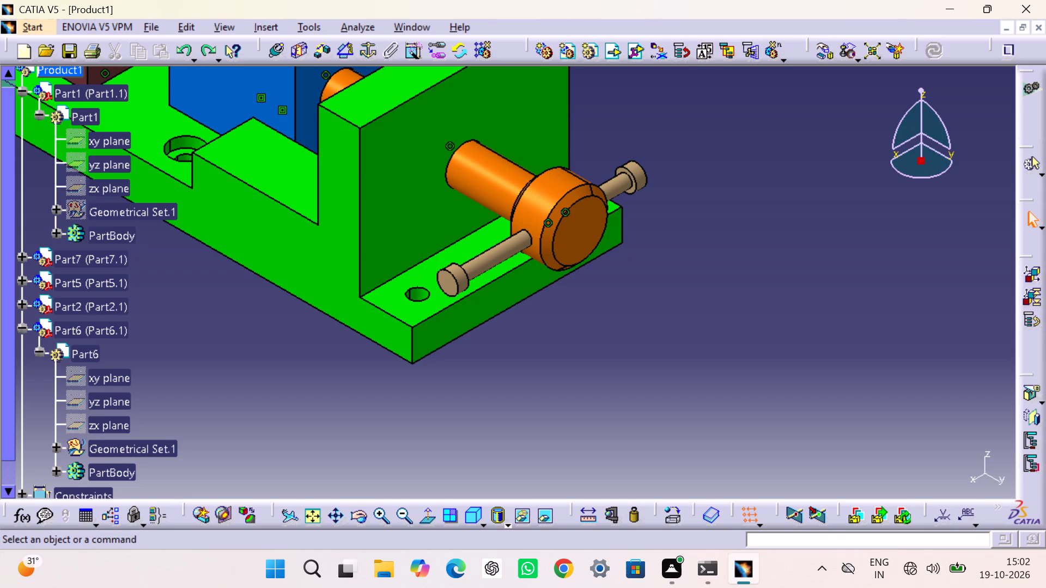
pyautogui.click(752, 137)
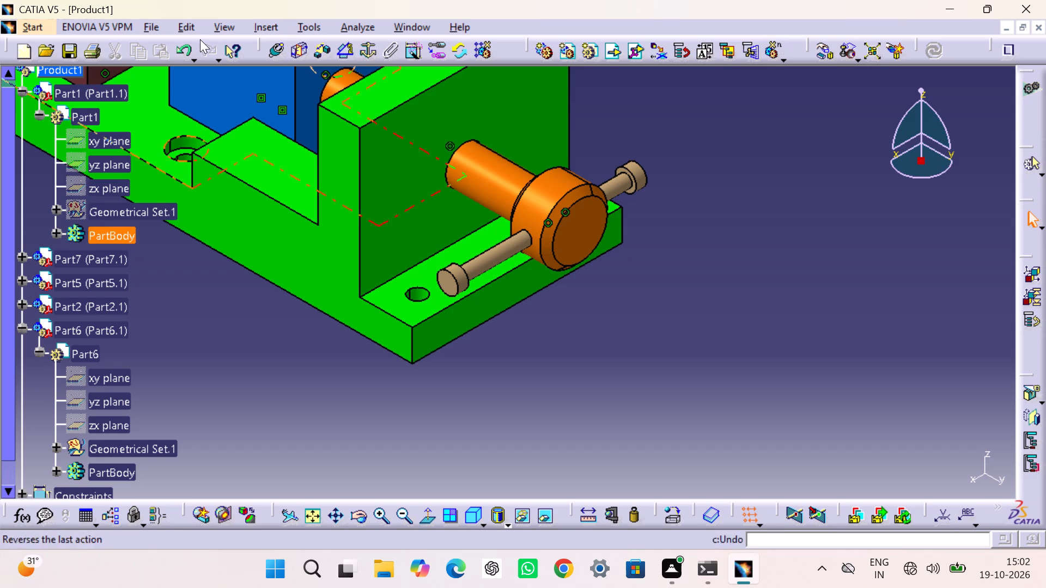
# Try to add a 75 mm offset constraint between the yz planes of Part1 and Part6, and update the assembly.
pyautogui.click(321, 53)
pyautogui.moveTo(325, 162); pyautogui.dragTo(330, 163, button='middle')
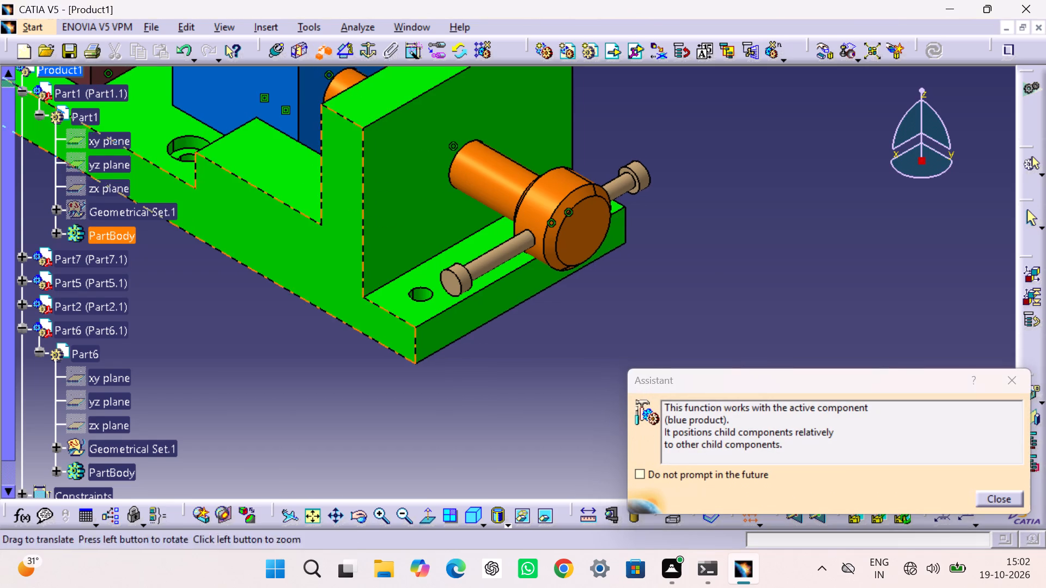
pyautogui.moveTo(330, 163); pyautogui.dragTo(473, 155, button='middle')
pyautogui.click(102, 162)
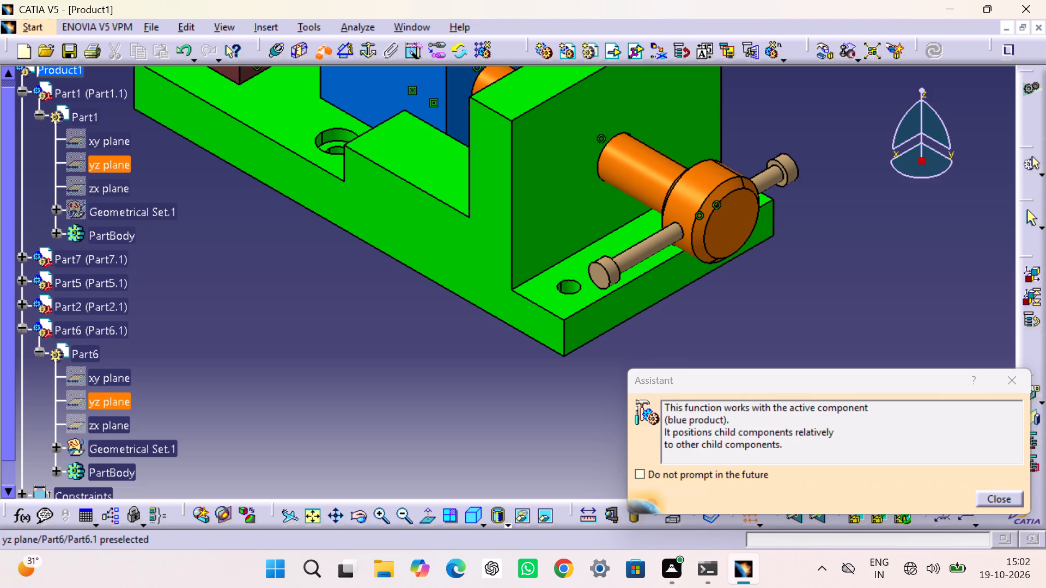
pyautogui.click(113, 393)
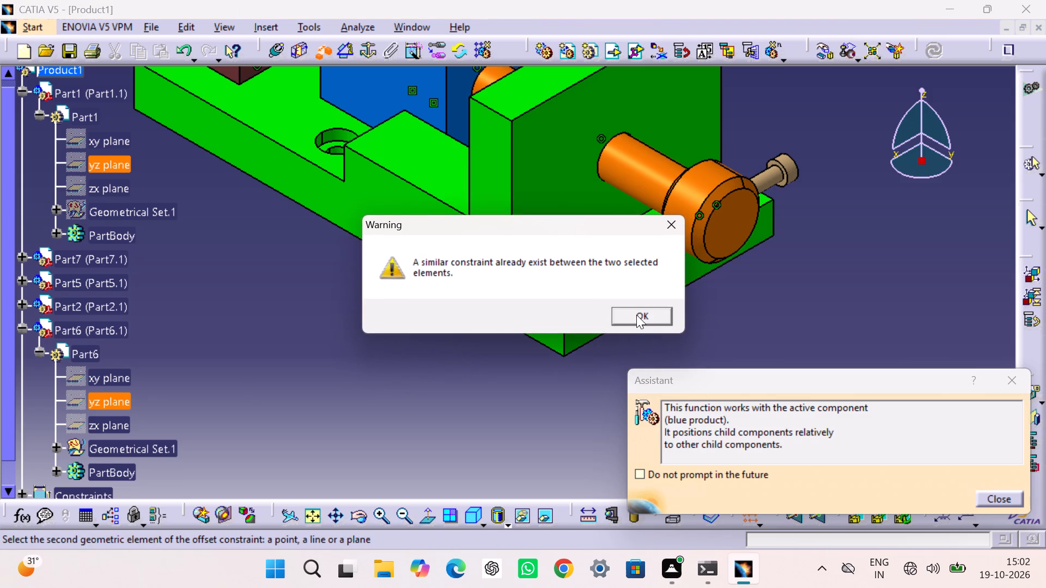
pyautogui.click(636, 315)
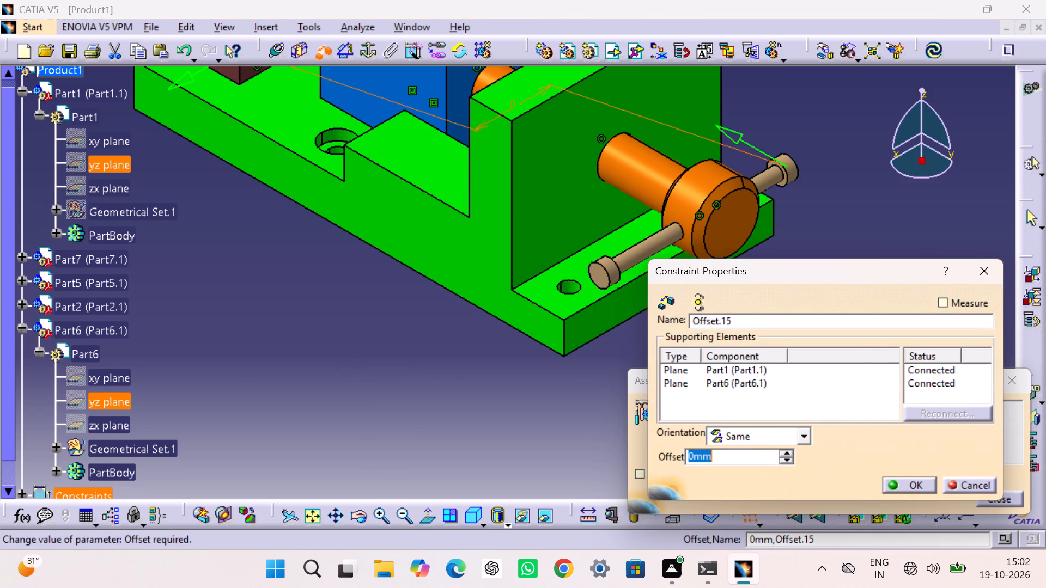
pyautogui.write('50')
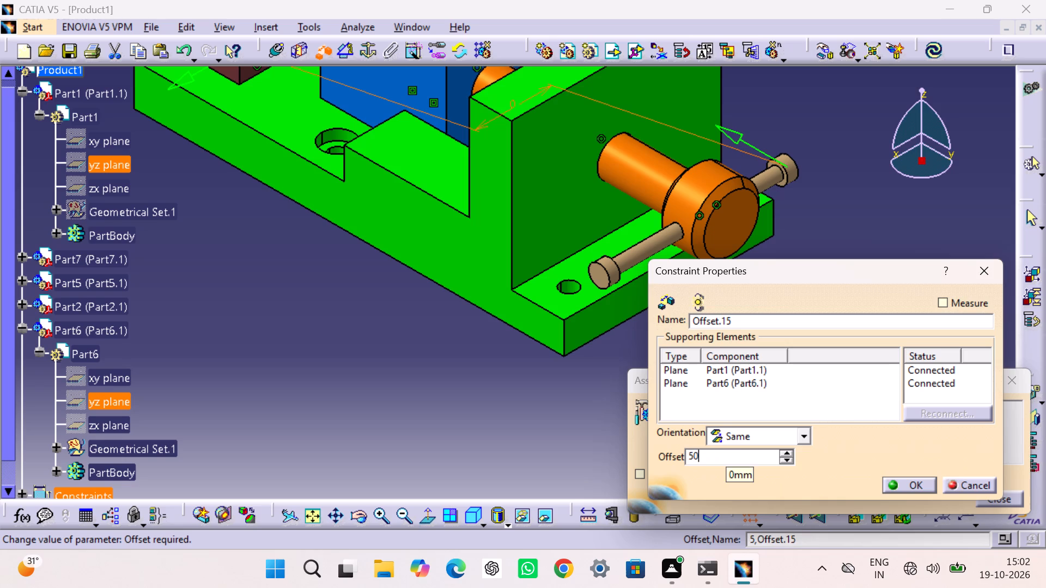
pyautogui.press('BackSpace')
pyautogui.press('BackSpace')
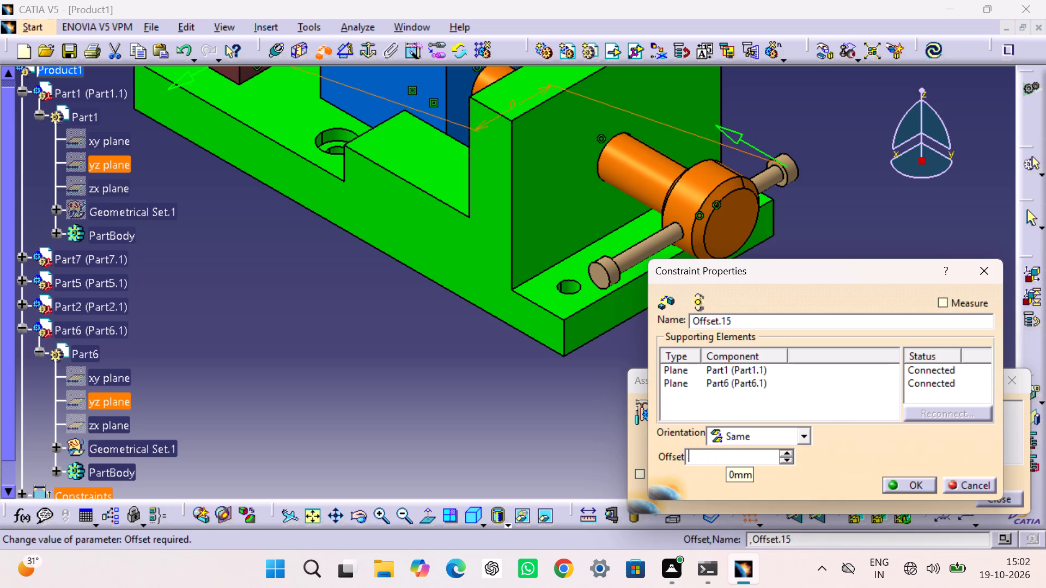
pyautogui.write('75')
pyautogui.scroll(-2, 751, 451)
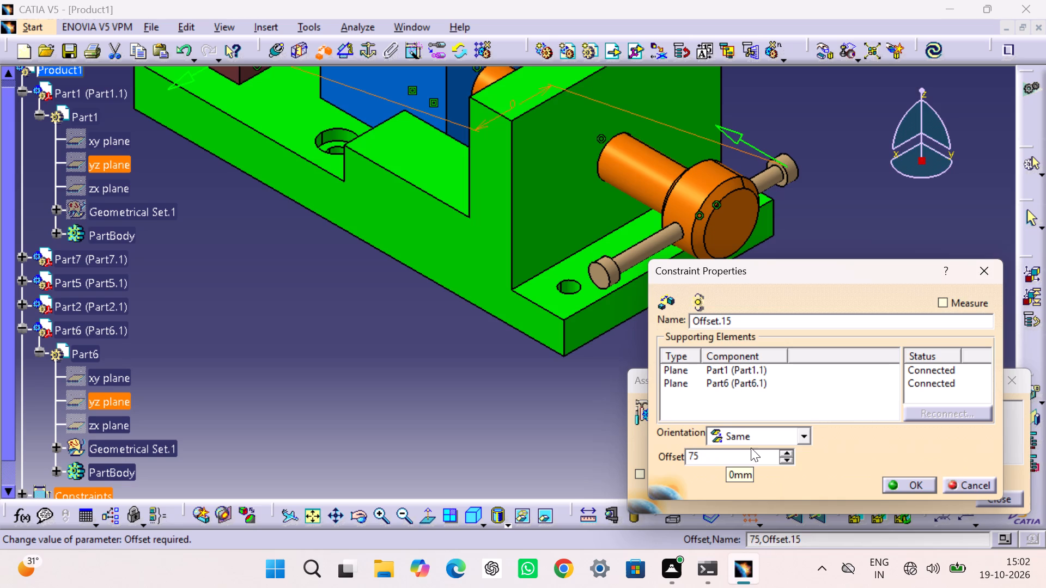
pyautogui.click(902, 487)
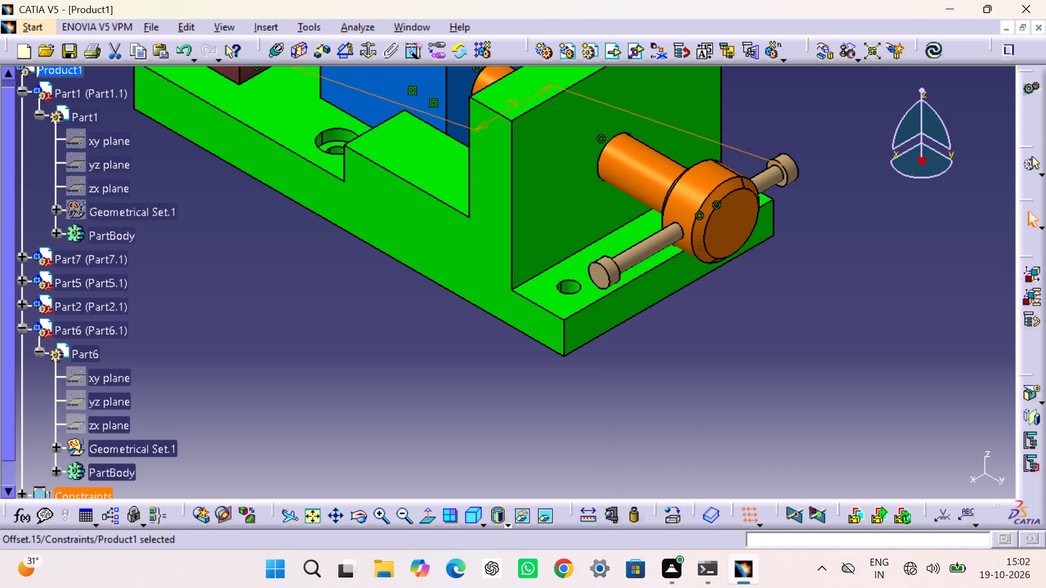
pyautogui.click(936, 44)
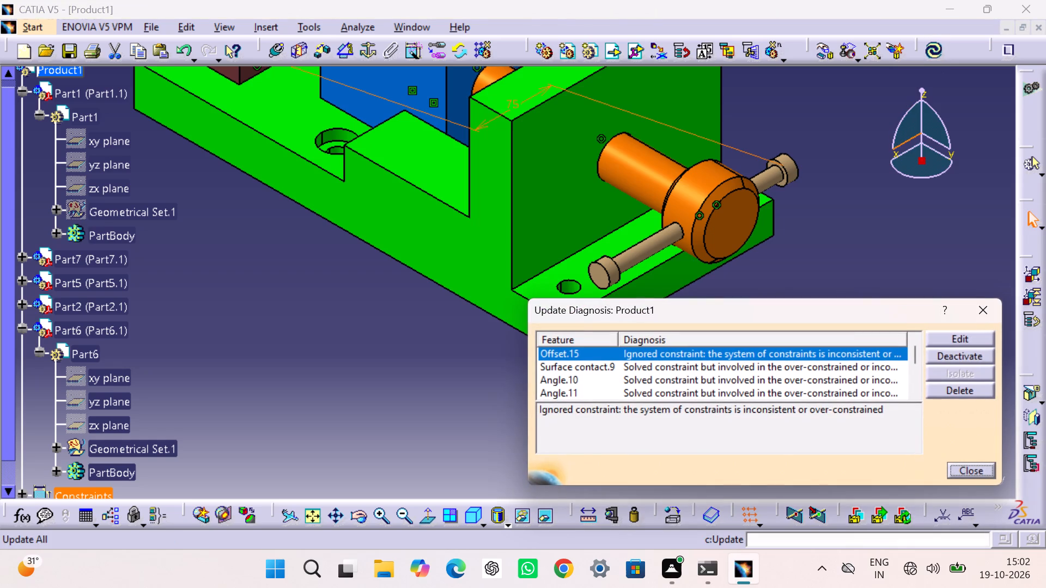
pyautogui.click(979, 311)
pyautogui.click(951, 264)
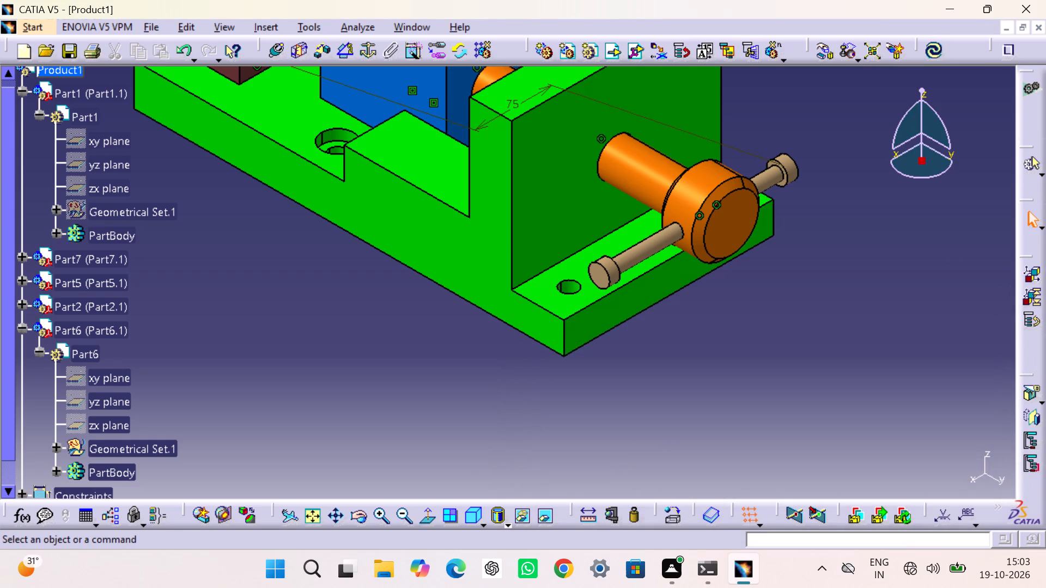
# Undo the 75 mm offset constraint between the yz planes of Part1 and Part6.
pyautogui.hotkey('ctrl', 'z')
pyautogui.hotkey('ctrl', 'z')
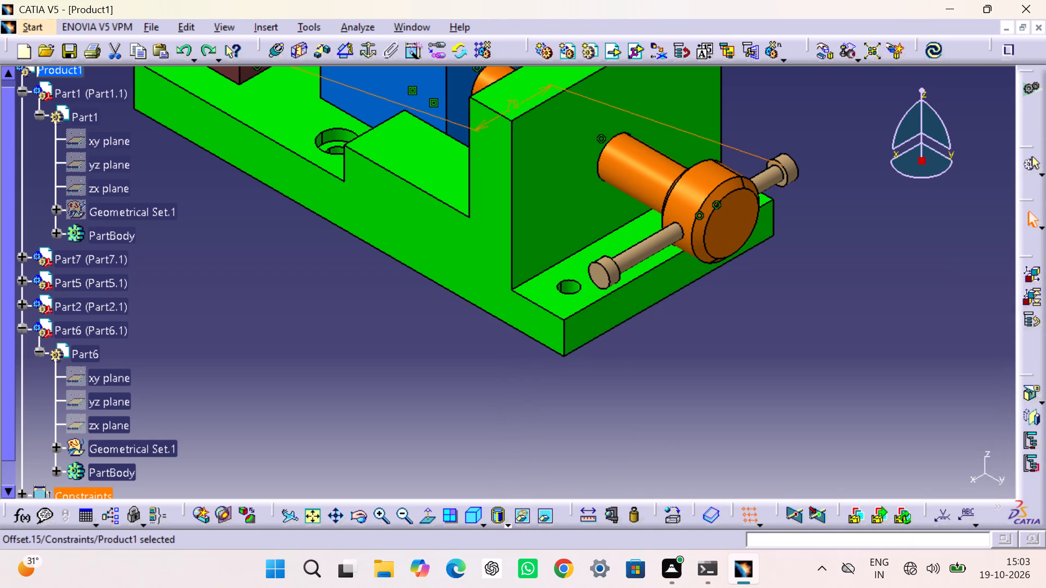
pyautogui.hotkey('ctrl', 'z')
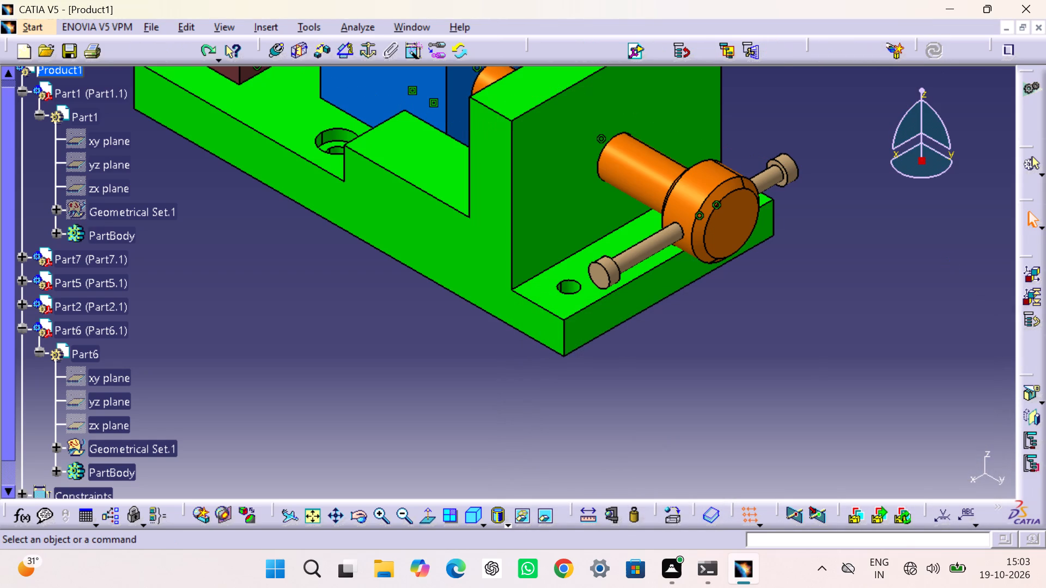
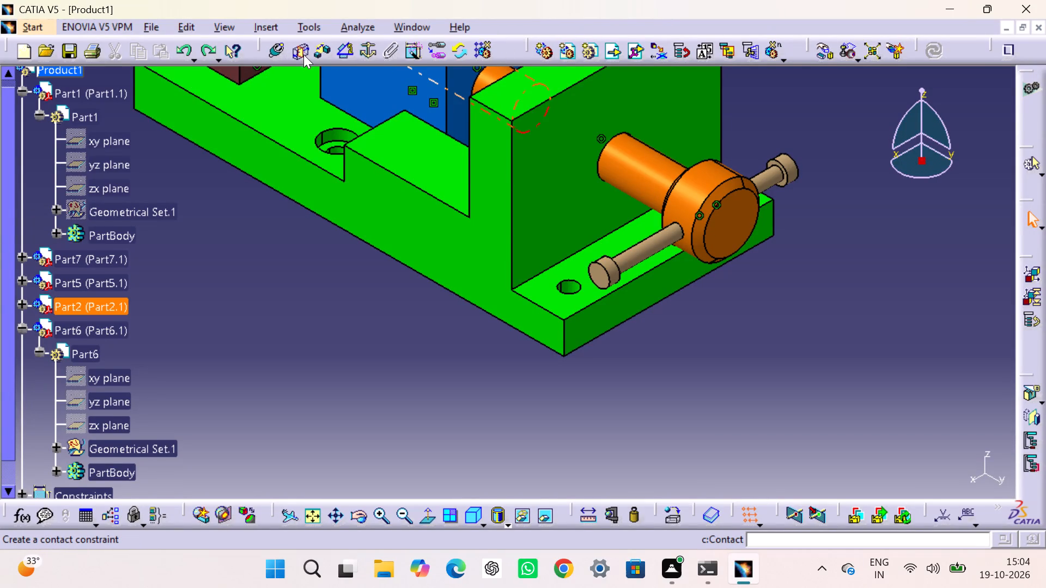
# Add a 45 mm offset constraint with Same orientation between the xy planes of Part1 and Part6.
pyautogui.click(759, 296)
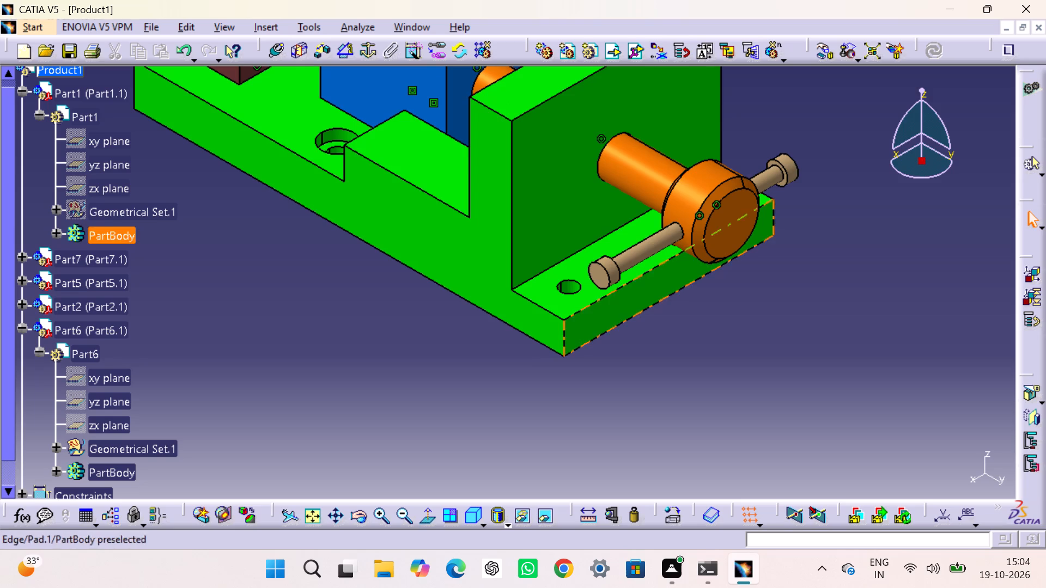
pyautogui.click(744, 310)
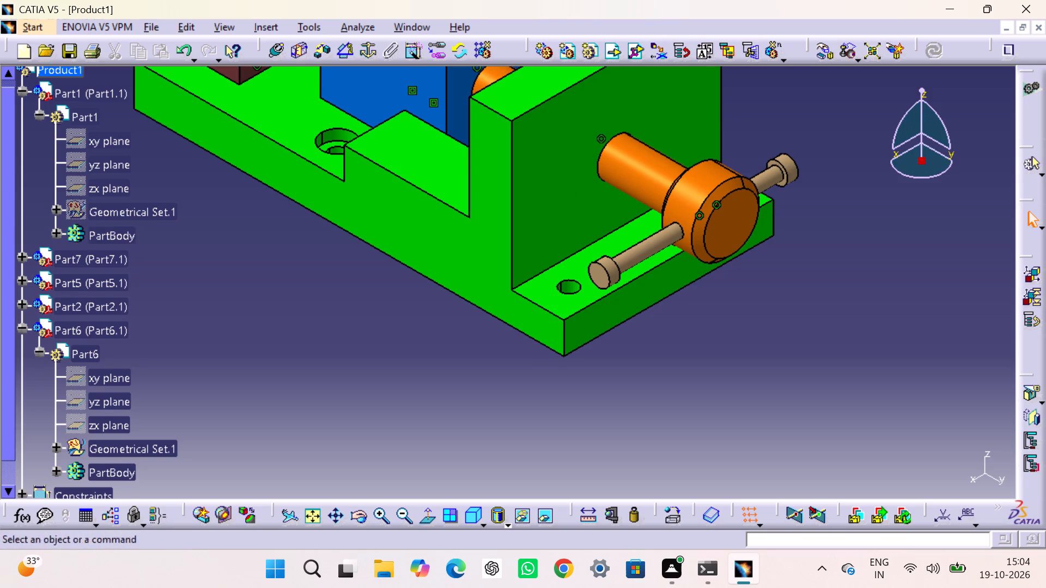
pyautogui.click(101, 148)
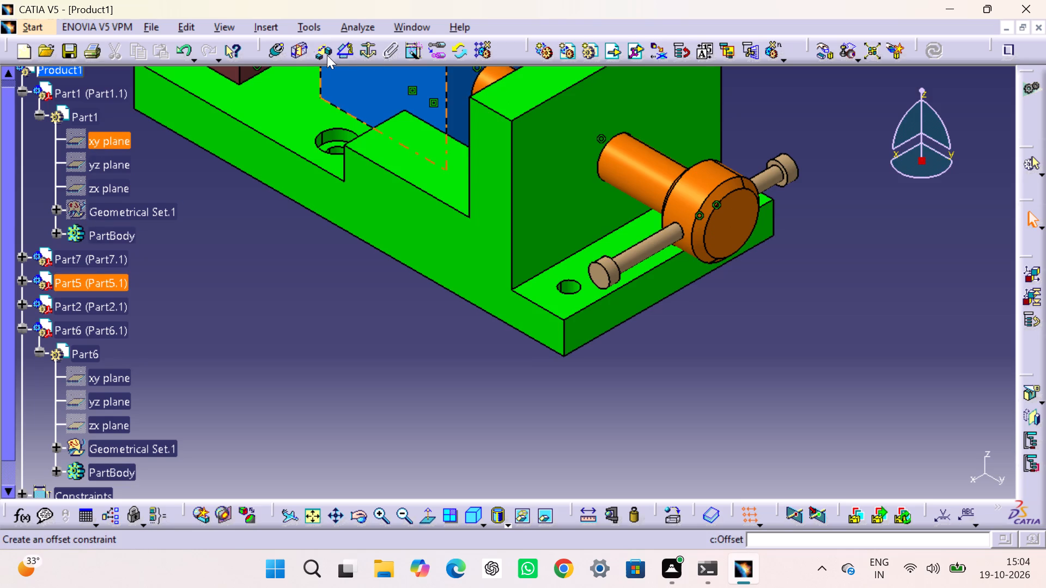
pyautogui.click(323, 53)
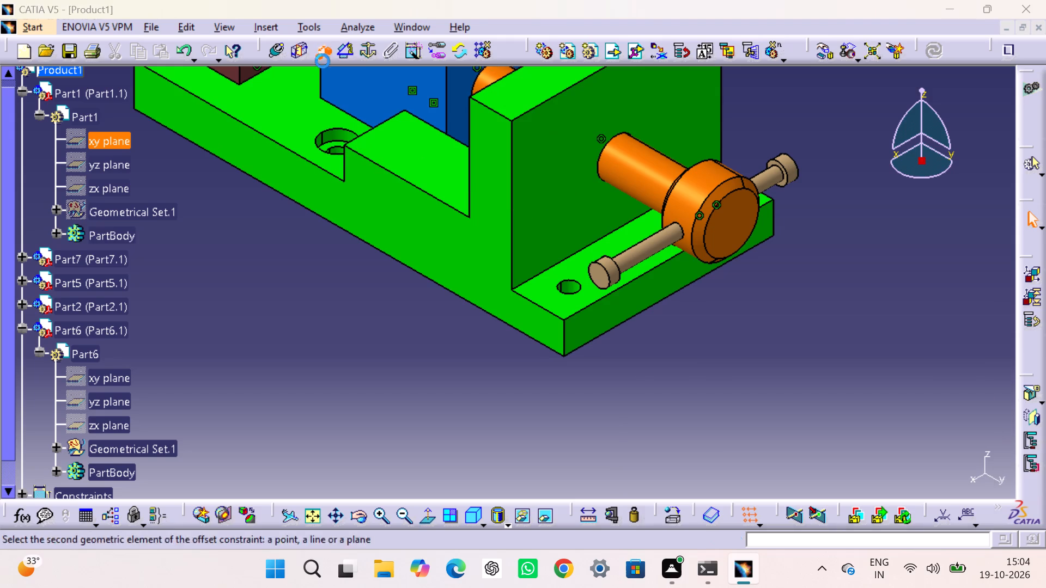
pyautogui.click(113, 372)
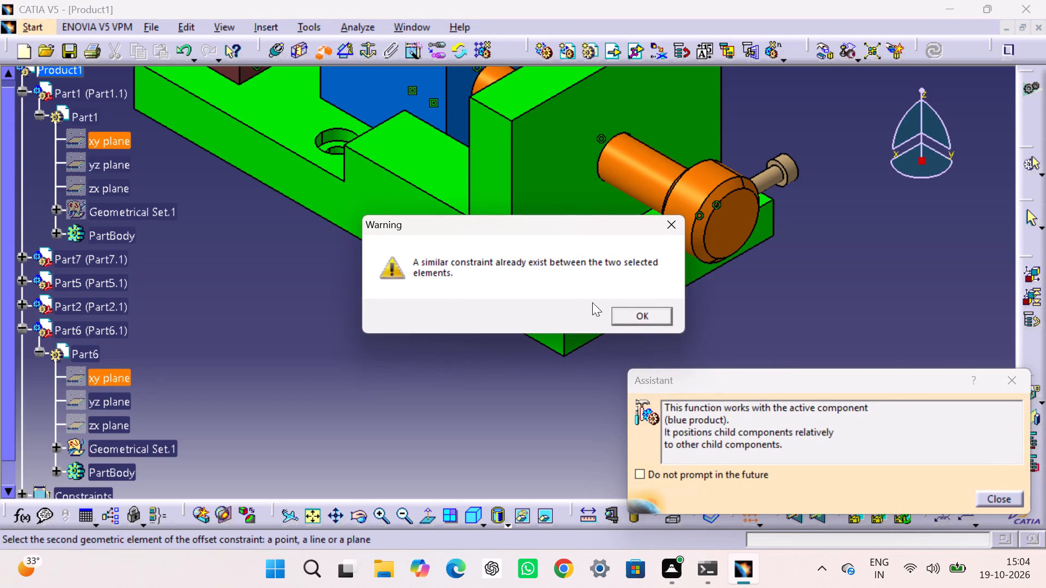
pyautogui.click(636, 312)
pyautogui.click(636, 312)
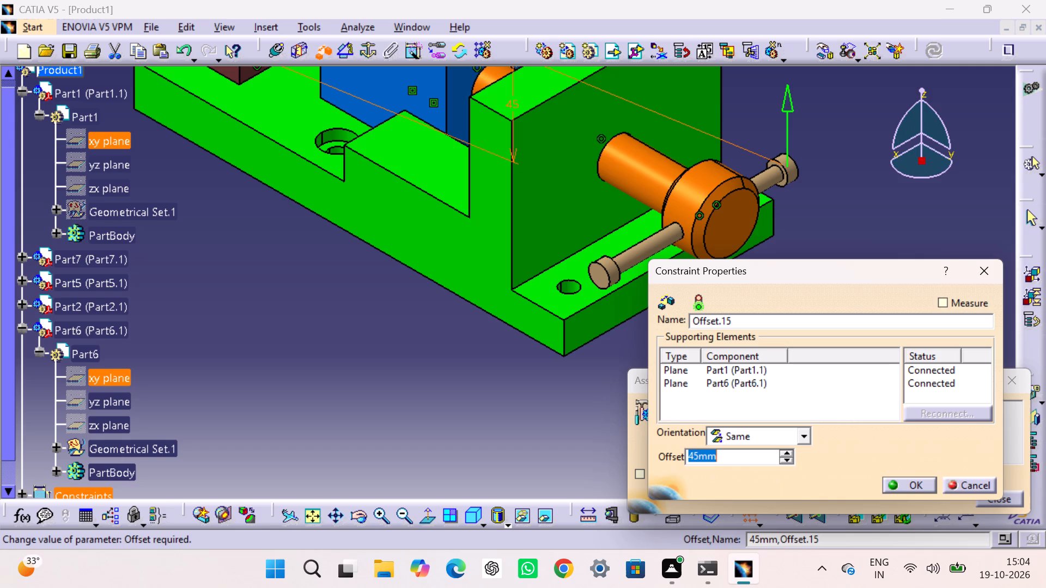
pyautogui.click(920, 488)
pyautogui.click(907, 337)
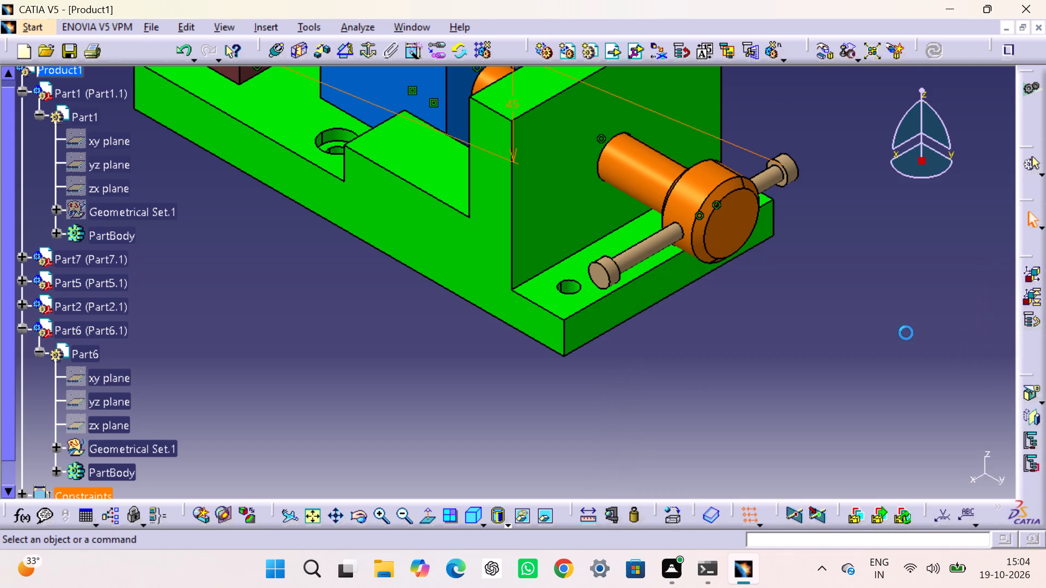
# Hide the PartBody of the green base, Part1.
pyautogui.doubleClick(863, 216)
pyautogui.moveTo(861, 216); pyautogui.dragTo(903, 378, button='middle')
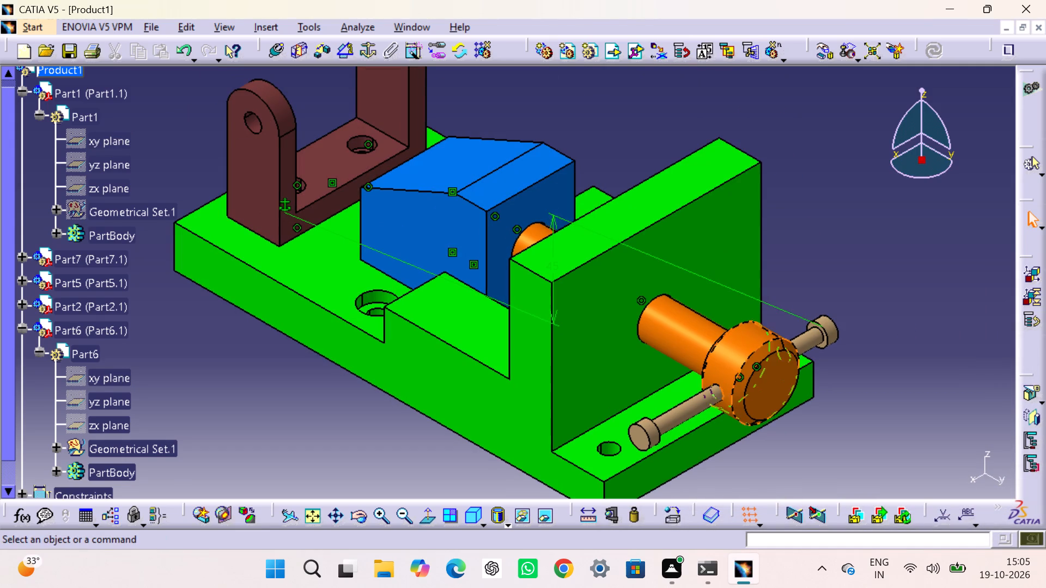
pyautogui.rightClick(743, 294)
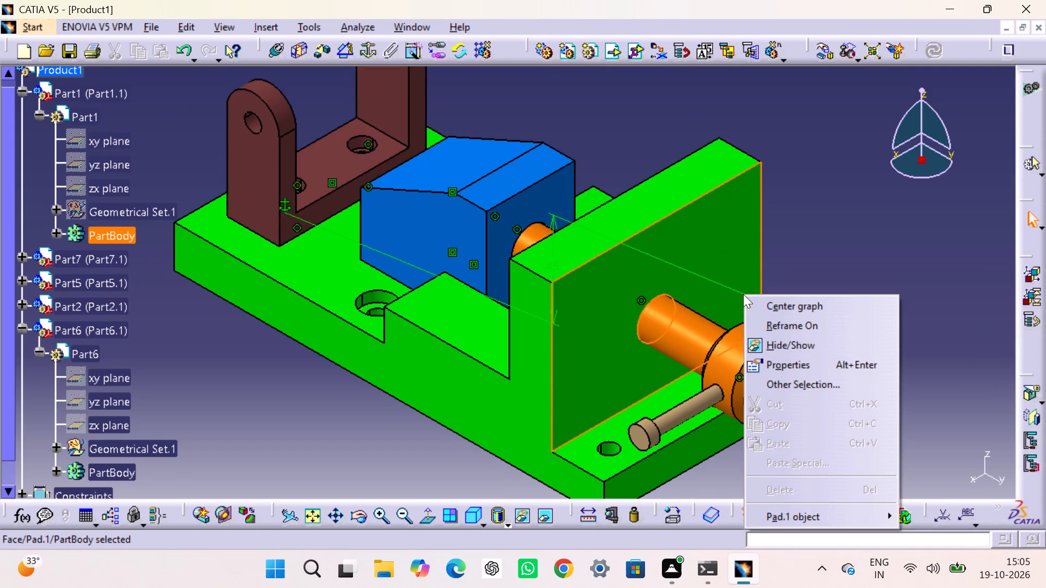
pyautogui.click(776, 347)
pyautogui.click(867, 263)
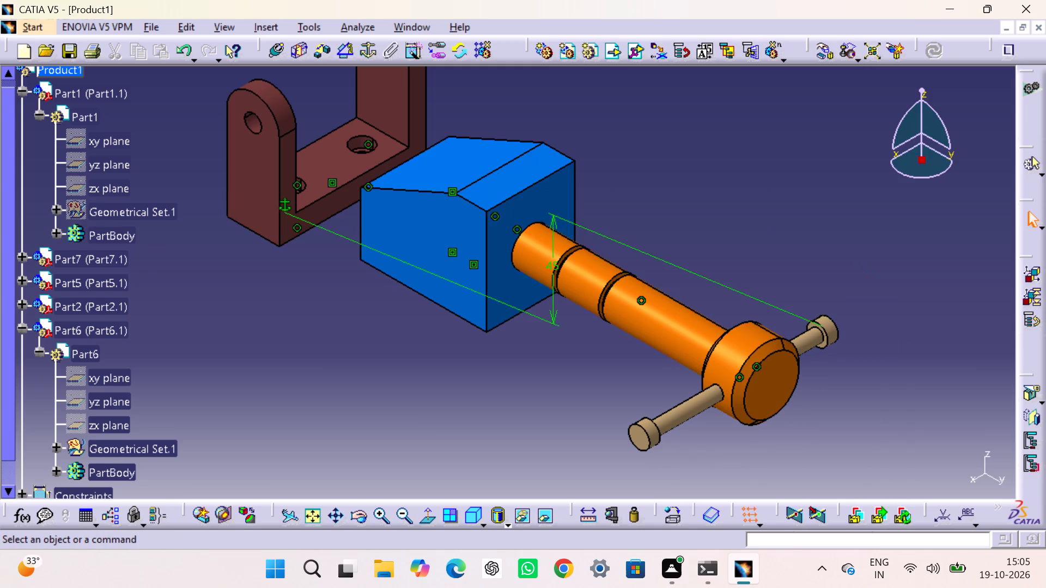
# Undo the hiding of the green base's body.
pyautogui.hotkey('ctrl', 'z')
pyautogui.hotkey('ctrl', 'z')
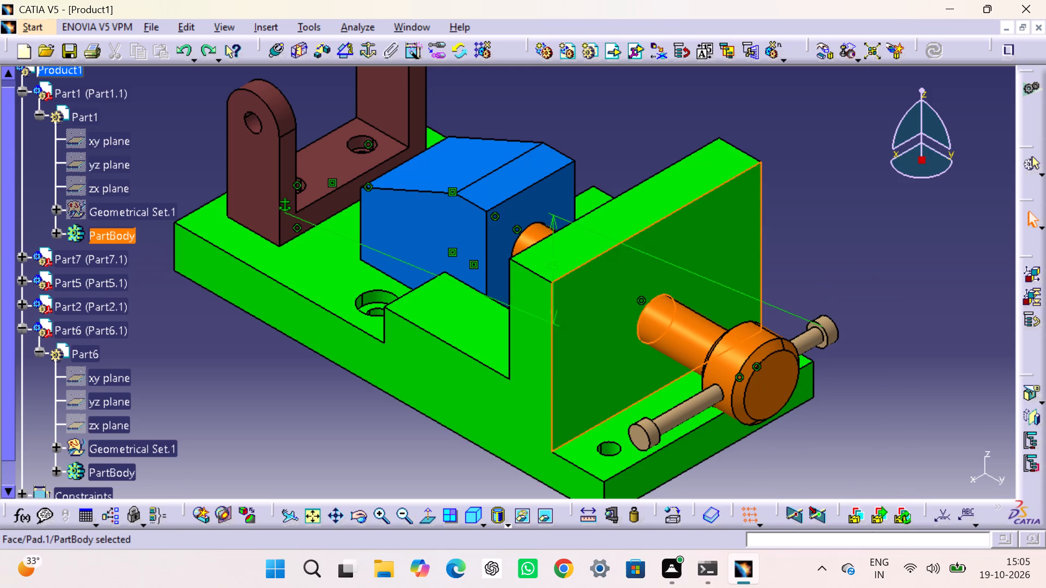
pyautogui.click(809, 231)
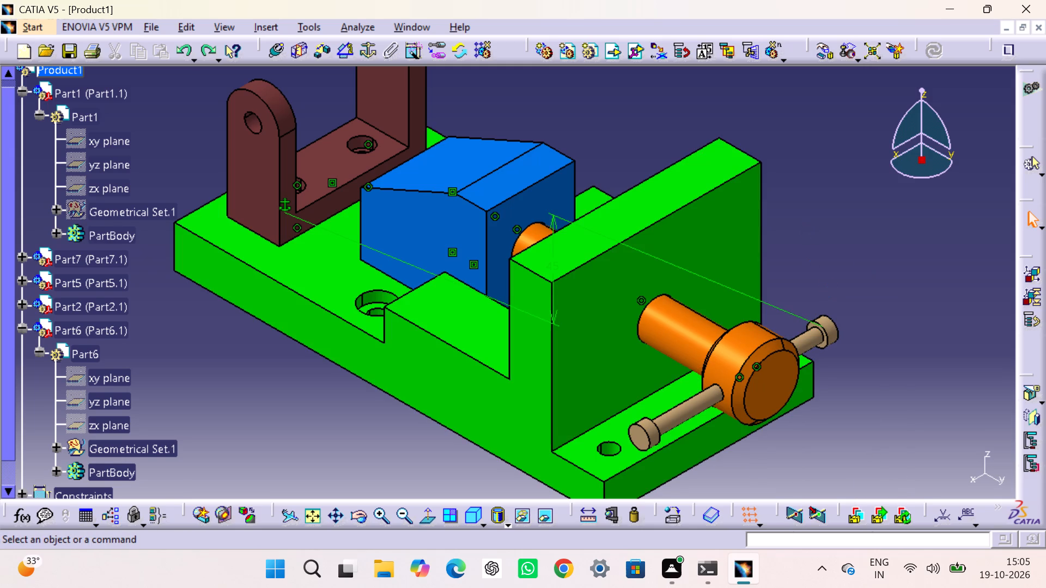
# Hide the 45 mm offset constraint's dimension between the green base and the pin.
pyautogui.rightClick(795, 315)
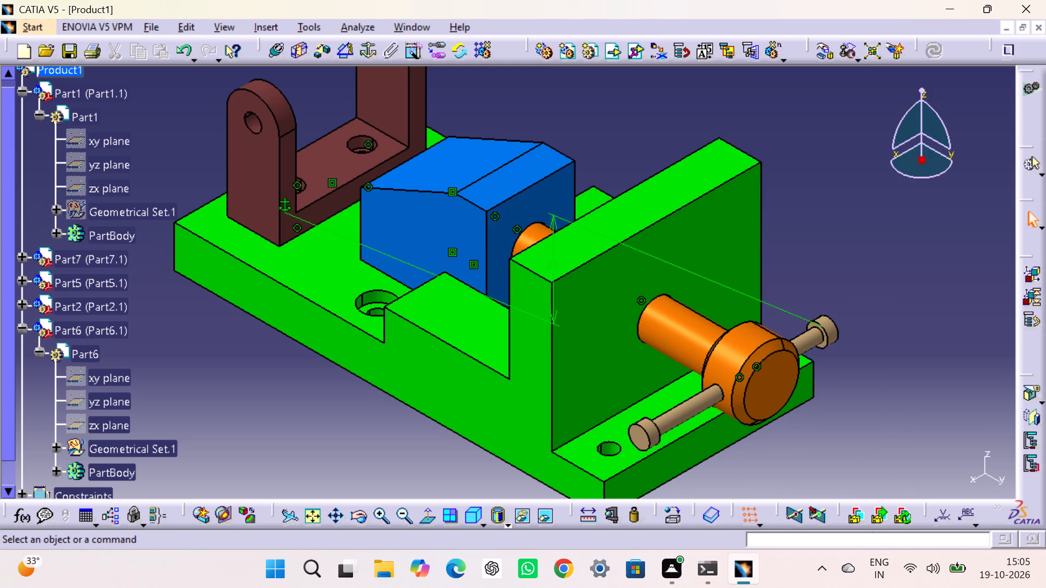
pyautogui.click(765, 300)
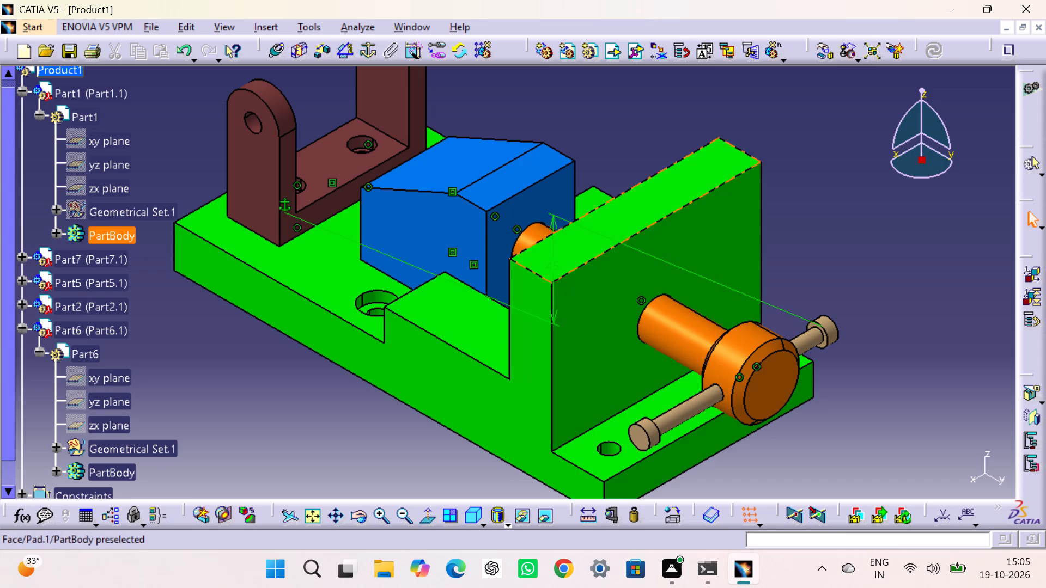
pyautogui.rightClick(556, 250)
pyautogui.click(595, 300)
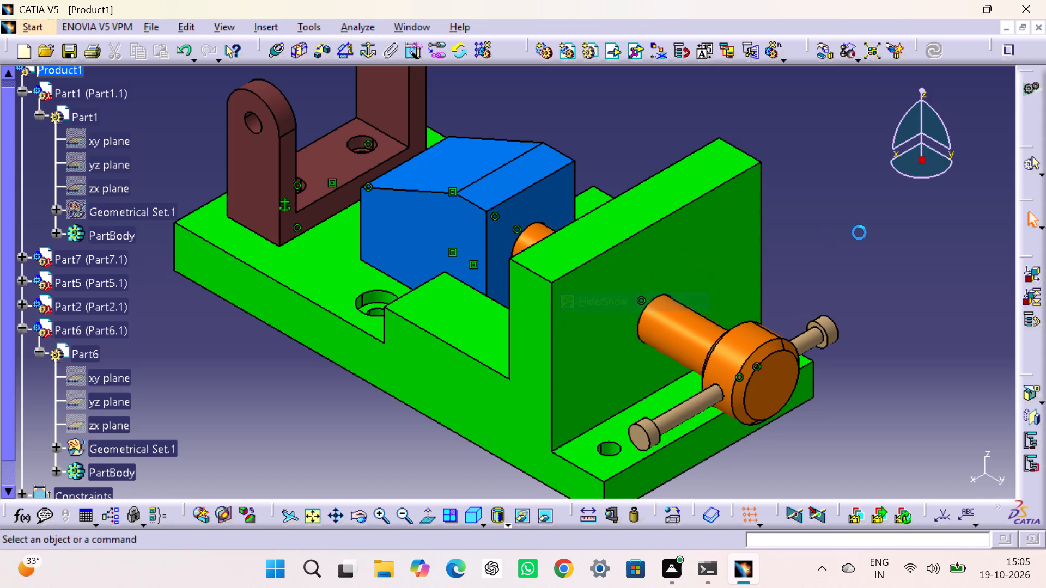
pyautogui.click(869, 230)
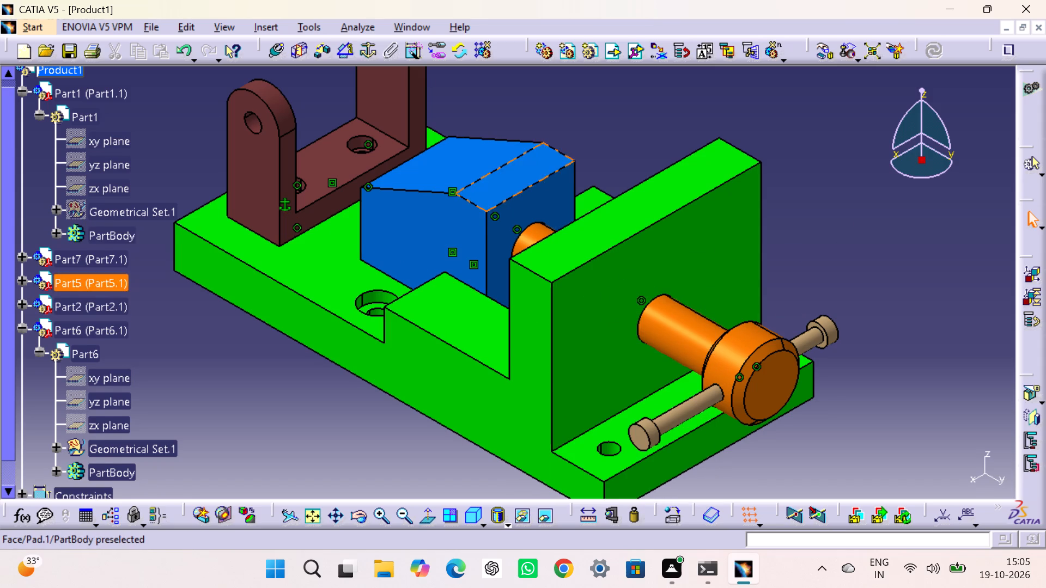
# Collapse the Part6 branch in the specification tree.
pyautogui.click(22, 329)
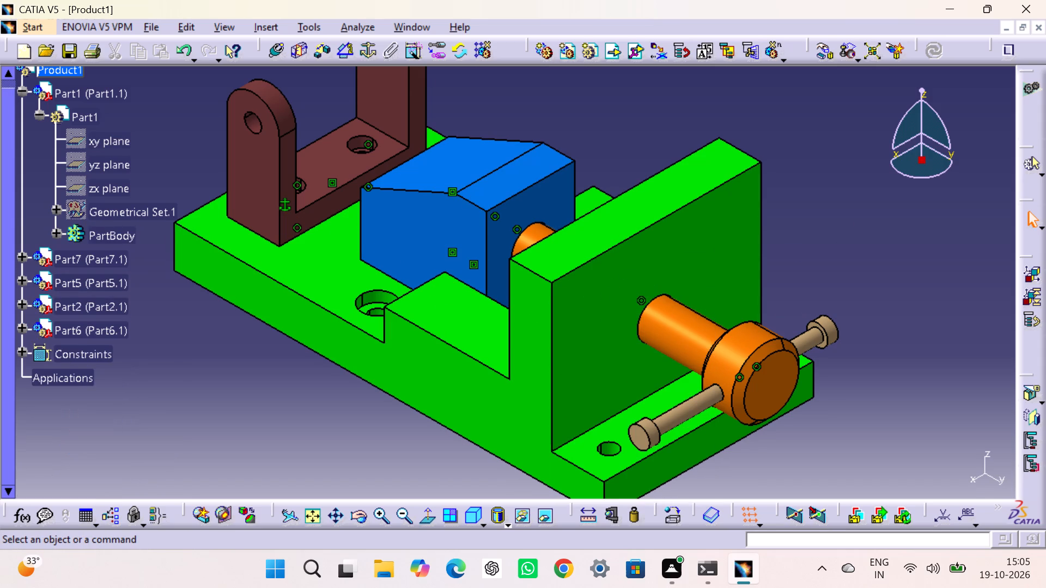
pyautogui.click(286, 372)
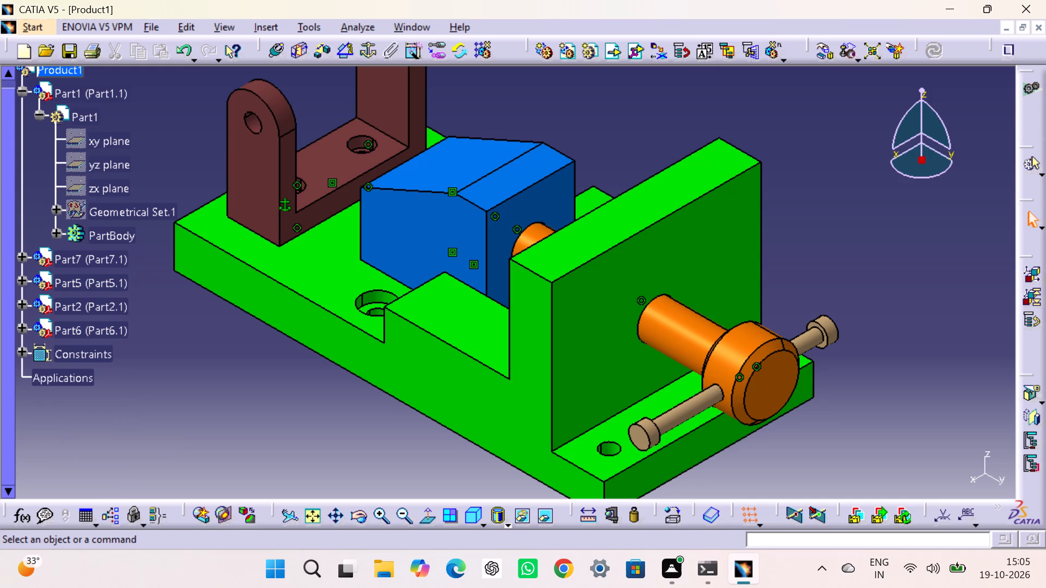
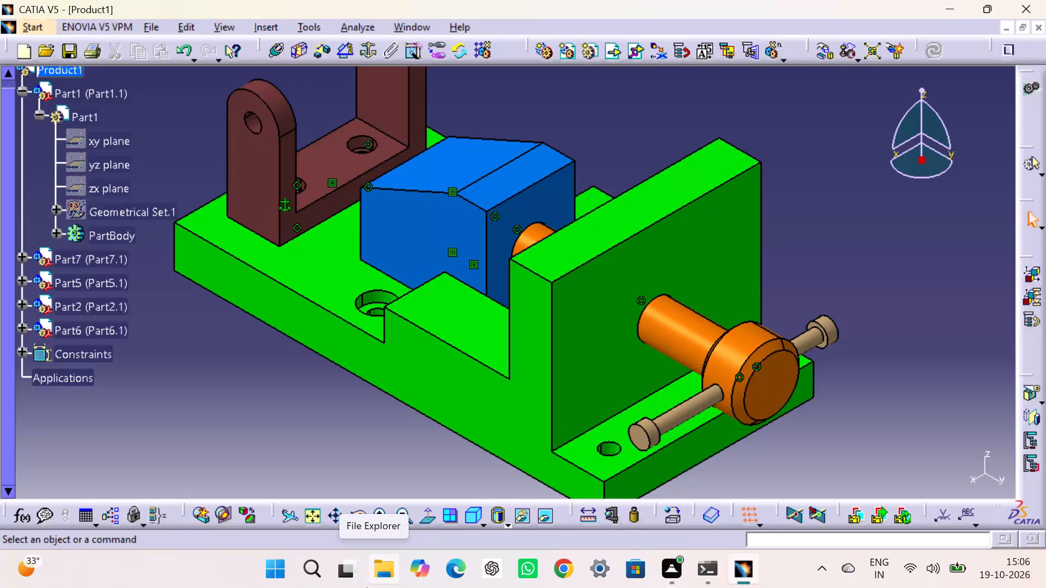
# Collapse the Part1 (Part1.1) branch in the specification tree.
pyautogui.scroll(1, 366, 587)
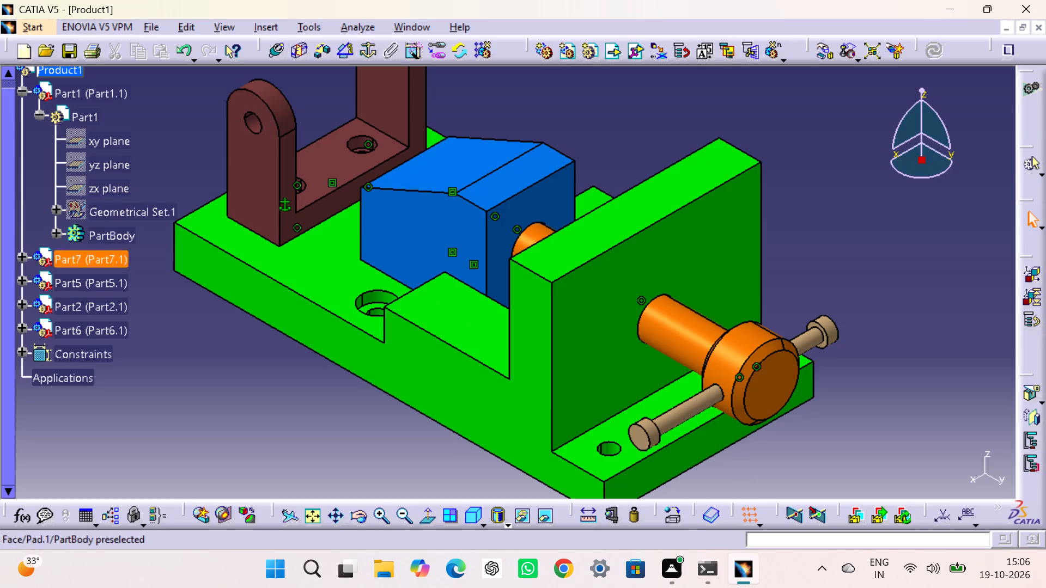
pyautogui.click(25, 90)
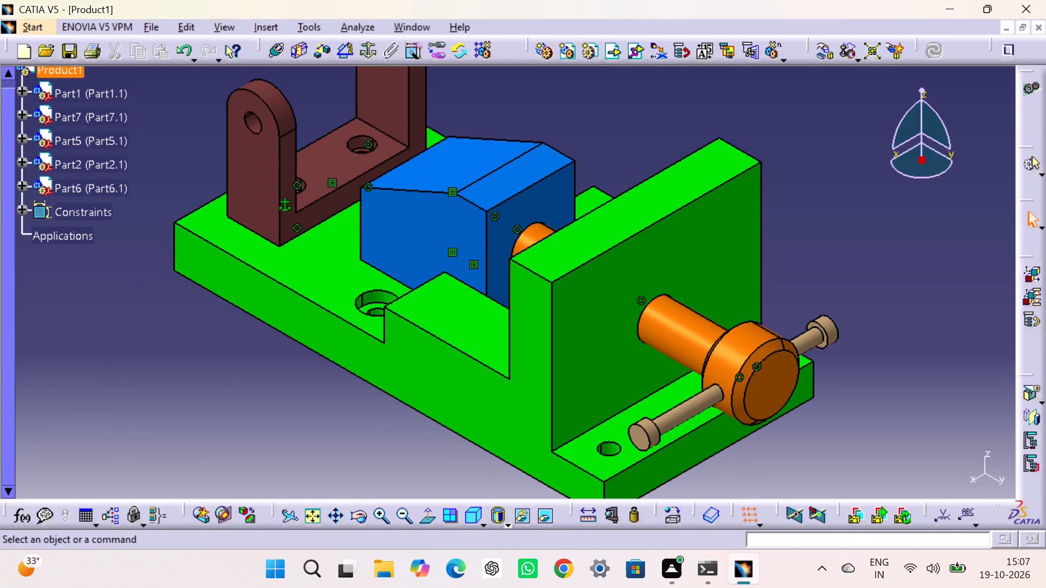
# Insert the existing component file Part3.CATPart from the Catia folder into Product1.
pyautogui.rightClick(66, 75)
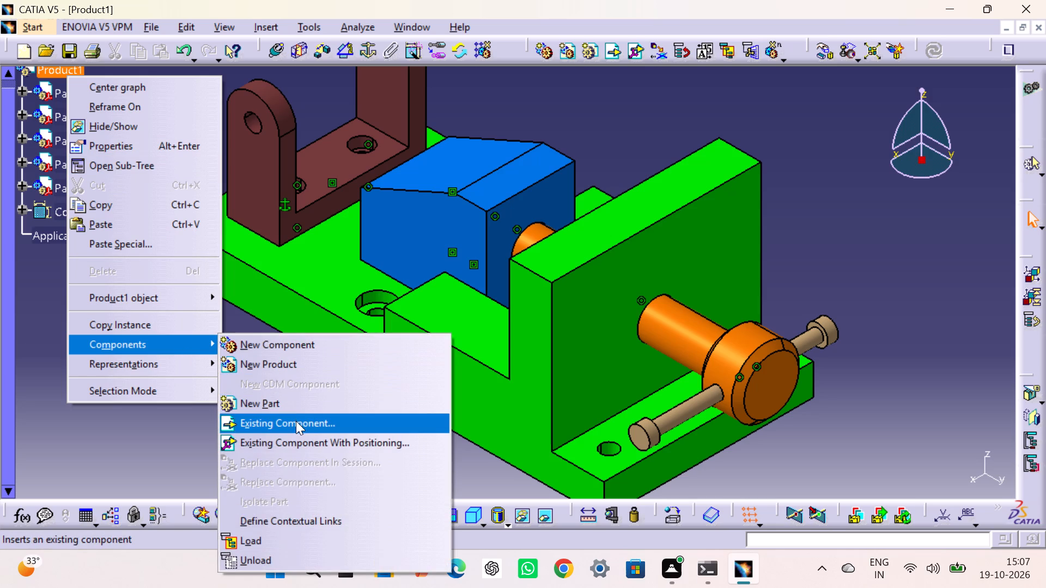
pyautogui.click(296, 421)
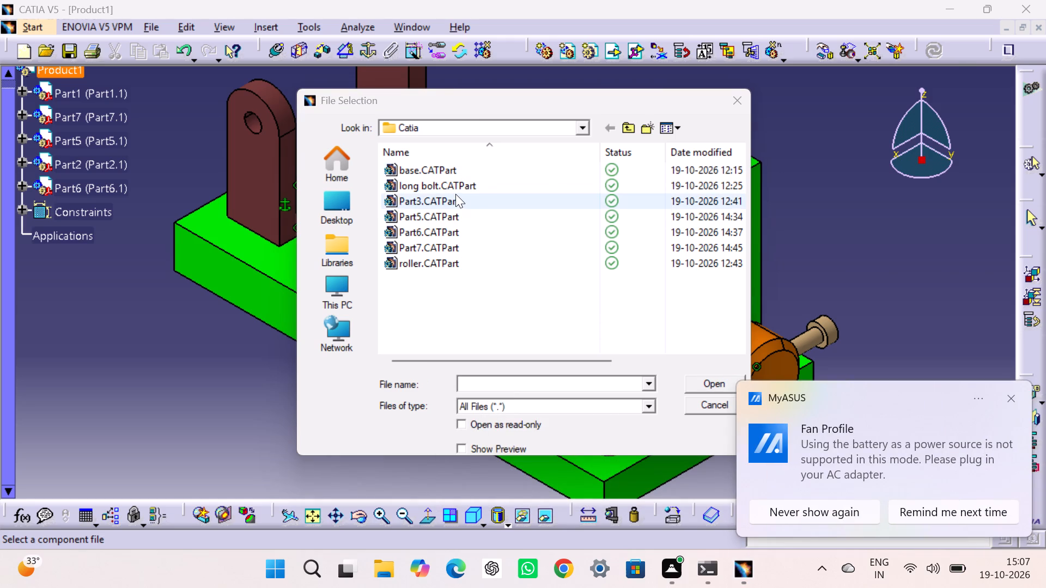
pyautogui.click(455, 197)
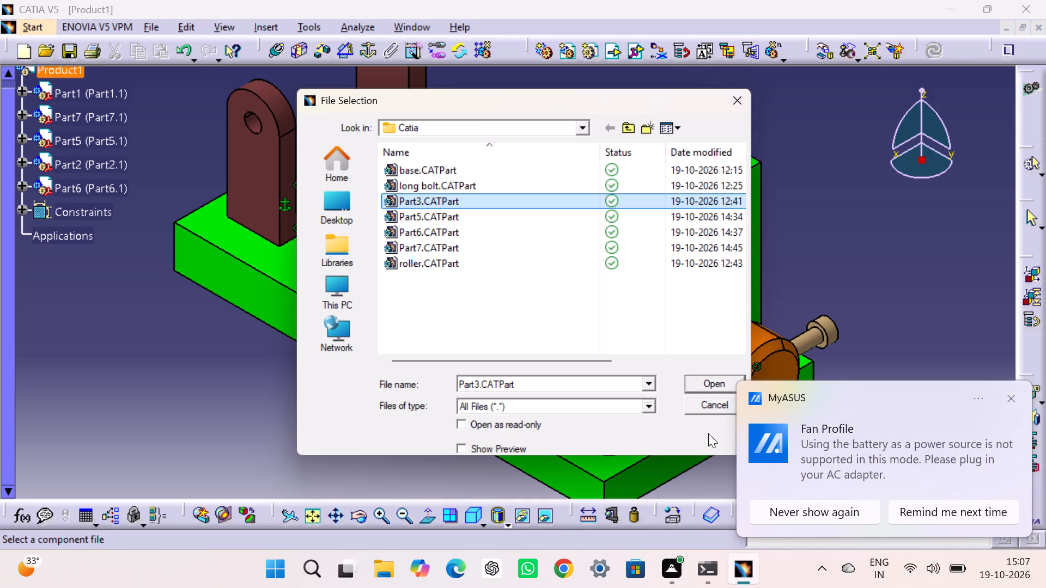
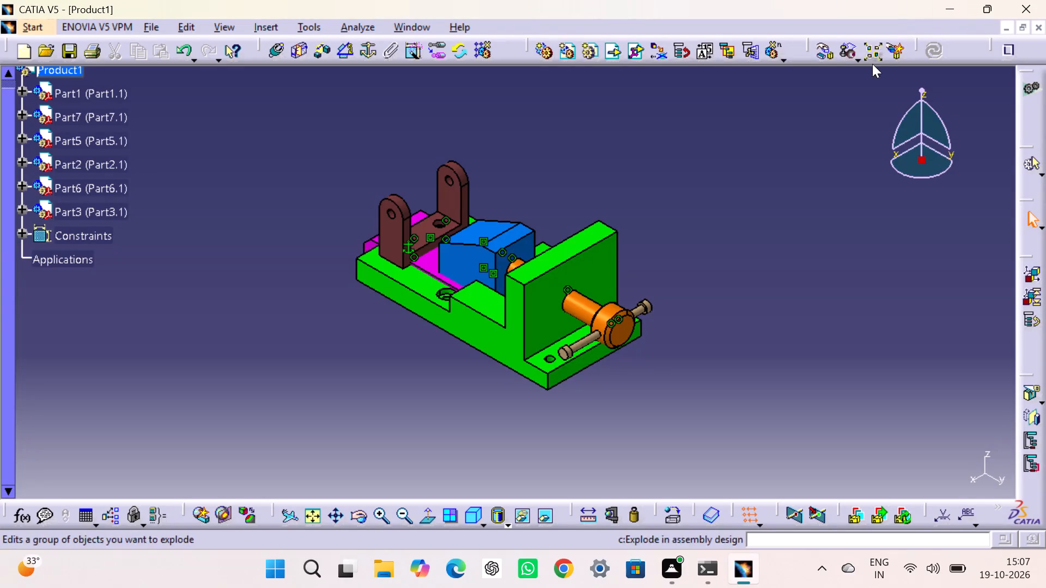
# Move Part3 upward along the Z axis until it sits clear above the brown bracket, and update the assembly.
pyautogui.click(821, 53)
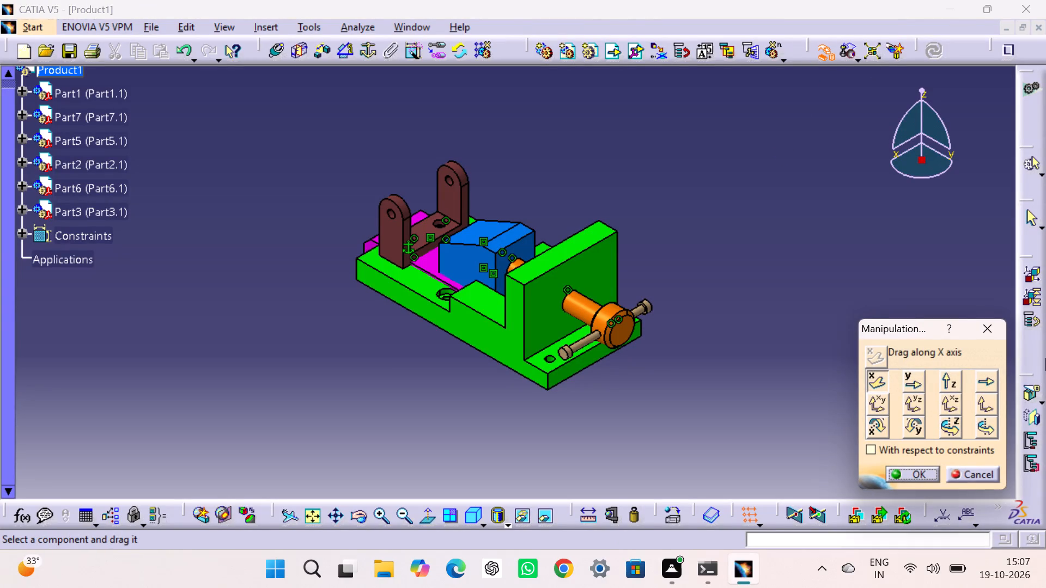
pyautogui.moveTo(945, 376); pyautogui.dragTo(936, 373)
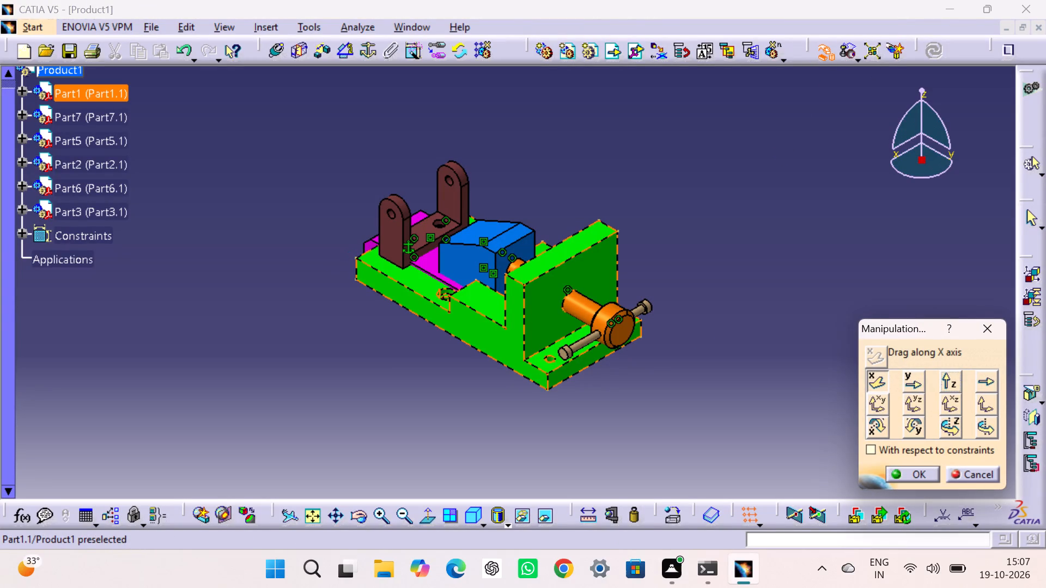
pyautogui.moveTo(367, 247); pyautogui.dragTo(357, 240)
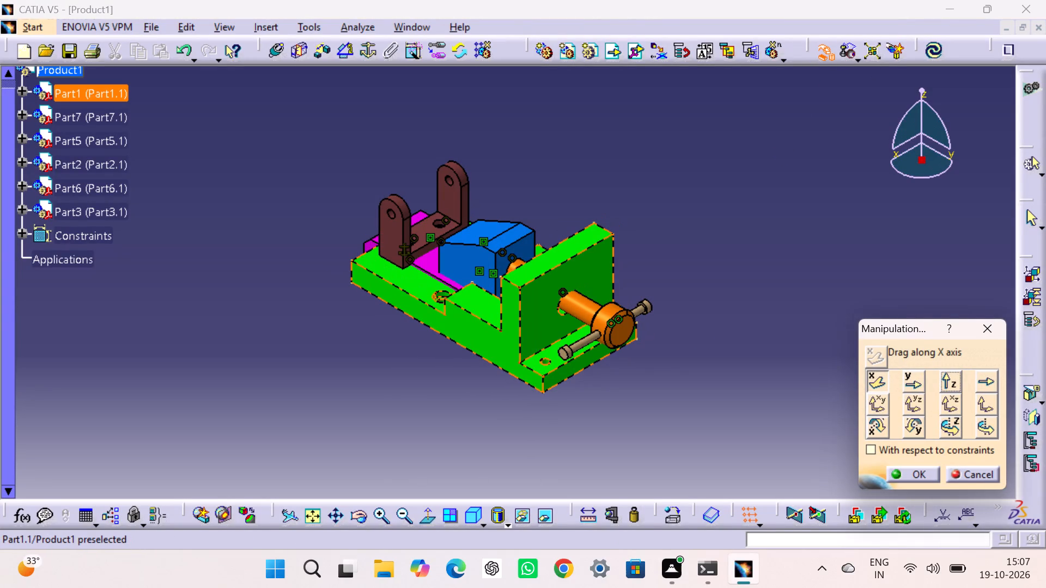
pyautogui.moveTo(371, 244); pyautogui.dragTo(369, 235)
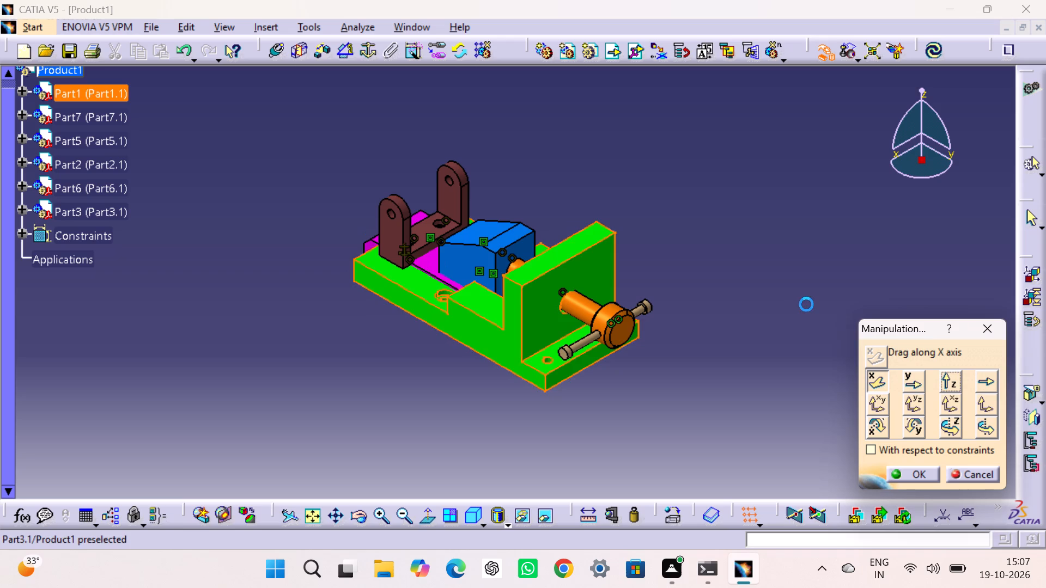
pyautogui.click(945, 383)
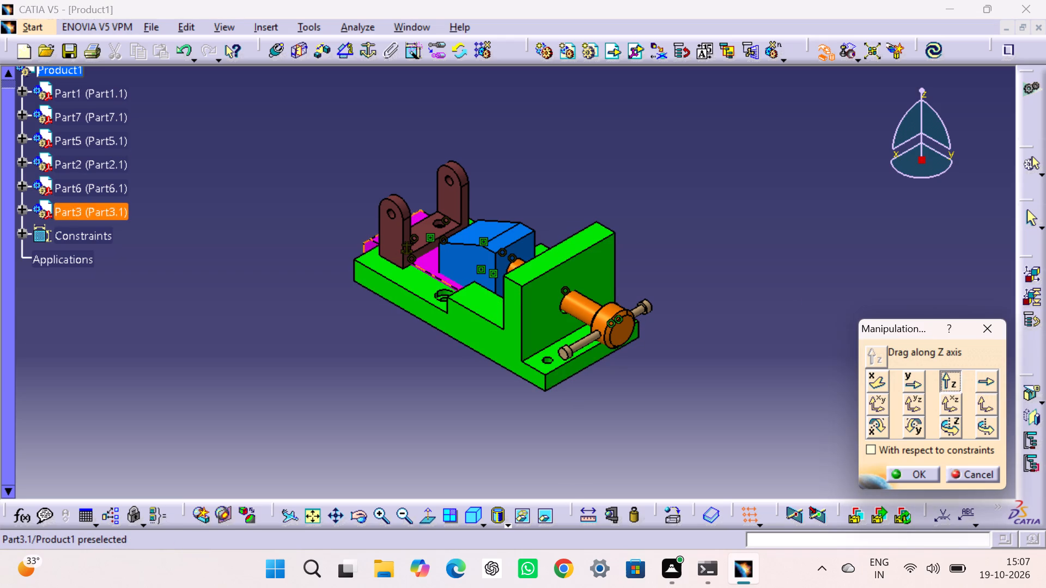
pyautogui.moveTo(419, 266); pyautogui.dragTo(428, 205)
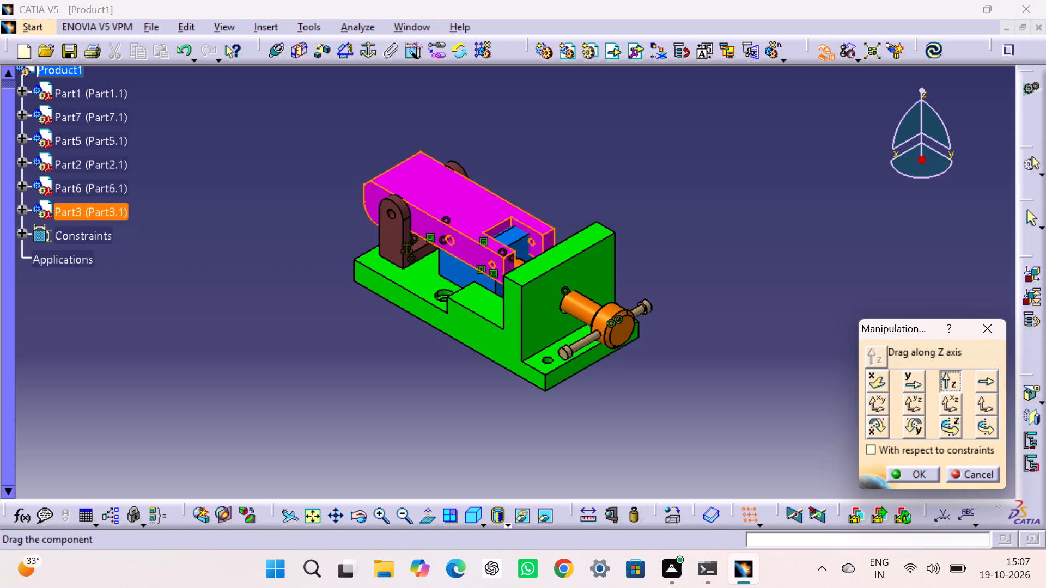
pyautogui.moveTo(428, 205); pyautogui.dragTo(425, 143)
pyautogui.click(637, 176)
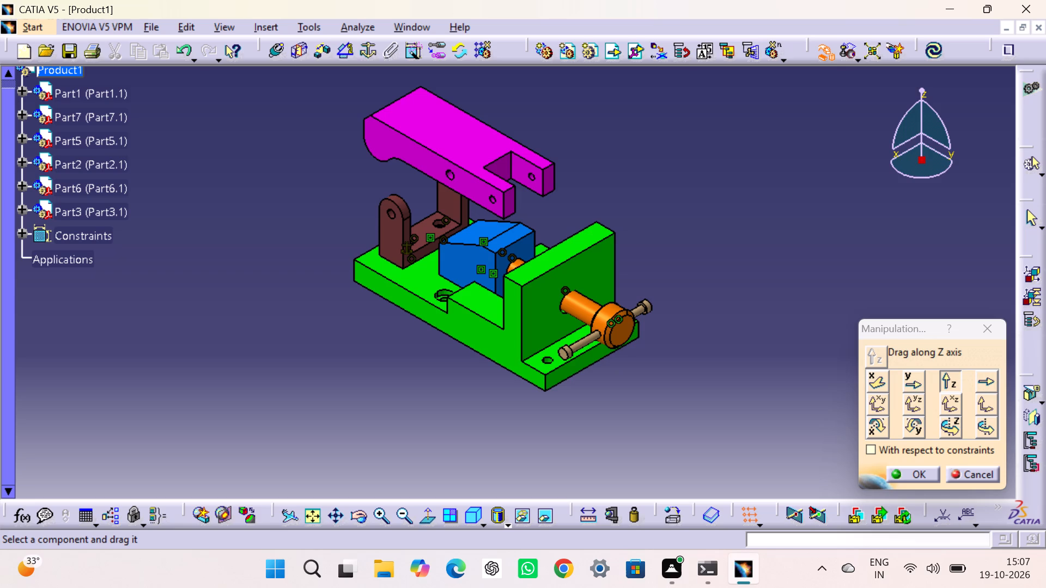
pyautogui.click(913, 474)
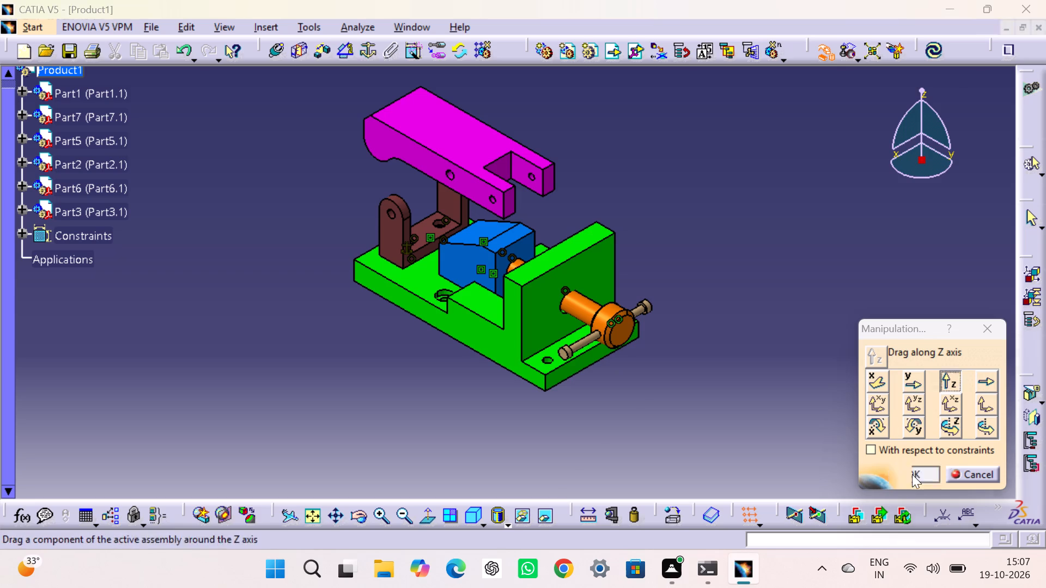
pyautogui.click(829, 329)
pyautogui.click(932, 47)
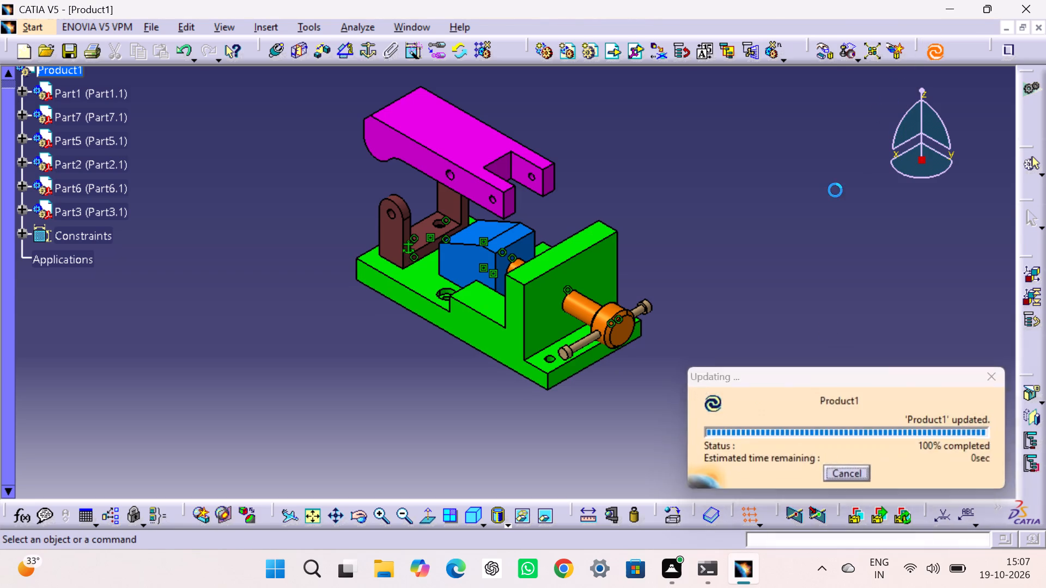
pyautogui.click(829, 197)
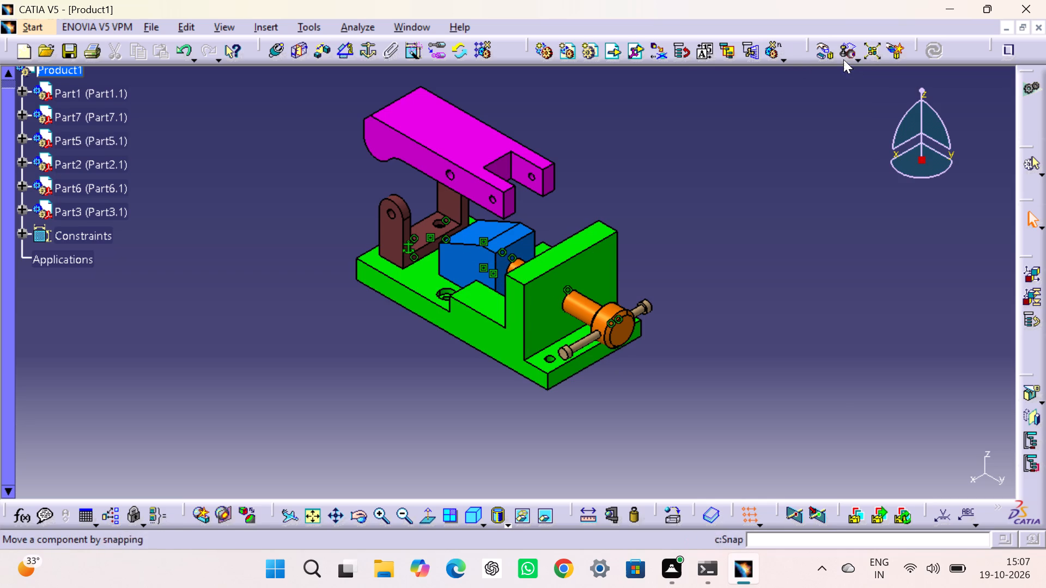
# Rotate Part3 slightly about the X axis so that its forked end tilts upward.
pyautogui.click(818, 58)
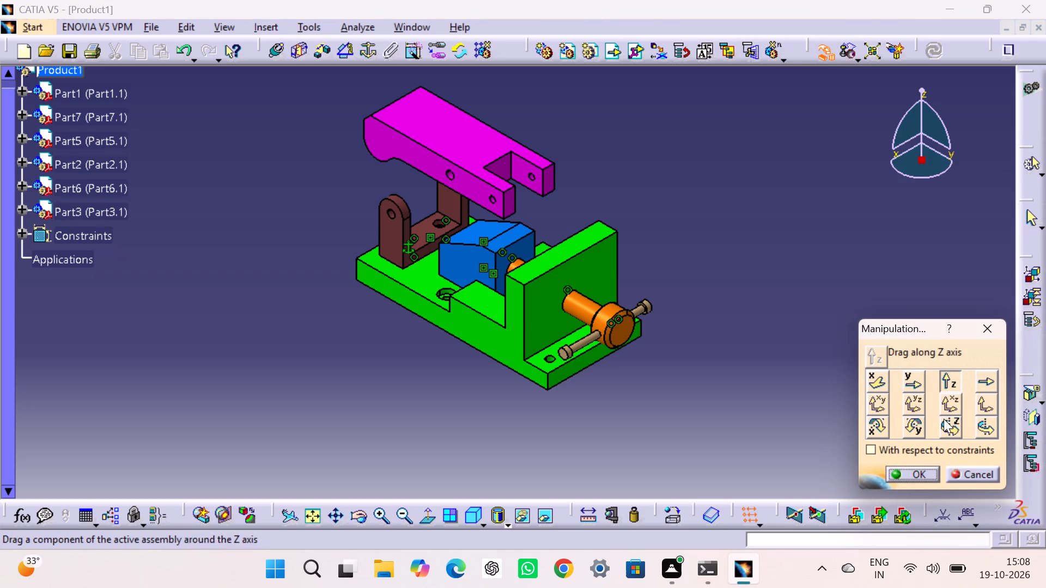
pyautogui.click(882, 424)
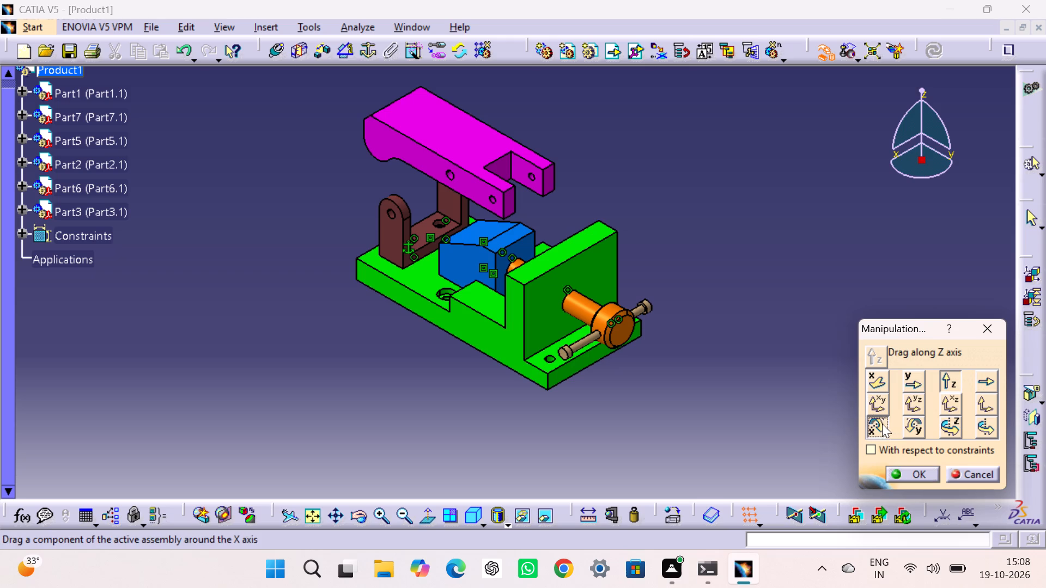
pyautogui.moveTo(493, 193); pyautogui.dragTo(494, 188)
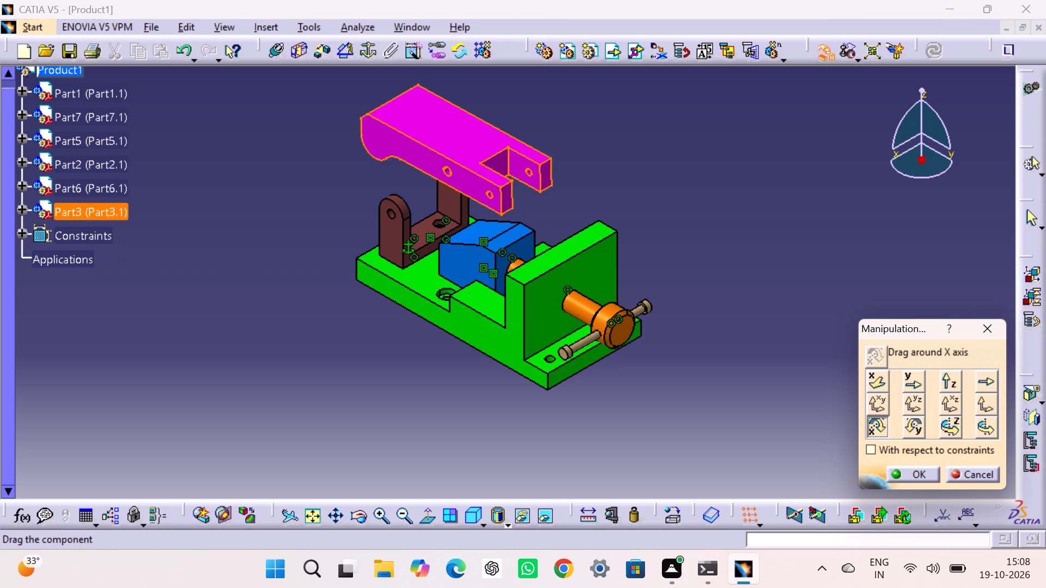
pyautogui.moveTo(494, 188); pyautogui.dragTo(486, 151)
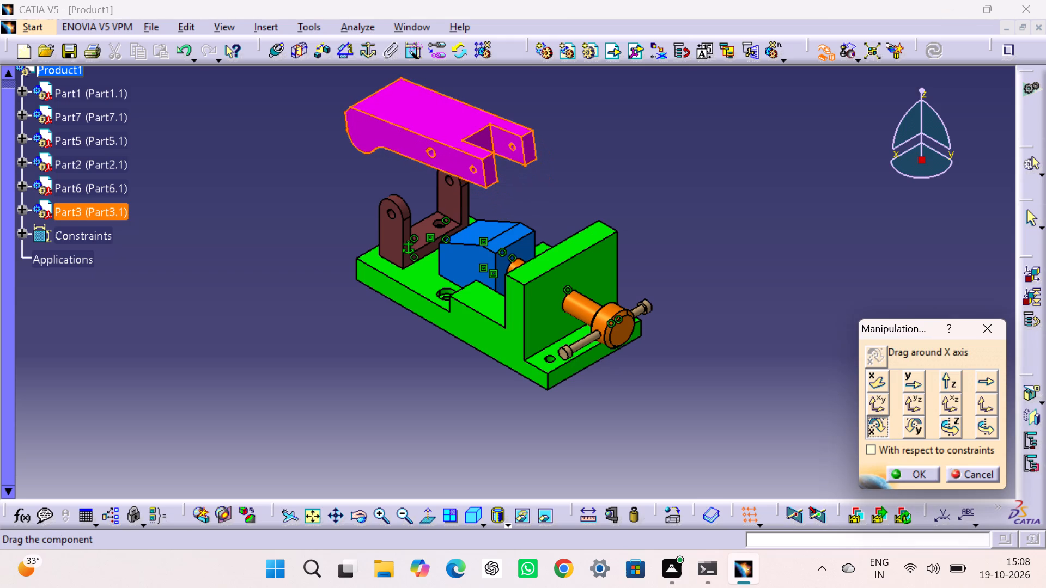
pyautogui.moveTo(486, 151); pyautogui.dragTo(484, 145)
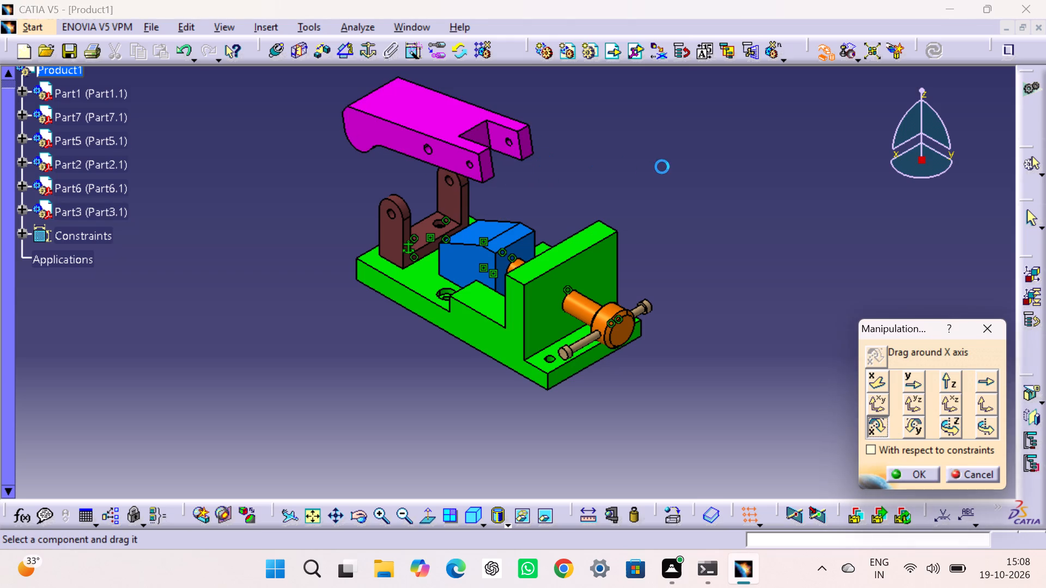
pyautogui.click(662, 167)
pyautogui.moveTo(930, 475); pyautogui.dragTo(922, 470)
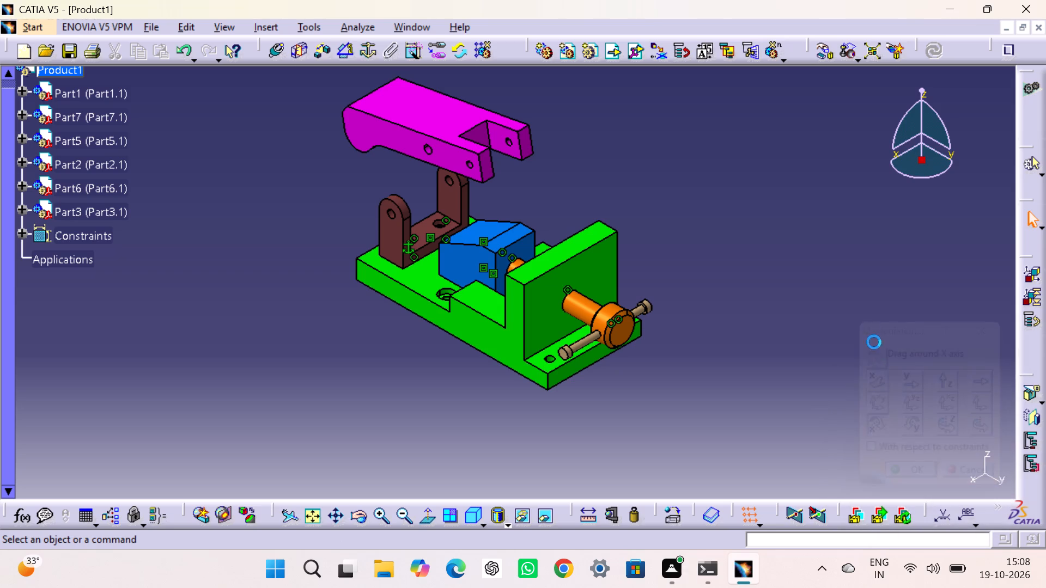
pyautogui.moveTo(871, 330); pyautogui.dragTo(859, 315)
# Add a coincidence constraint between the Part7 bracket's lug hole axis and Part3's middle side hole axis, and update the assembly.
pyautogui.click(267, 51)
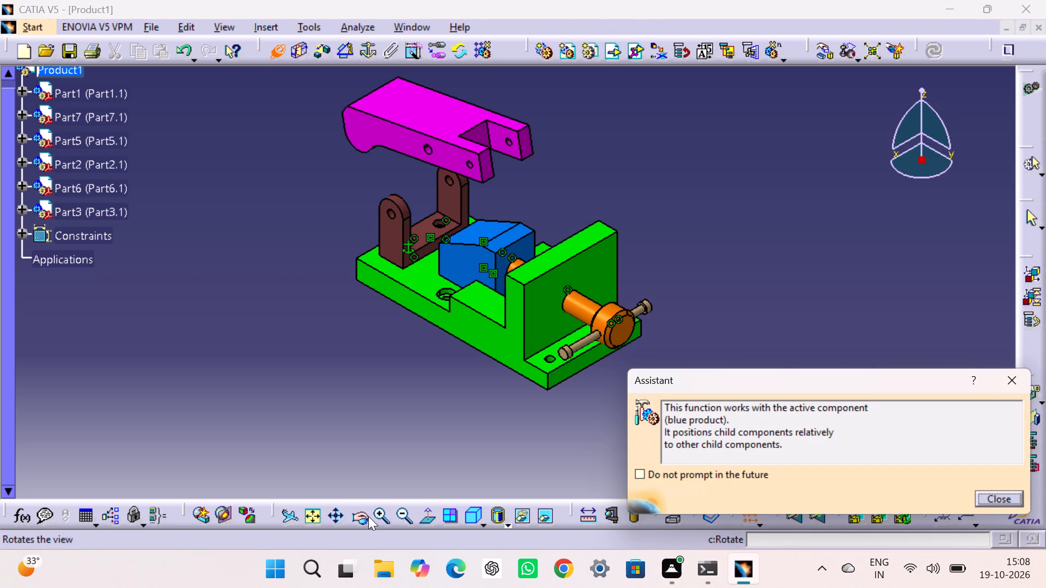
pyautogui.tripleClick(382, 512)
pyautogui.moveTo(304, 279); pyautogui.dragTo(411, 440, button='middle')
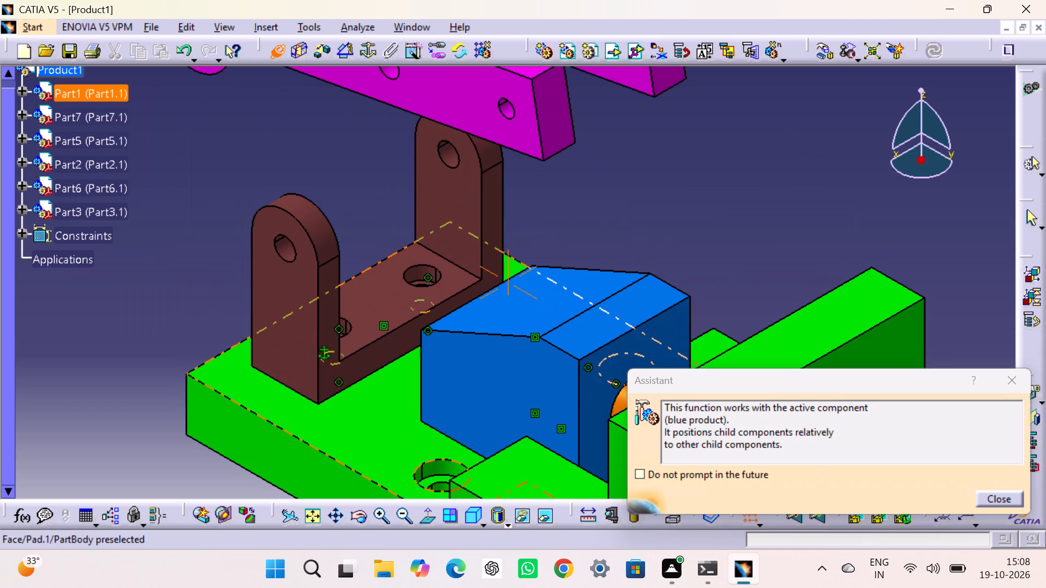
pyautogui.moveTo(411, 440); pyautogui.dragTo(406, 436, button='middle')
pyautogui.click(278, 243)
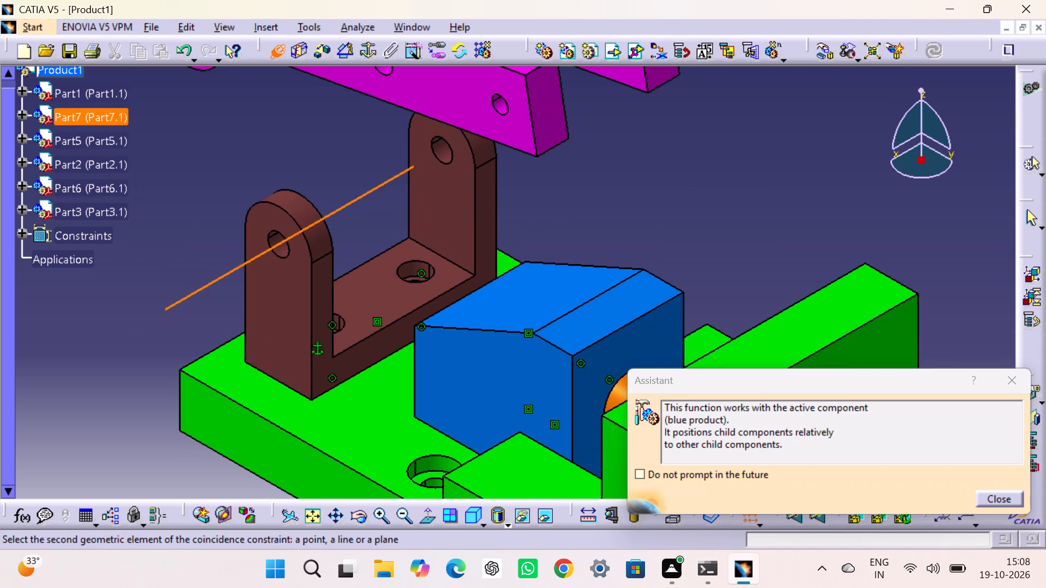
pyautogui.moveTo(423, 144); pyautogui.dragTo(440, 264, button='middle')
pyautogui.click(399, 183)
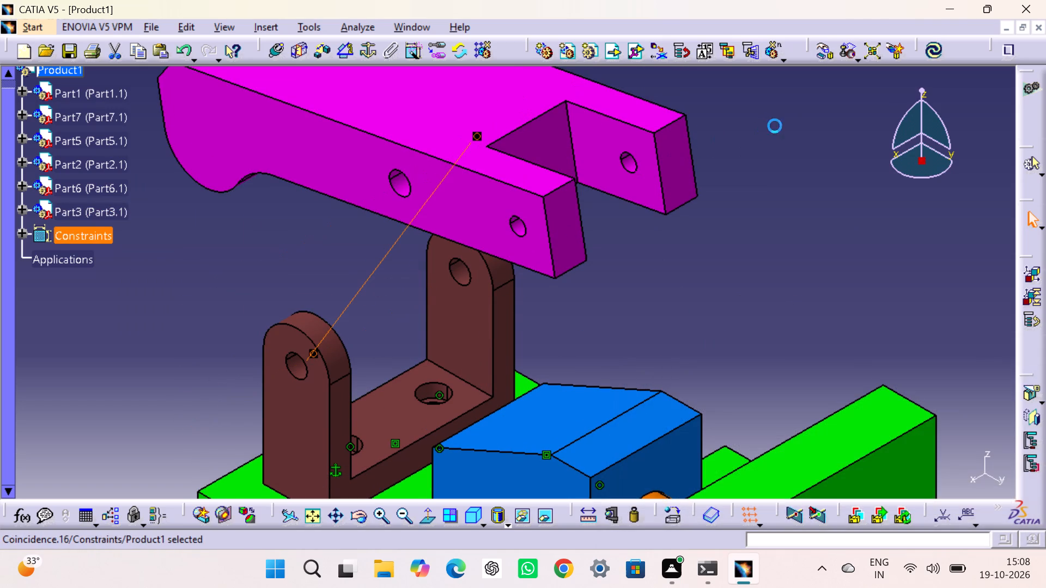
pyautogui.moveTo(928, 50); pyautogui.dragTo(921, 55)
pyautogui.click(932, 50)
pyautogui.click(759, 201)
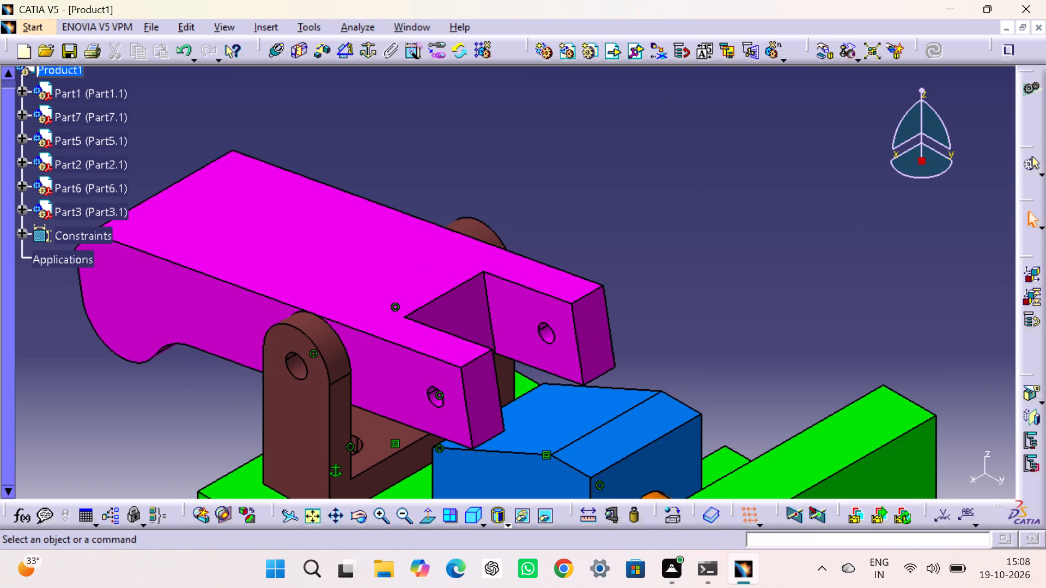
# Rotate Part3 about the X axis to tilt its forked end down toward the blue block.
pyautogui.middleClick(737, 213)
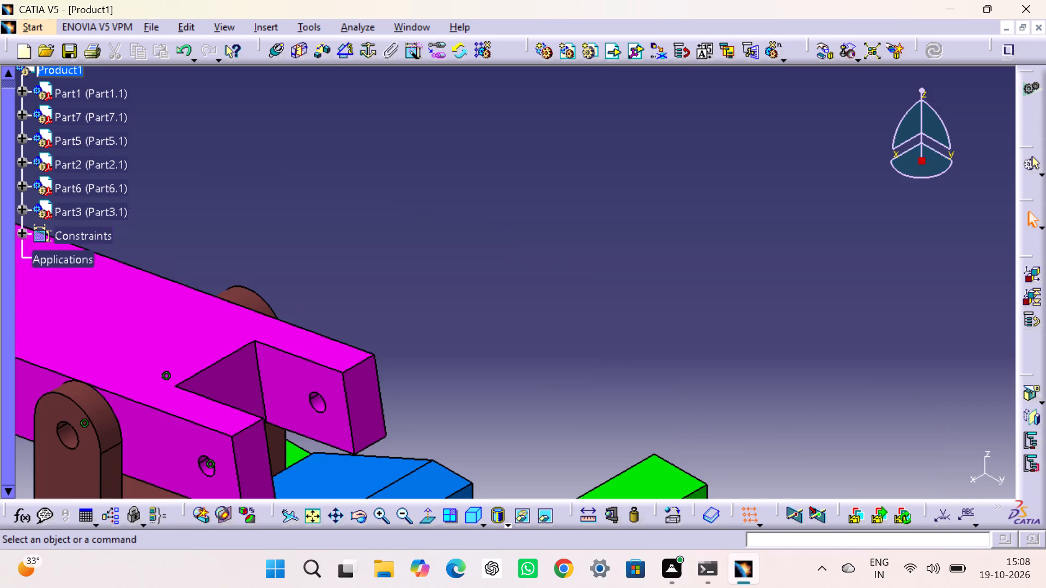
pyautogui.moveTo(723, 271); pyautogui.dragTo(727, 127, button='middle')
pyautogui.moveTo(541, 271); pyautogui.dragTo(678, 226, button='middle')
pyautogui.moveTo(552, 284); pyautogui.dragTo(583, 291, button='middle')
pyautogui.moveTo(552, 284); pyautogui.dragTo(583, 291, button='right')
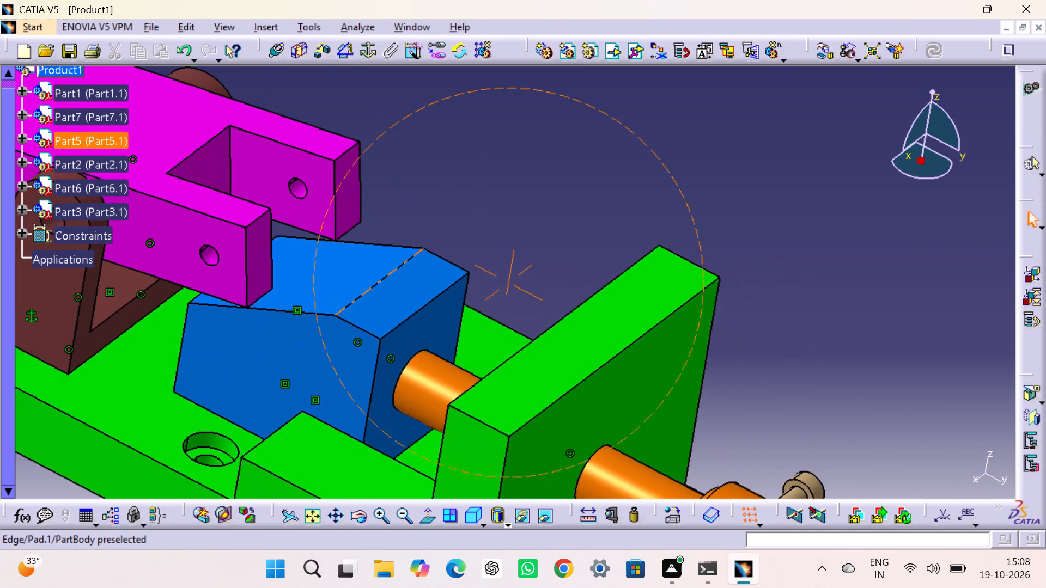
pyautogui.moveTo(583, 291); pyautogui.dragTo(513, 261, button='right')
pyautogui.moveTo(583, 291); pyautogui.dragTo(513, 261, button='middle')
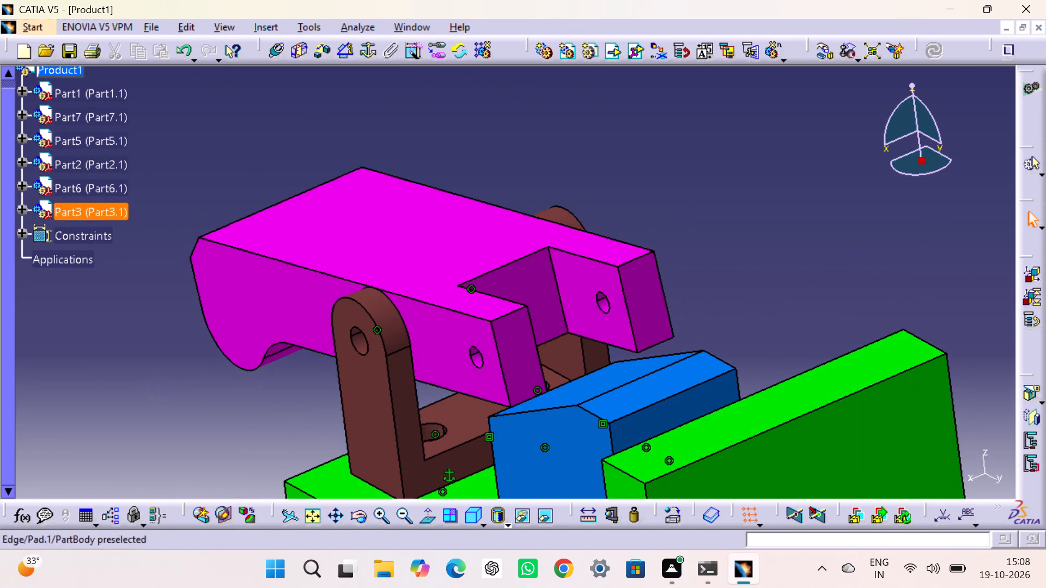
pyautogui.click(686, 181)
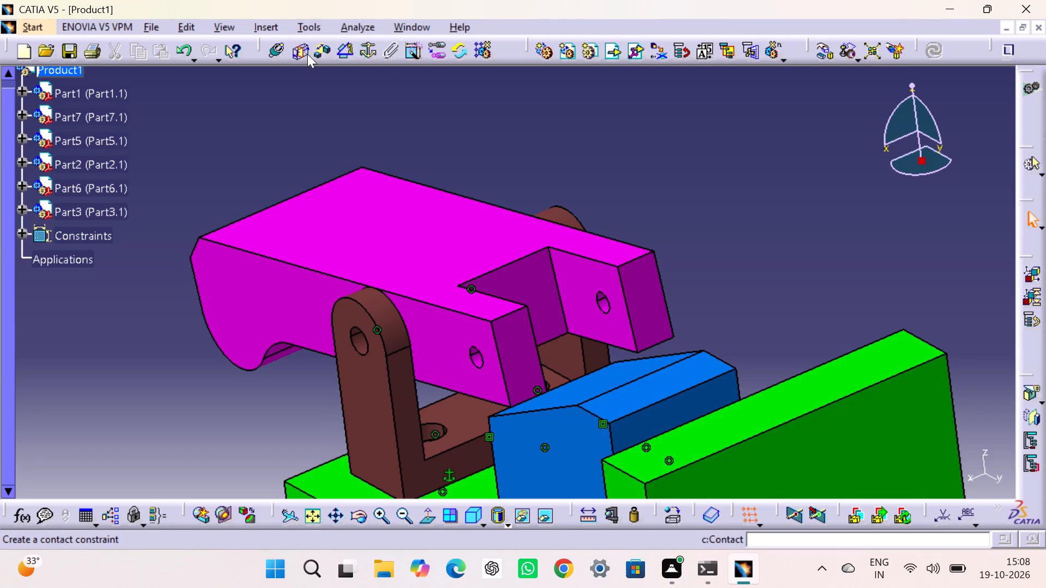
pyautogui.click(820, 46)
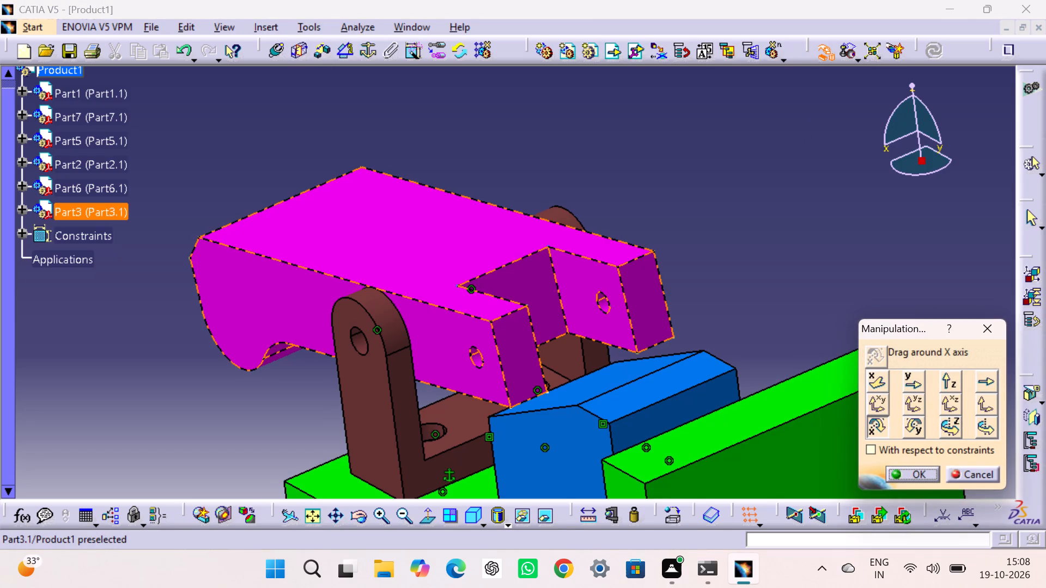
pyautogui.moveTo(461, 241); pyautogui.dragTo(454, 171)
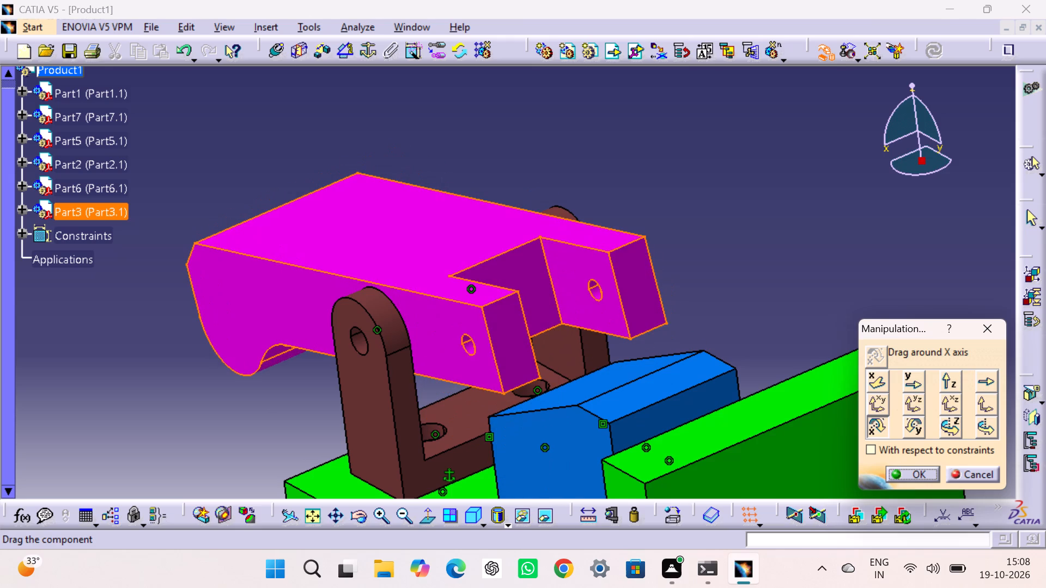
pyautogui.moveTo(454, 171); pyautogui.dragTo(489, 249)
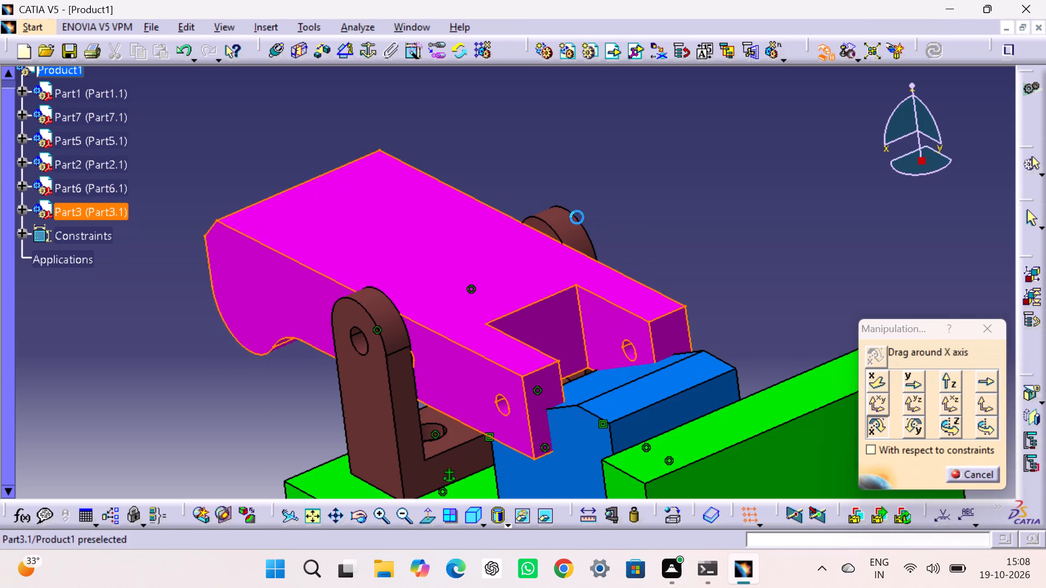
# Move Part3 along the X axis out from between the brown bracket's lugs, and update the assembly.
pyautogui.click(874, 375)
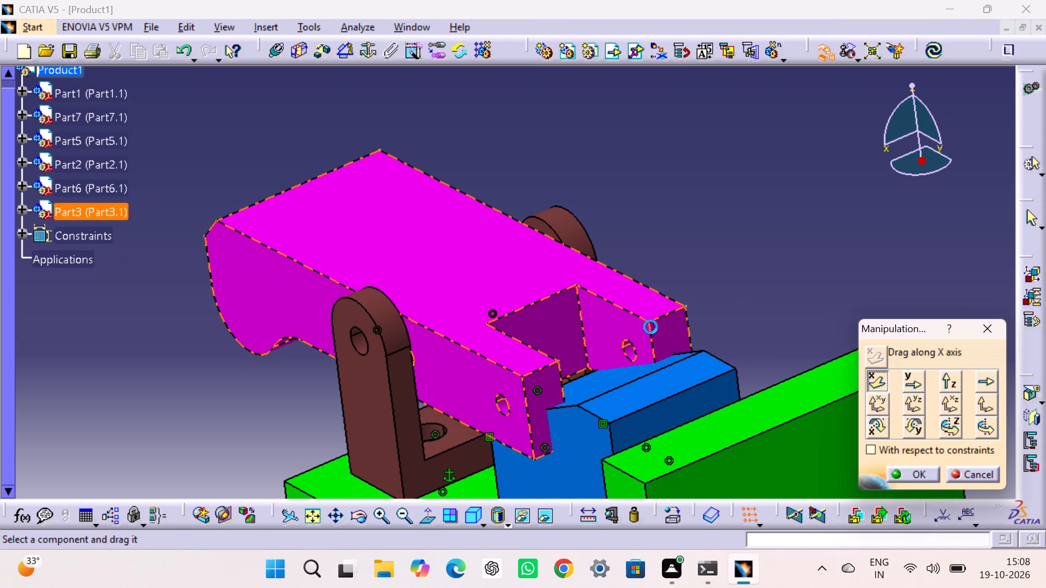
pyautogui.moveTo(485, 252); pyautogui.dragTo(652, 156)
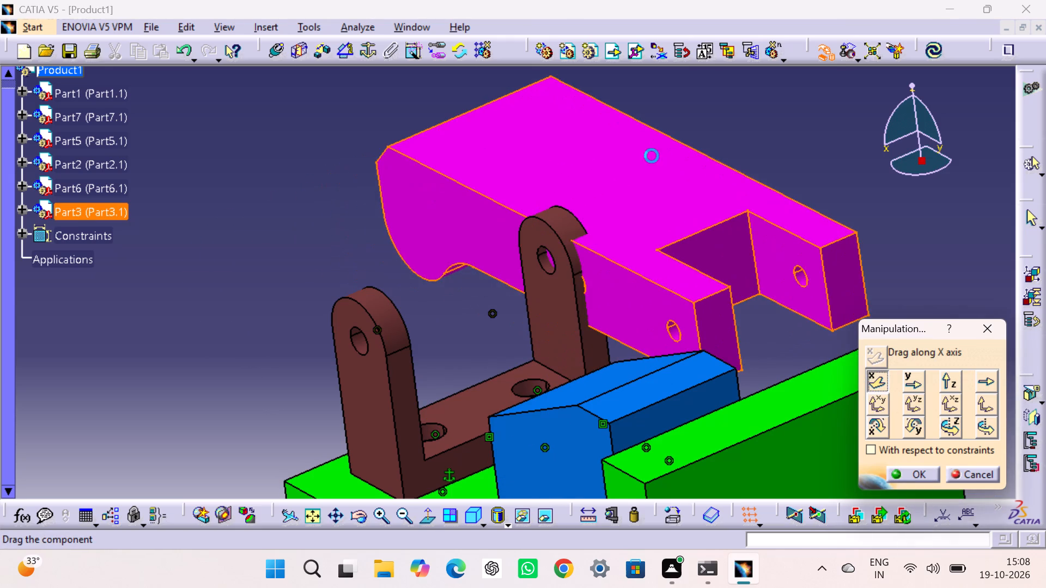
pyautogui.click(908, 472)
pyautogui.click(901, 191)
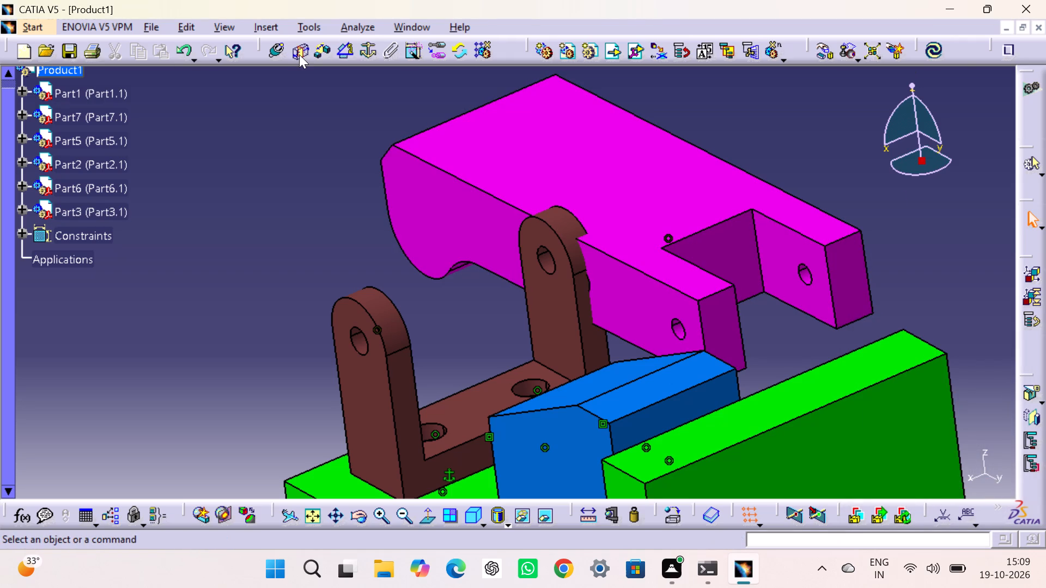
pyautogui.click(931, 45)
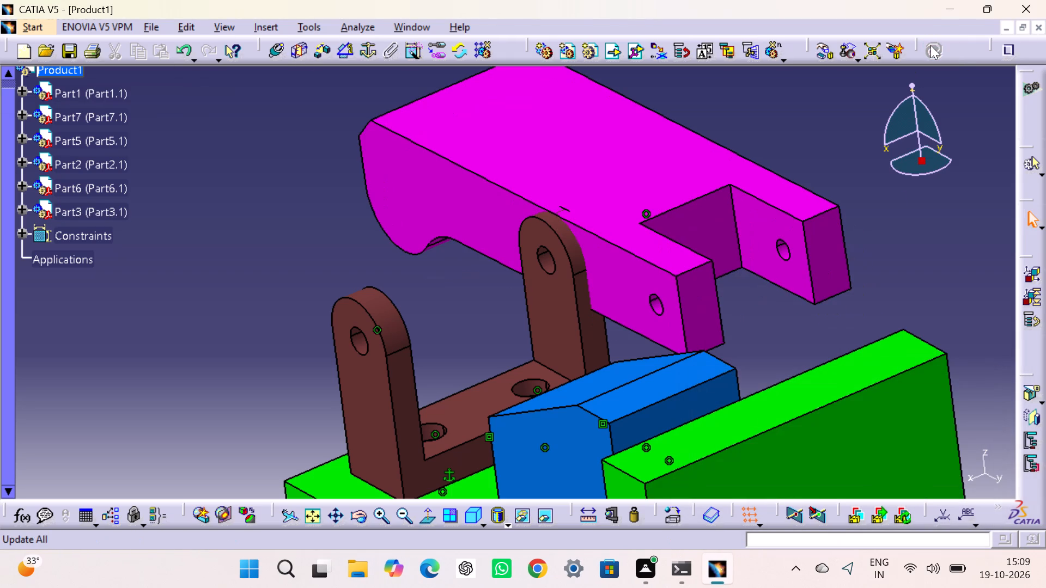
pyautogui.click(301, 183)
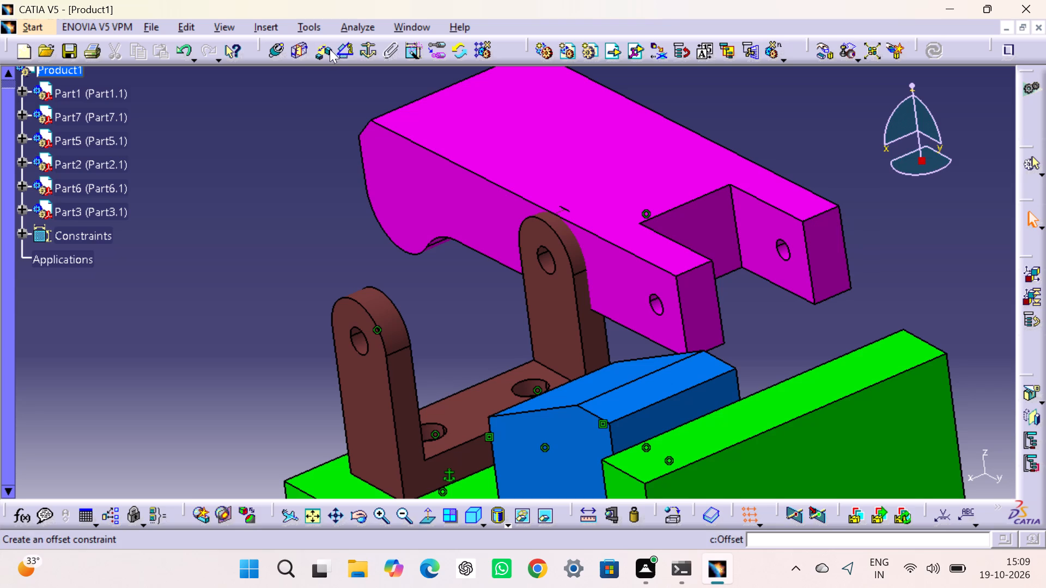
# Add a surface contact constraint between Part3's side face and the inner face of the Part7 bracket's lug, and update the assembly.
pyautogui.click(296, 48)
pyautogui.click(444, 181)
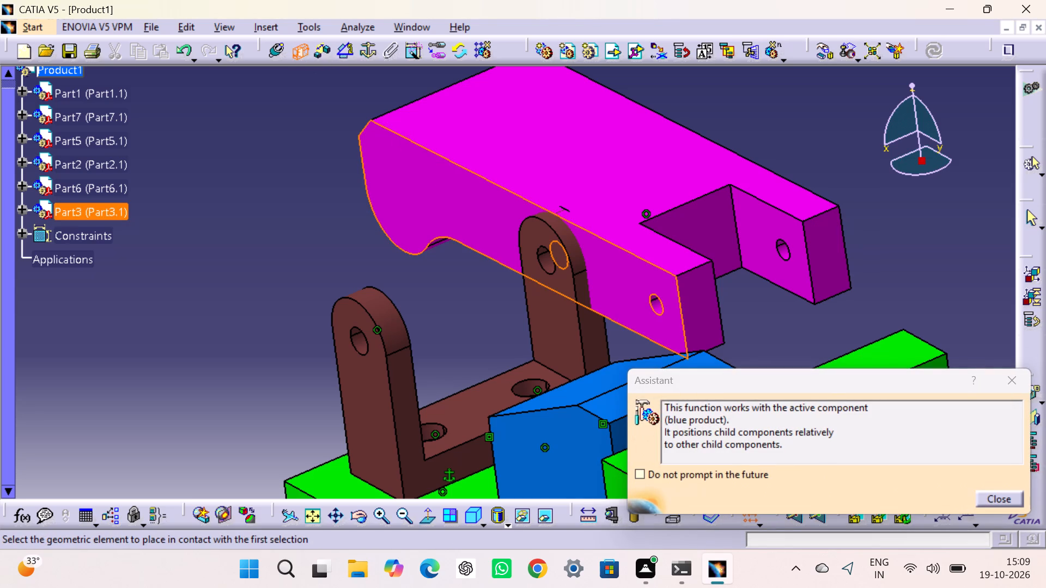
pyautogui.moveTo(404, 301); pyautogui.dragTo(338, 309, button='middle')
pyautogui.moveTo(404, 301); pyautogui.dragTo(338, 309, button='right')
pyautogui.moveTo(799, 302); pyautogui.dragTo(798, 302, button='middle')
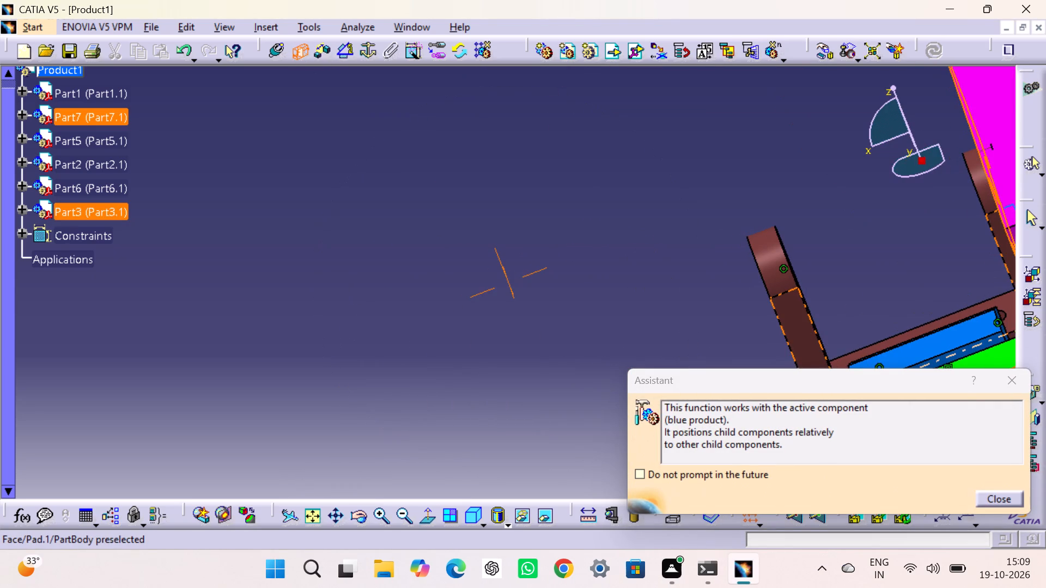
pyautogui.moveTo(798, 302); pyautogui.dragTo(571, 244, button='middle')
pyautogui.moveTo(605, 244); pyautogui.dragTo(571, 244, button='right')
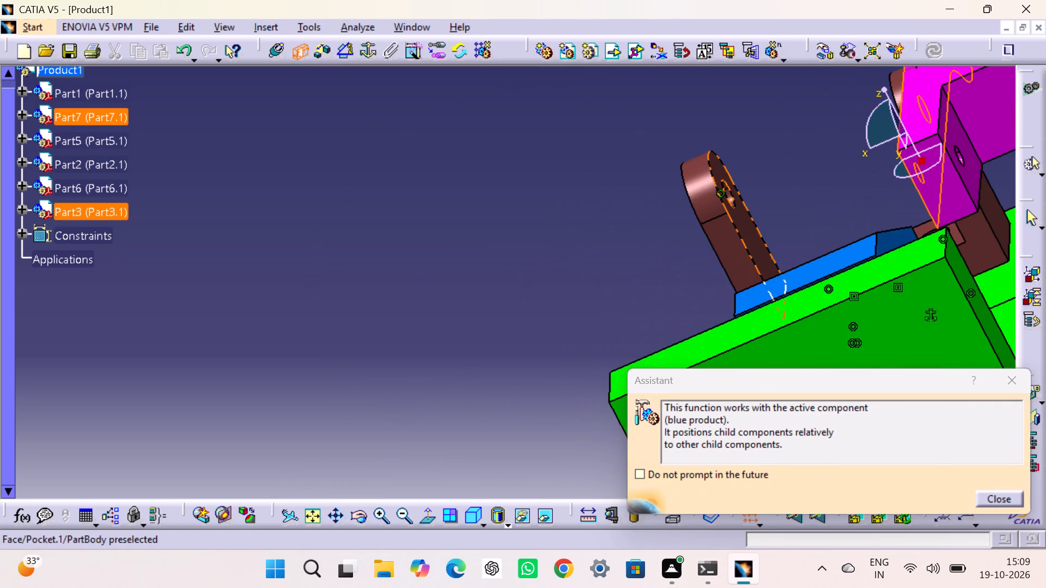
pyautogui.click(744, 231)
pyautogui.click(928, 52)
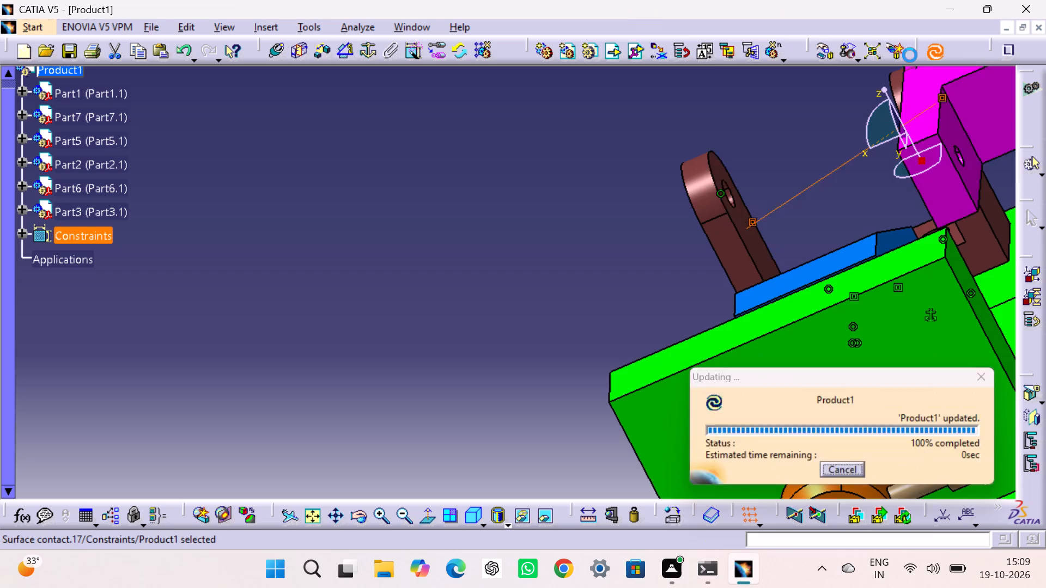
pyautogui.click(471, 332)
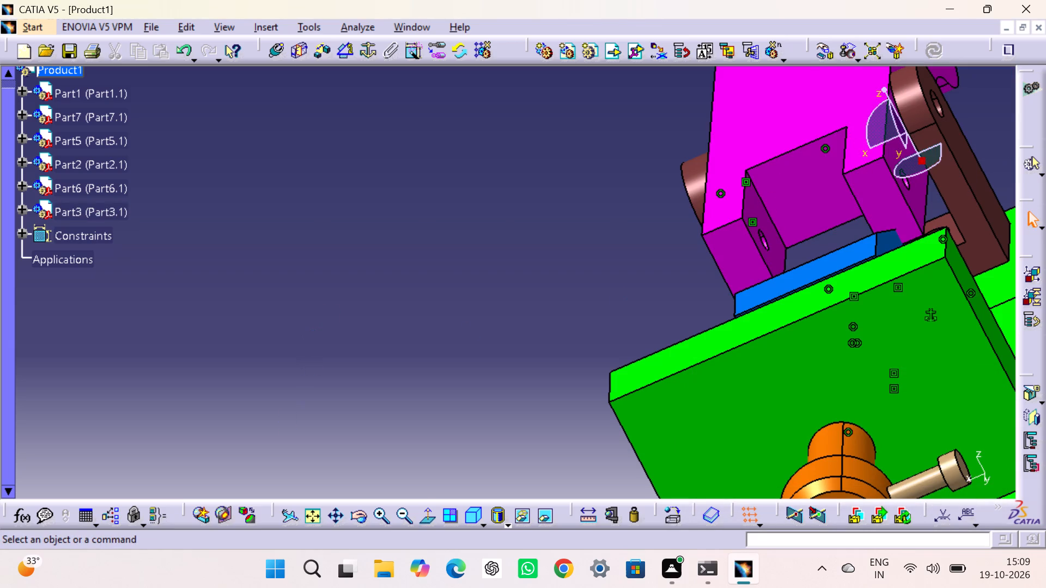
# Rotate Part3 slightly about the X axis to raise its forked end, and expand the Constraints branch of the tree.
pyautogui.click(470, 516)
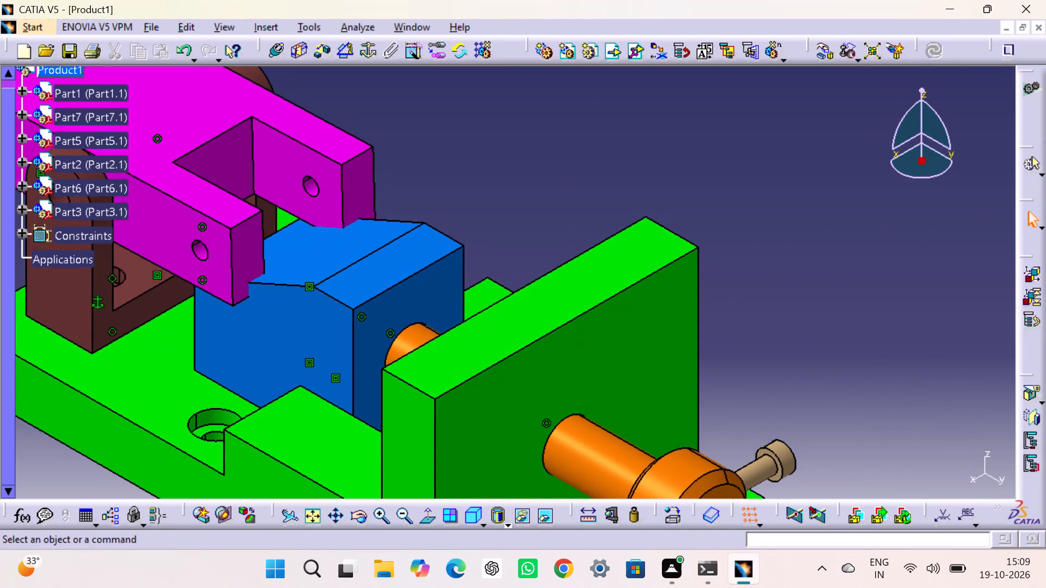
pyautogui.moveTo(466, 370); pyautogui.dragTo(614, 344, button='middle')
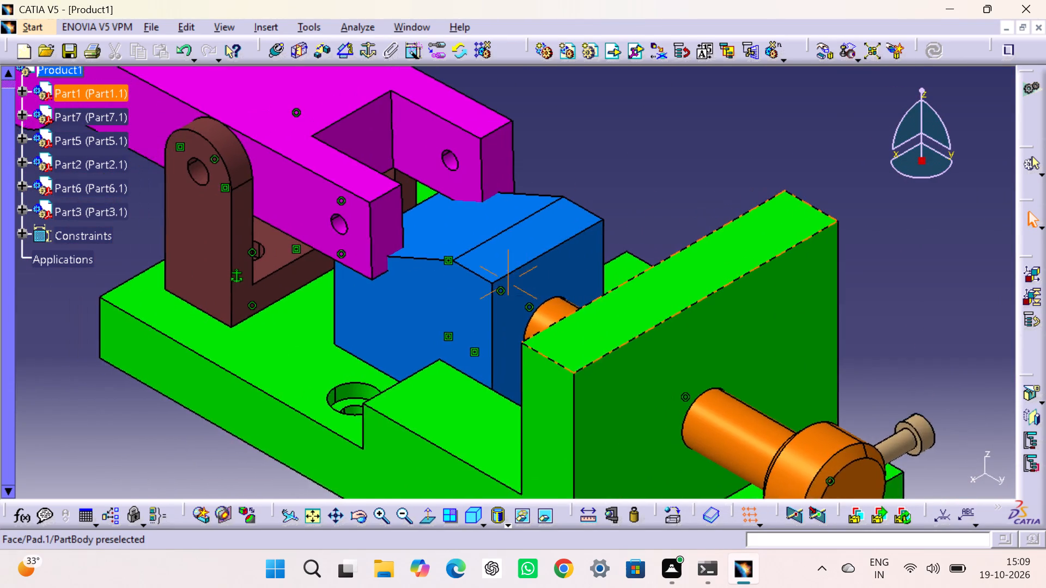
pyautogui.moveTo(614, 344); pyautogui.dragTo(704, 410, button='middle')
pyautogui.click(781, 162)
pyautogui.moveTo(764, 206); pyautogui.dragTo(781, 232, button='middle')
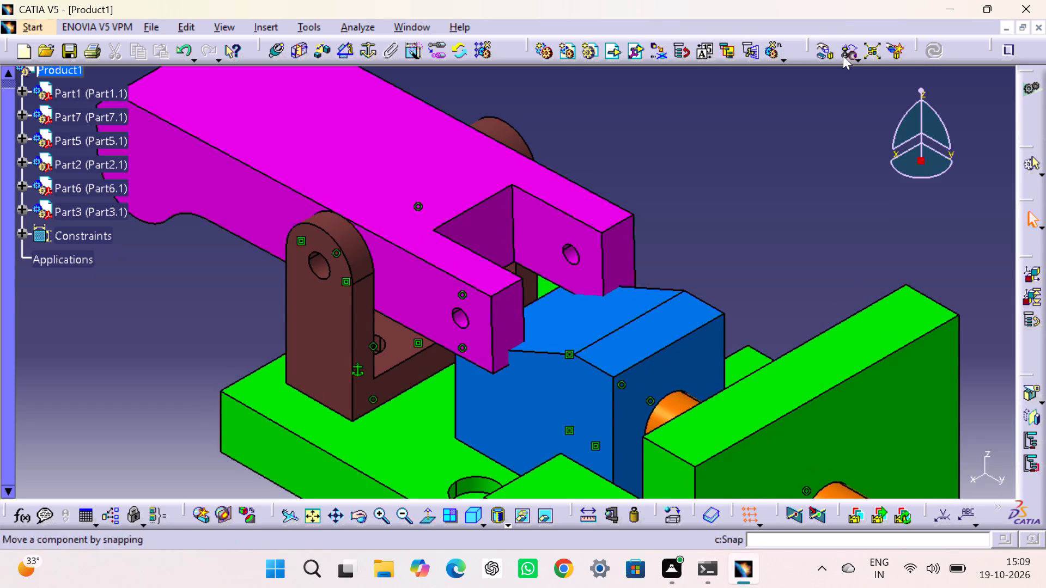
pyautogui.click(819, 51)
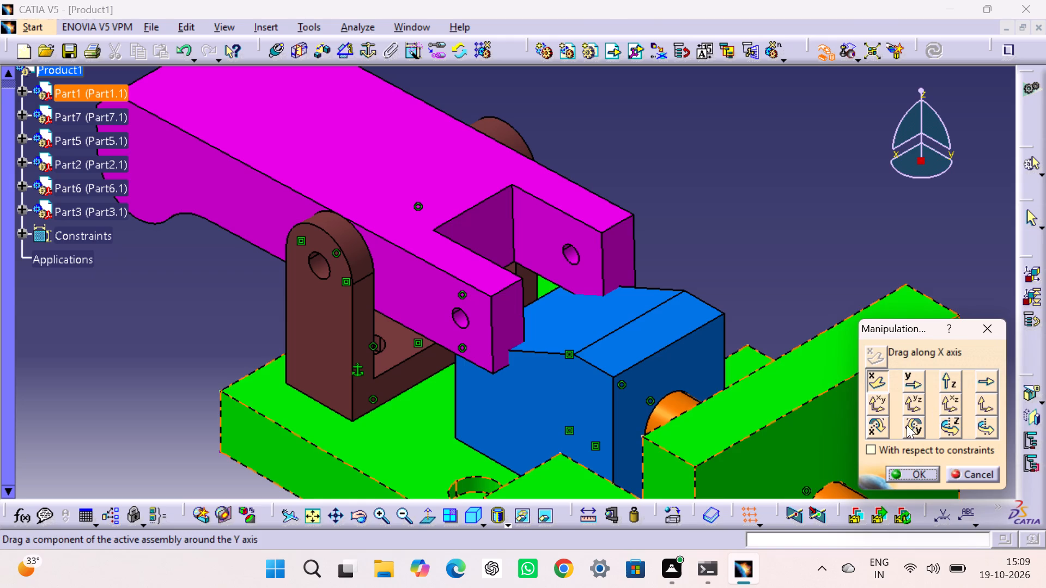
pyautogui.click(878, 427)
pyautogui.moveTo(440, 294); pyautogui.dragTo(436, 270)
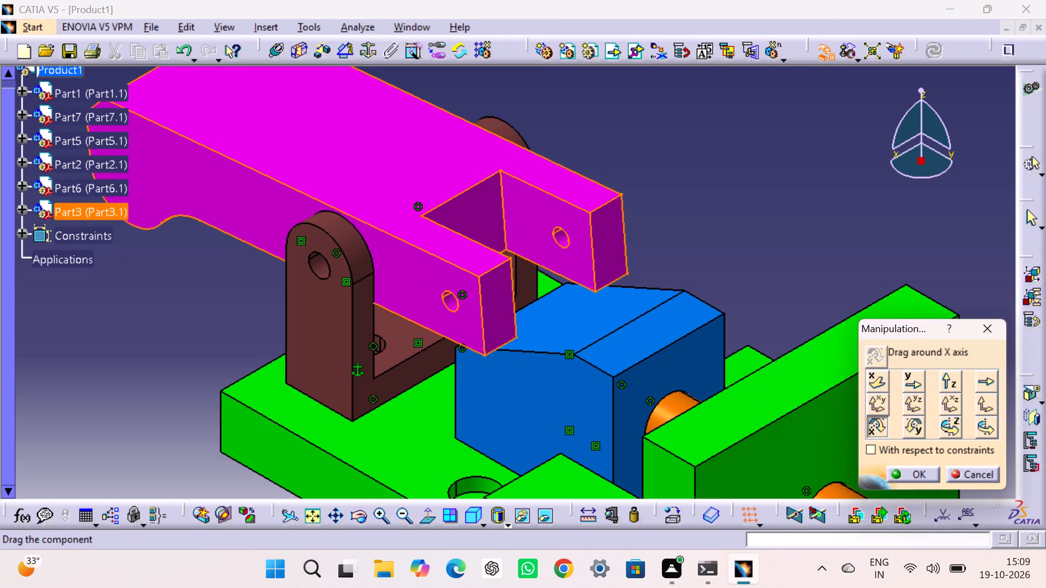
pyautogui.moveTo(436, 270); pyautogui.dragTo(434, 265)
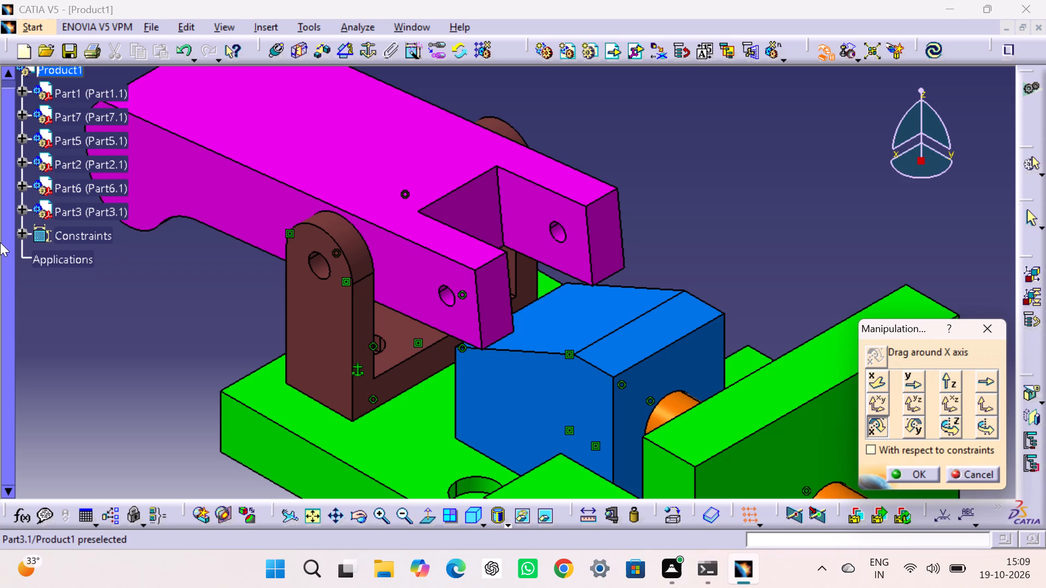
pyautogui.click(19, 229)
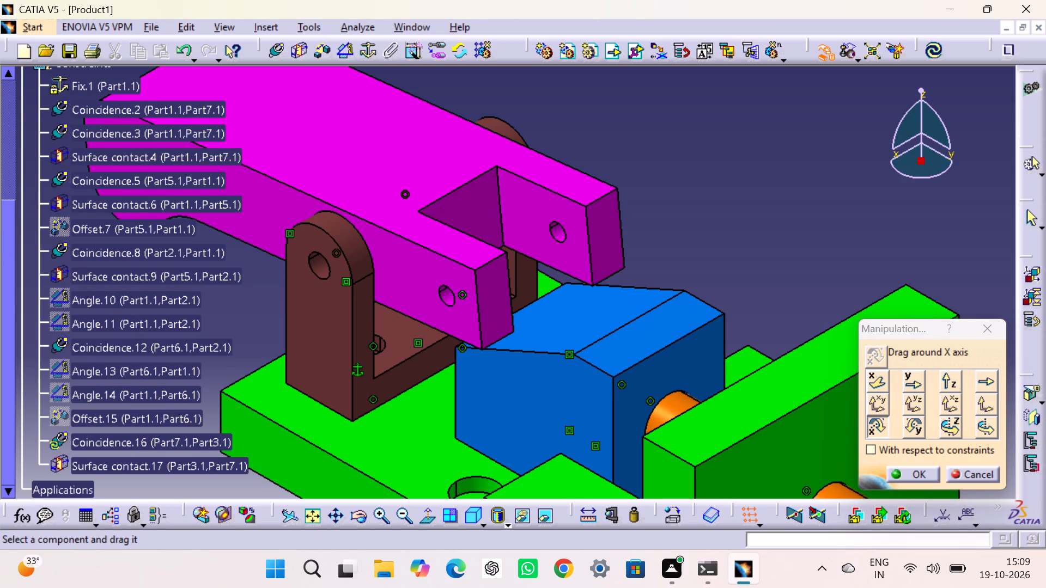
pyautogui.click(904, 473)
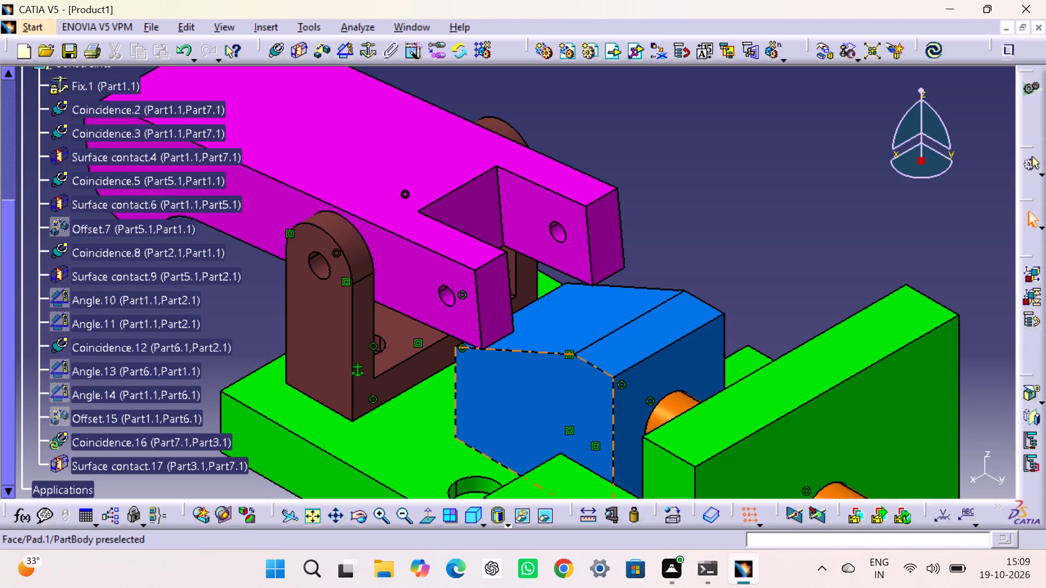
# Delete the Coincidence.16 constraint between Part7 and Part3.
pyautogui.moveTo(462, 376); pyautogui.dragTo(485, 311, button='middle')
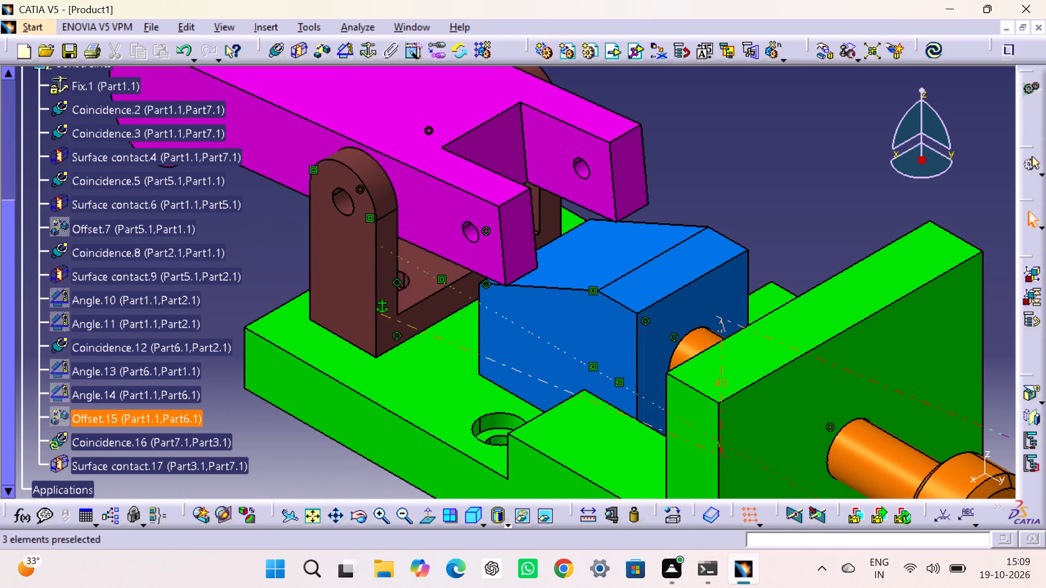
pyautogui.scroll(-3, 116, 450)
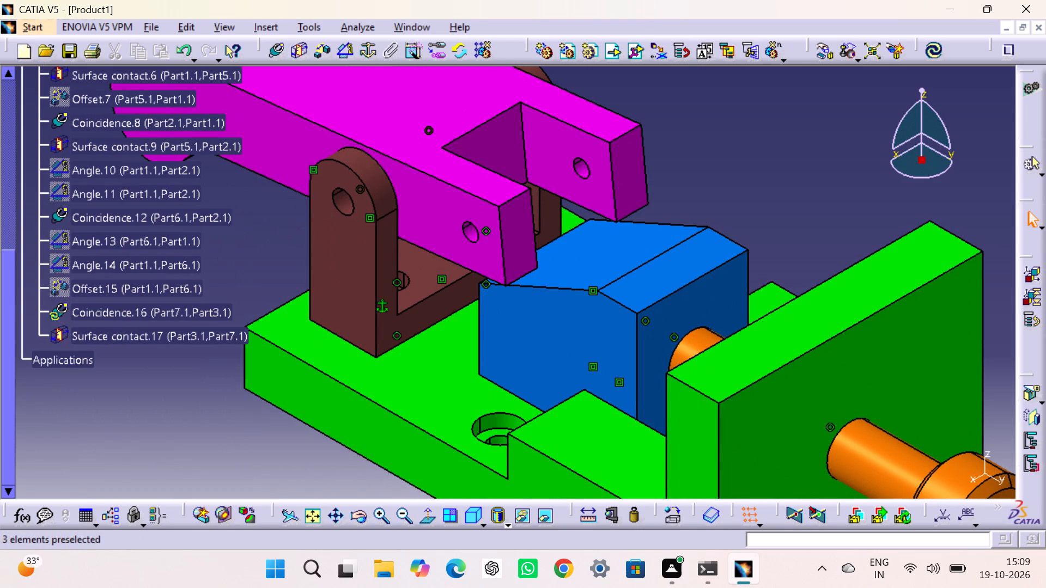
pyautogui.rightClick(110, 310)
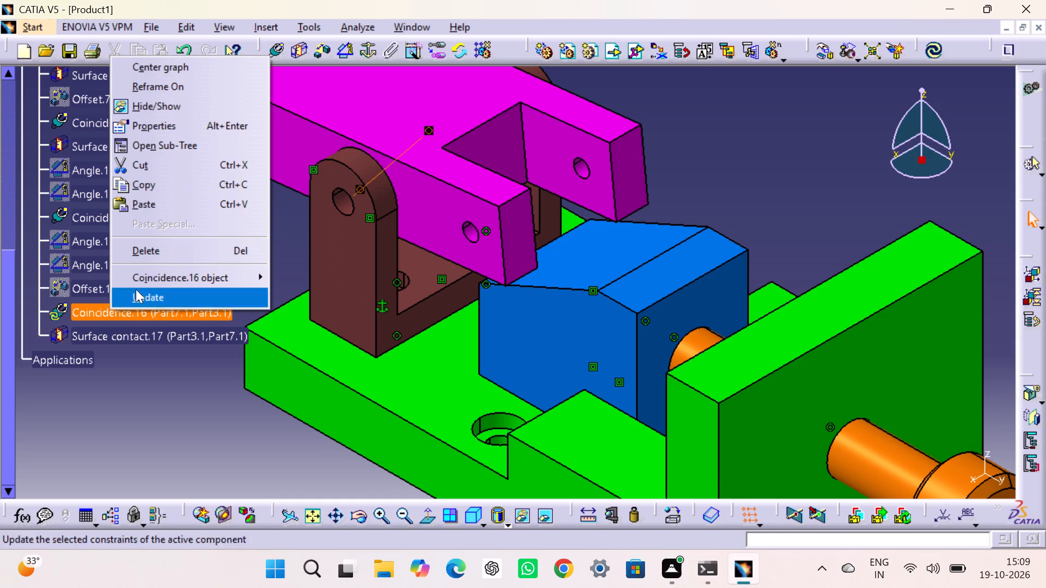
pyautogui.click(209, 253)
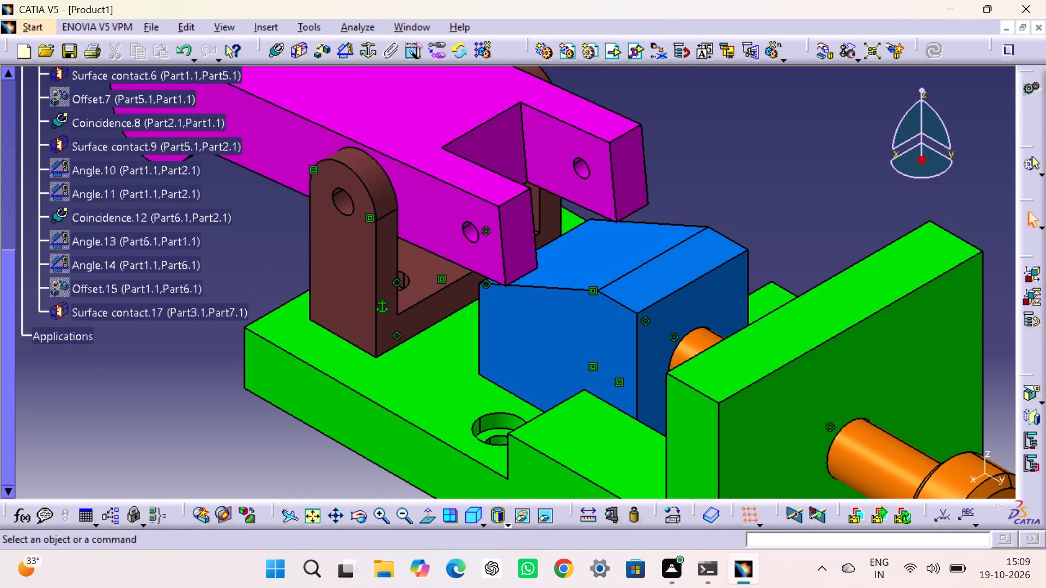
pyautogui.click(830, 177)
# Rotate Part3 about the X axis to lift its forked end clear of the blue block.
pyautogui.moveTo(792, 175); pyautogui.dragTo(837, 271, button='middle')
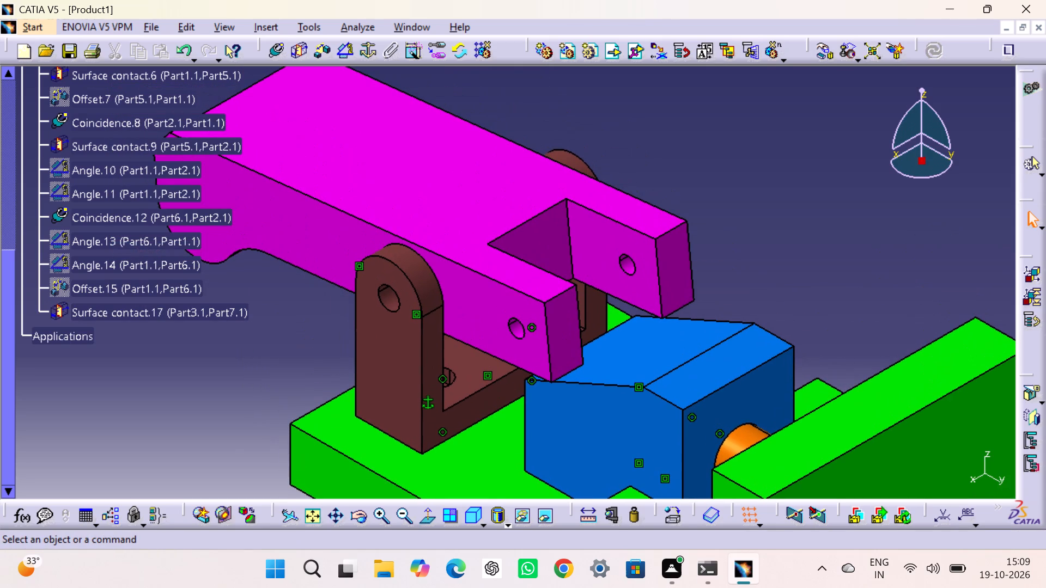
pyautogui.click(827, 52)
pyautogui.click(875, 423)
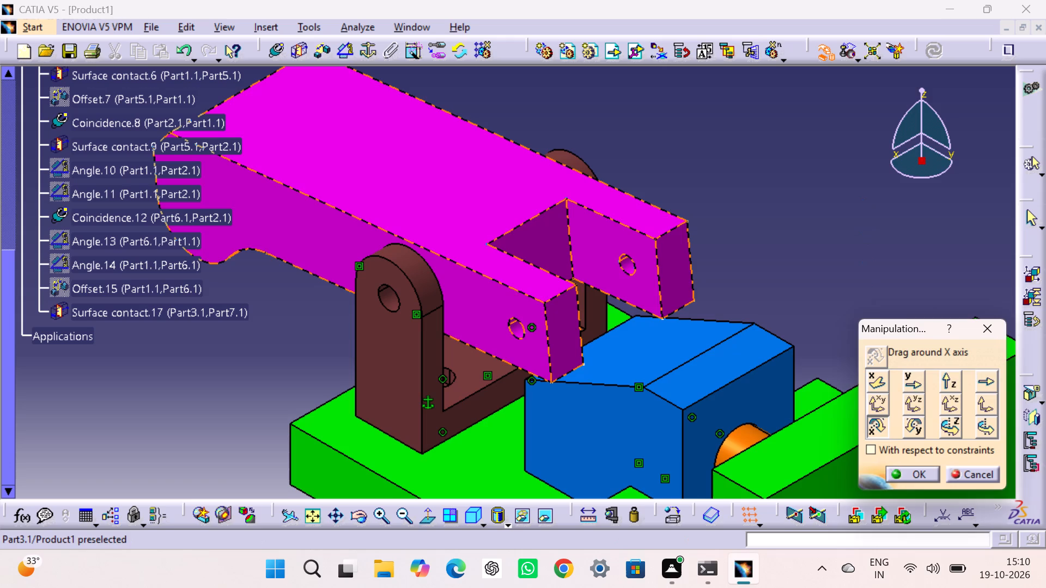
pyautogui.moveTo(494, 293); pyautogui.dragTo(489, 247)
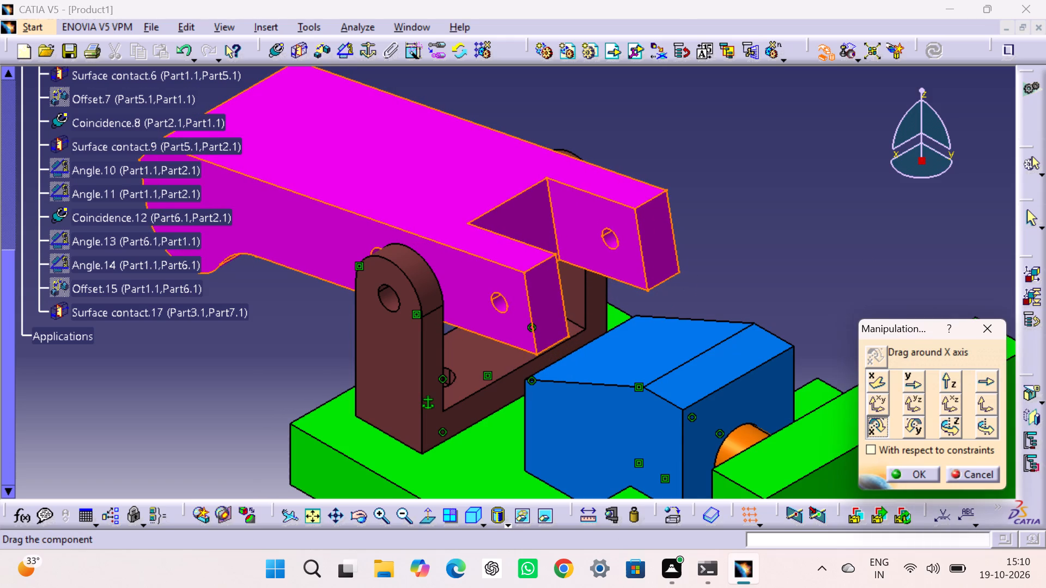
pyautogui.moveTo(489, 247); pyautogui.dragTo(485, 233)
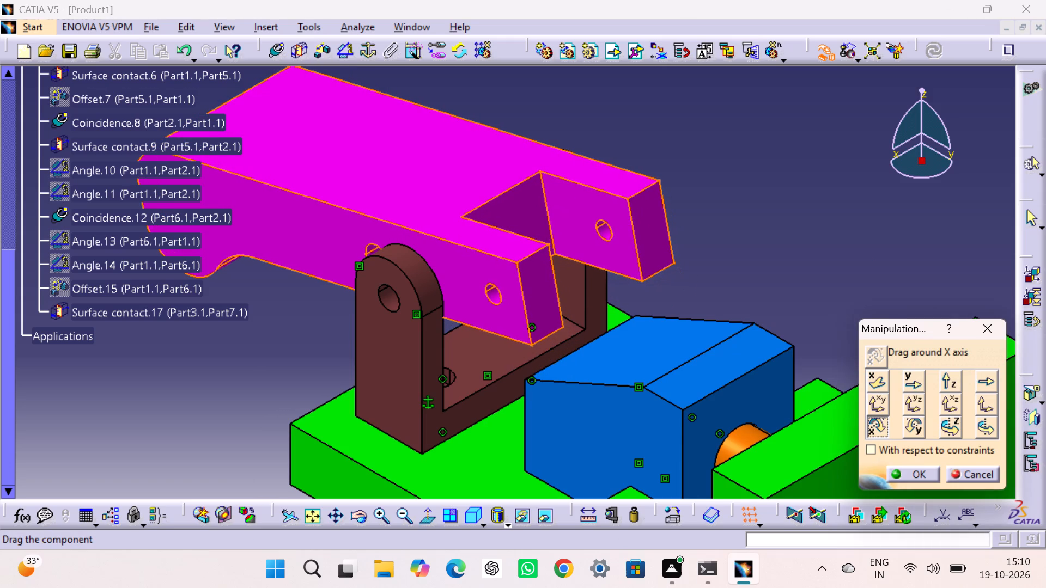
pyautogui.moveTo(485, 233); pyautogui.dragTo(486, 234)
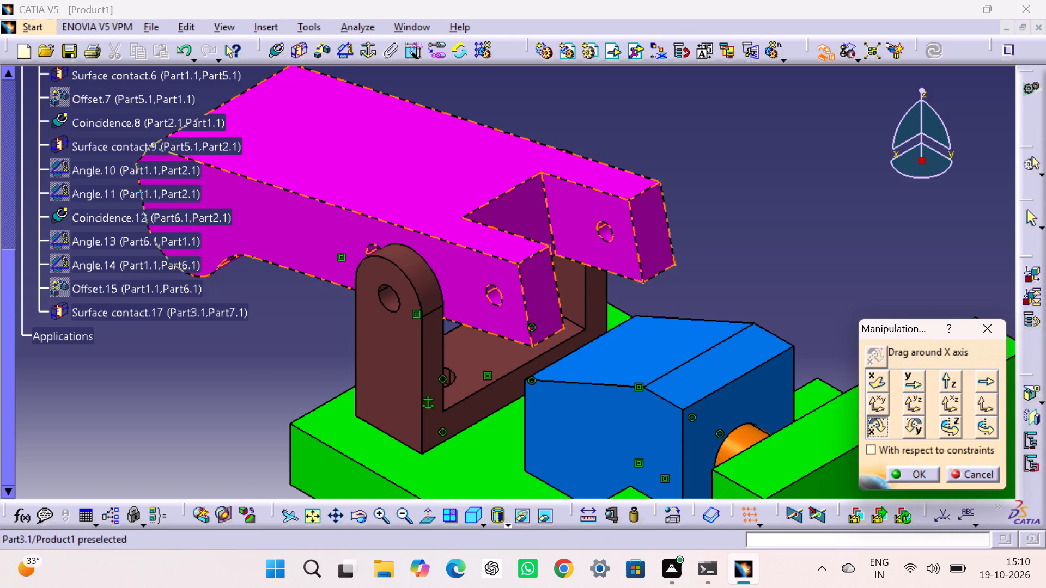
pyautogui.moveTo(402, 195); pyautogui.dragTo(411, 212)
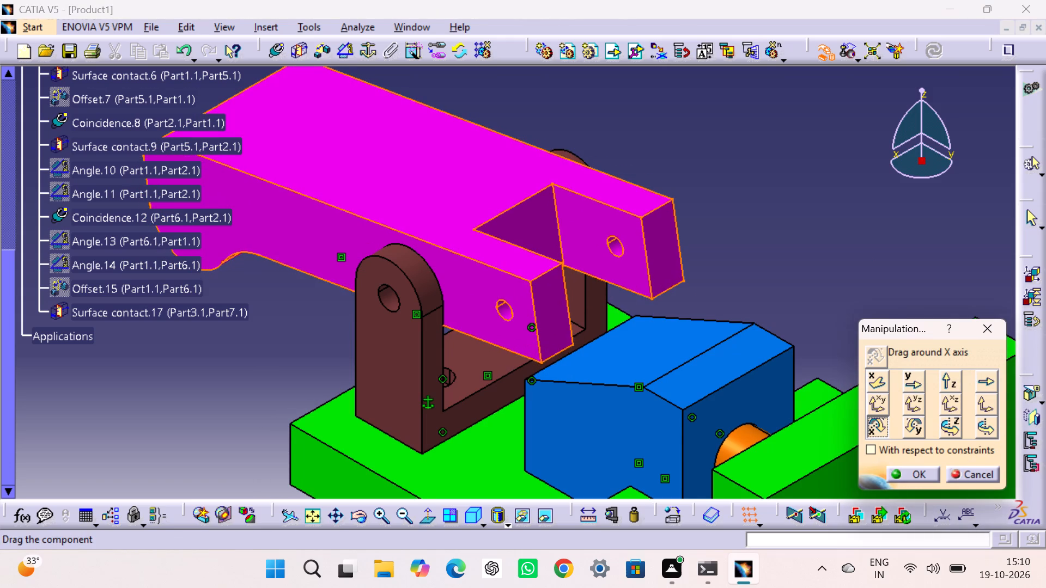
pyautogui.moveTo(411, 212); pyautogui.dragTo(411, 209)
pyautogui.click(803, 243)
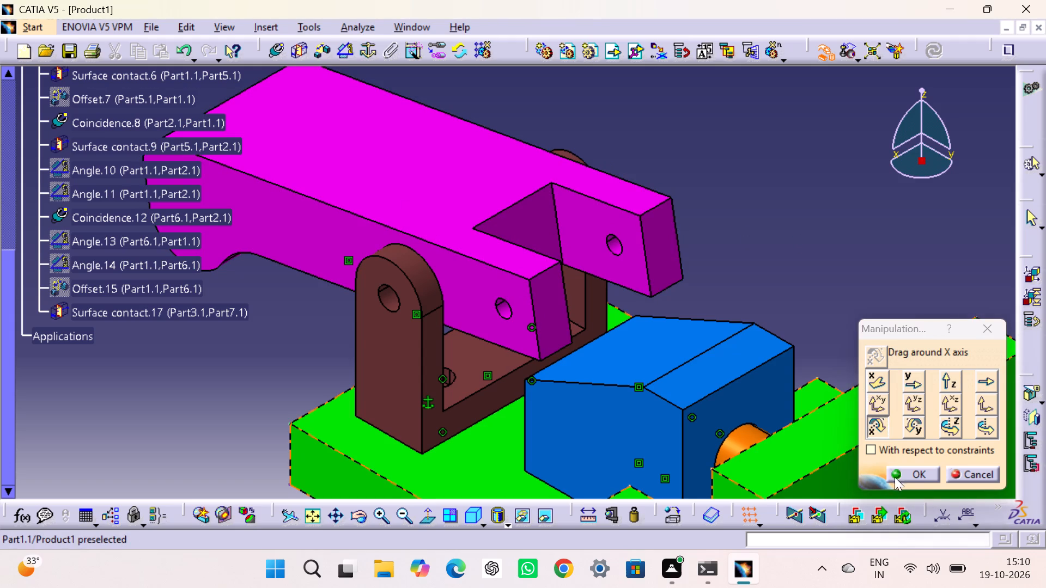
pyautogui.click(908, 472)
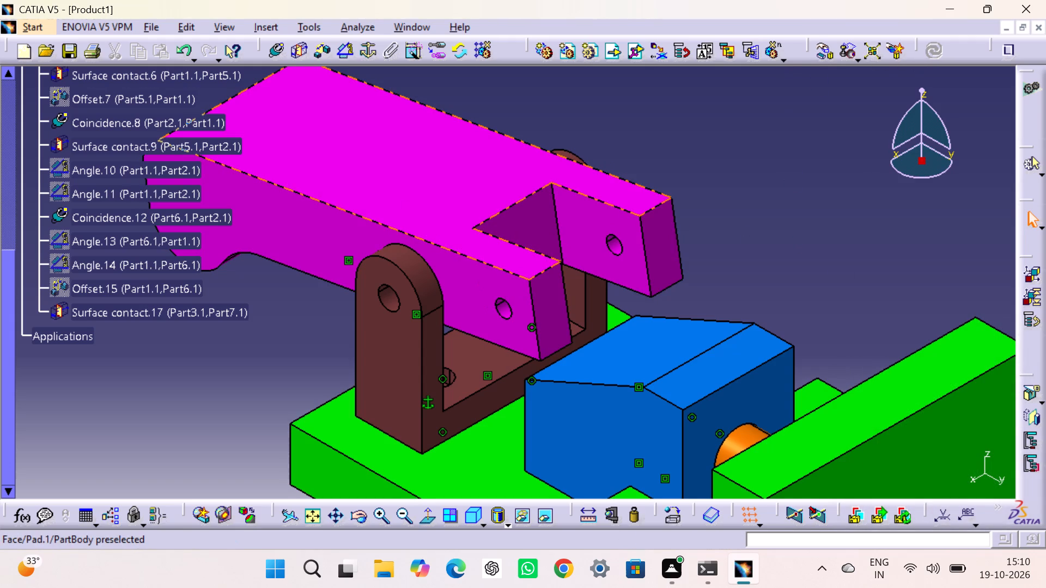
# Move Part3 along the X axis away from the bracket's near lug so that its middle side hole is exposed.
pyautogui.click(823, 50)
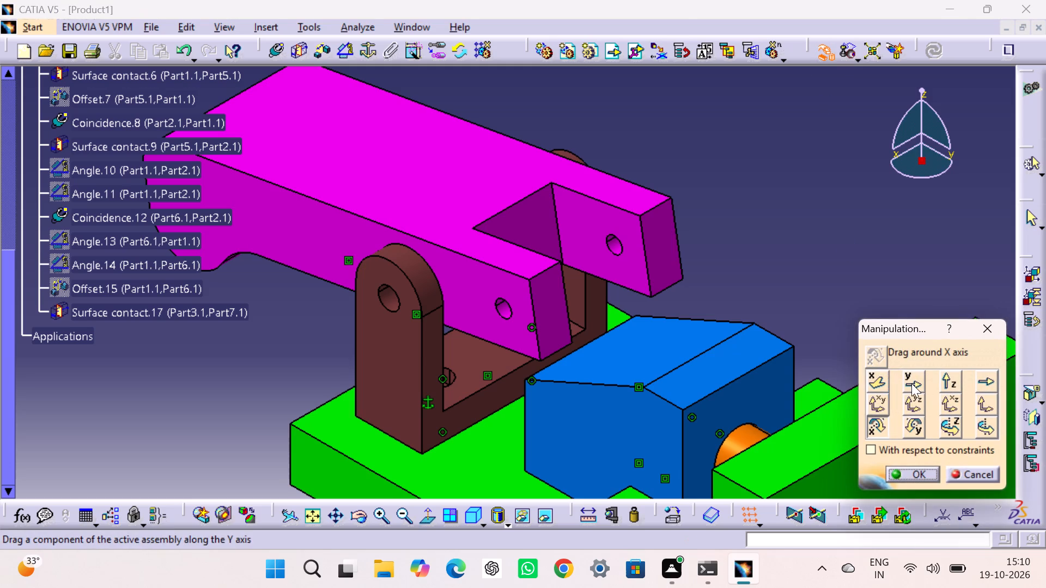
pyautogui.click(910, 383)
pyautogui.click(880, 380)
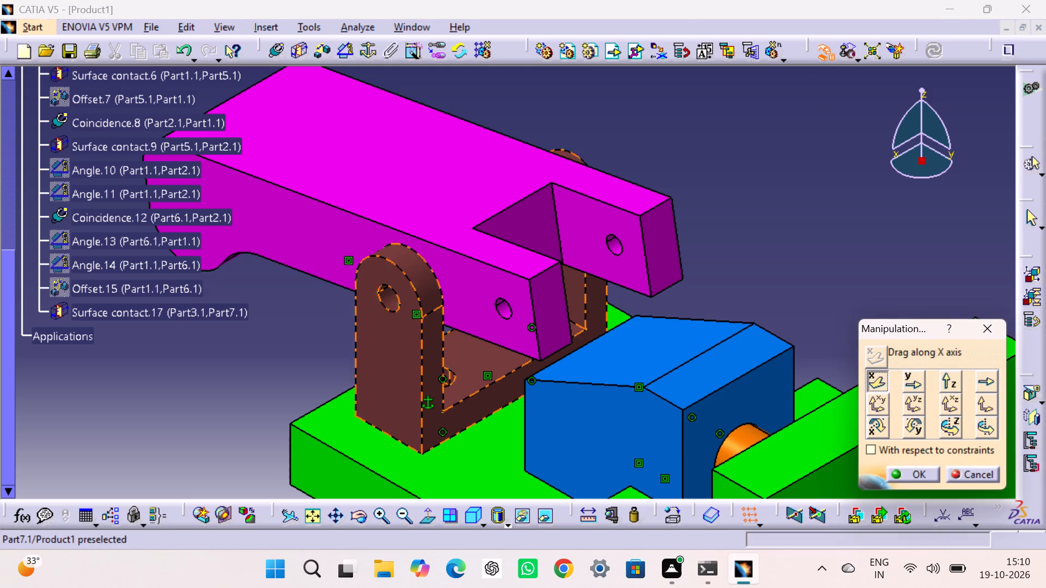
pyautogui.moveTo(504, 193); pyautogui.dragTo(556, 143)
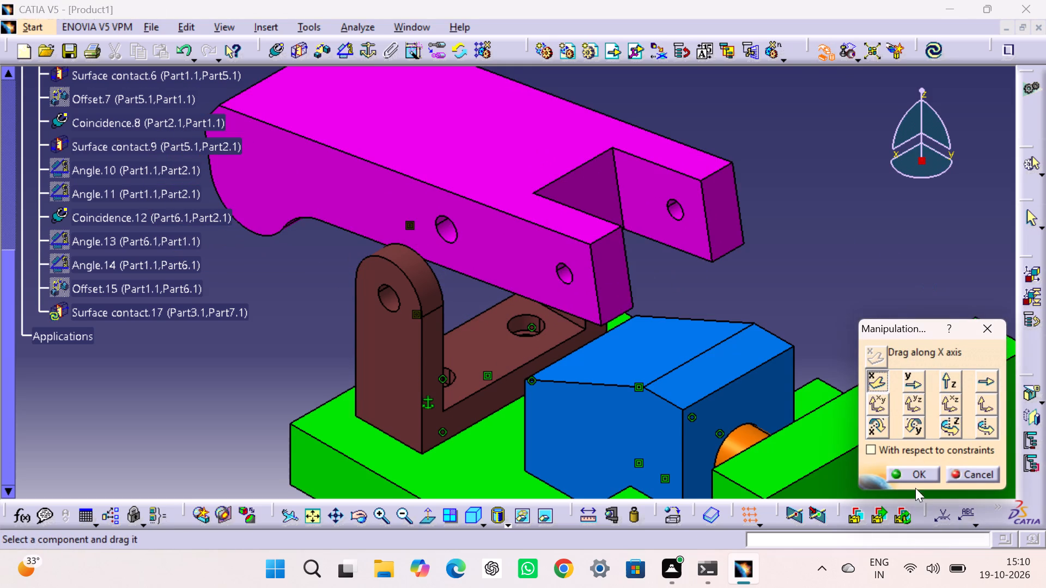
pyautogui.moveTo(916, 472); pyautogui.dragTo(916, 465)
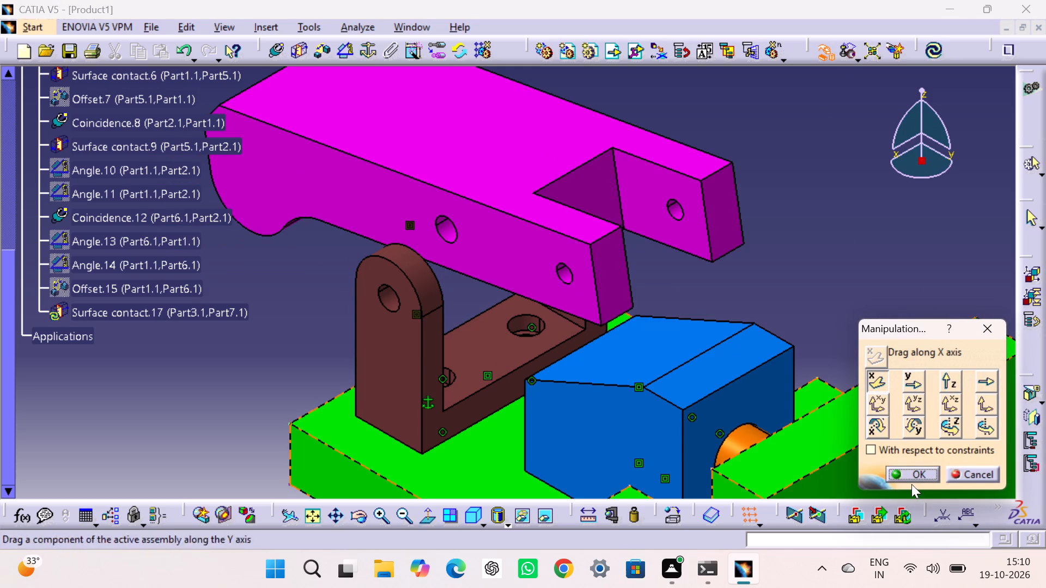
pyautogui.click(911, 475)
pyautogui.moveTo(878, 266); pyautogui.dragTo(869, 259)
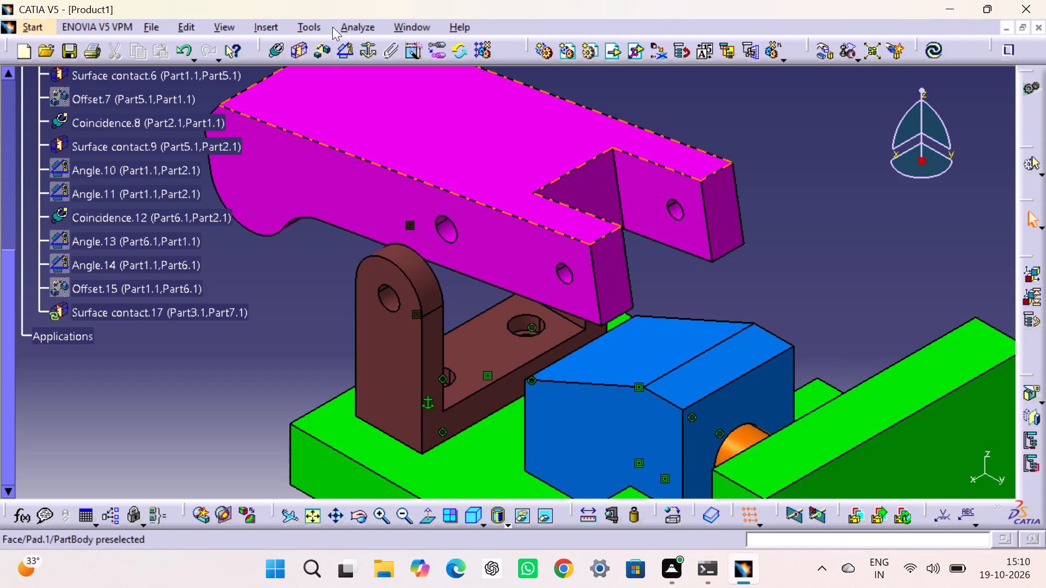
# Add a coincidence constraint between Part3's middle side hole axis and the Part7 bracket's lug hole axis, and update the assembly.
pyautogui.click(275, 55)
pyautogui.click(447, 233)
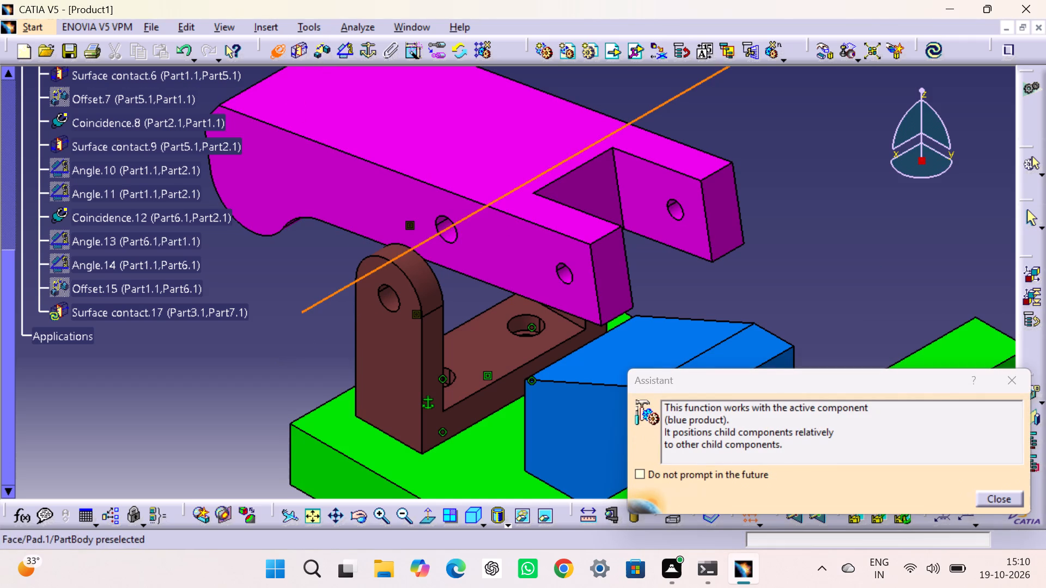
pyautogui.click(391, 298)
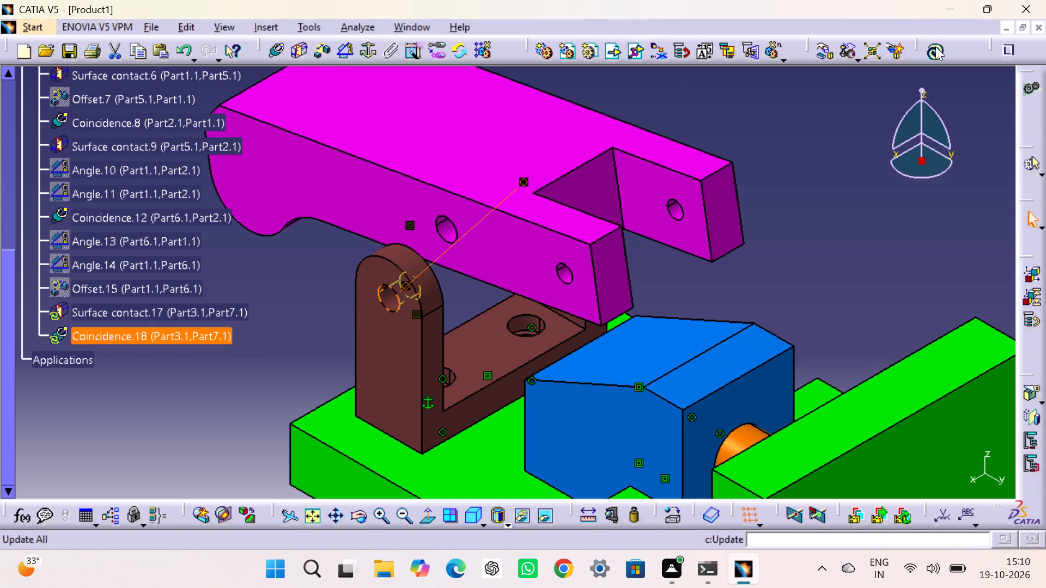
pyautogui.click(935, 46)
pyautogui.click(809, 217)
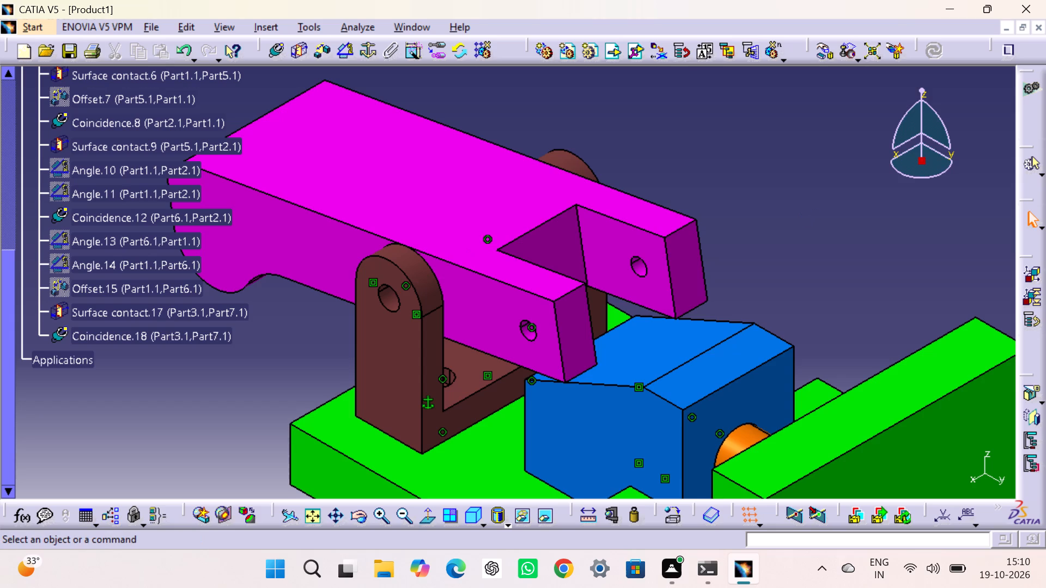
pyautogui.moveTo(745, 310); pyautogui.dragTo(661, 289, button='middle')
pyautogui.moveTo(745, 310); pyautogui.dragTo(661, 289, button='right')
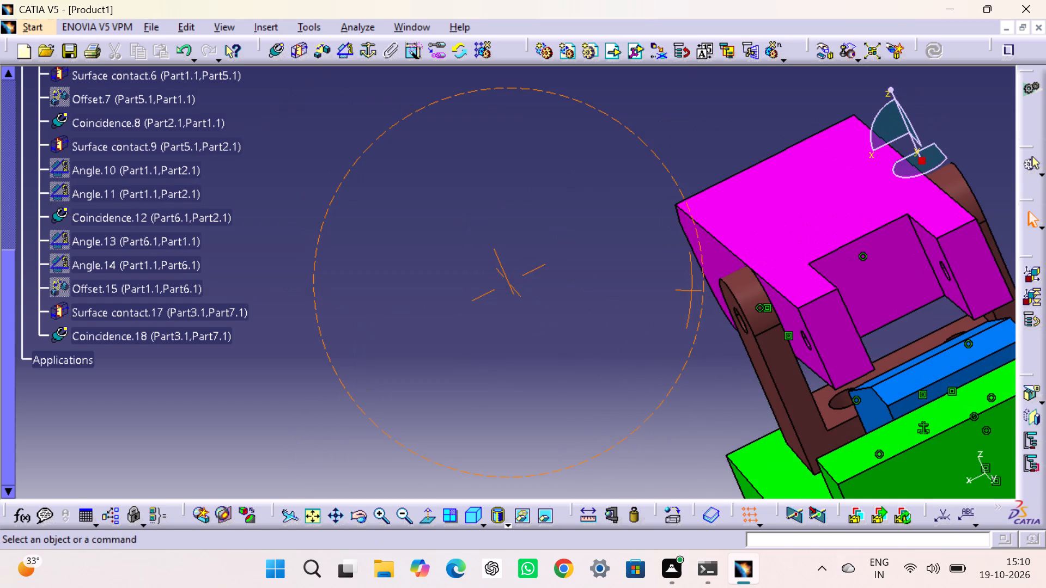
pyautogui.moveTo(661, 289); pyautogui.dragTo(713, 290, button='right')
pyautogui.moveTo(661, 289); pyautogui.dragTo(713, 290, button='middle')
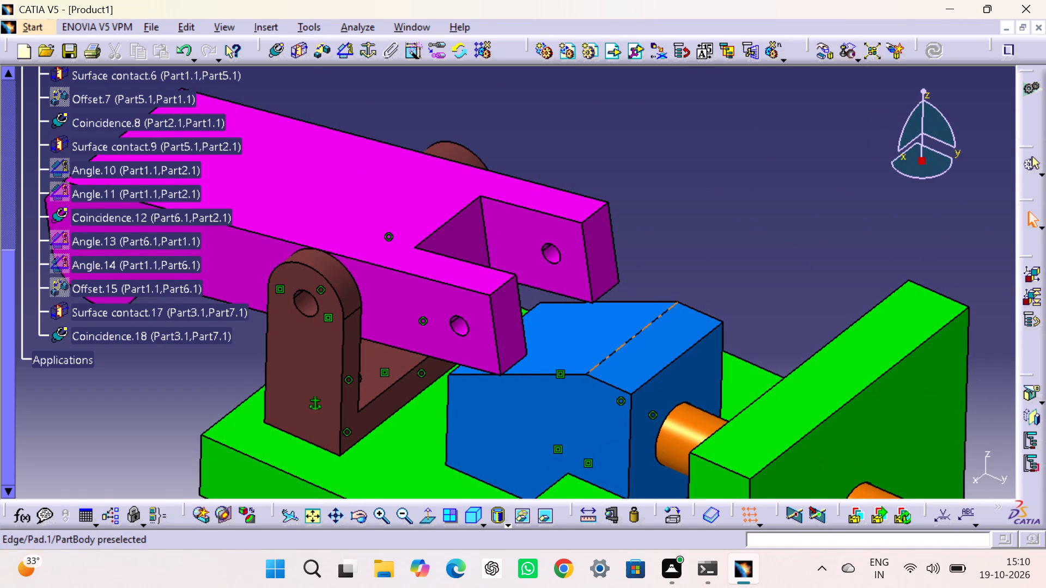
# Examine how Part3 sits between the Part7 bracket's lugs and above the blue block, ending in the isometric view.
pyautogui.scroll(-2, 577, 379)
pyautogui.scroll(1, 569, 376)
pyautogui.moveTo(540, 415); pyautogui.dragTo(538, 348, button='middle')
pyautogui.moveTo(540, 415); pyautogui.dragTo(538, 348, button='right')
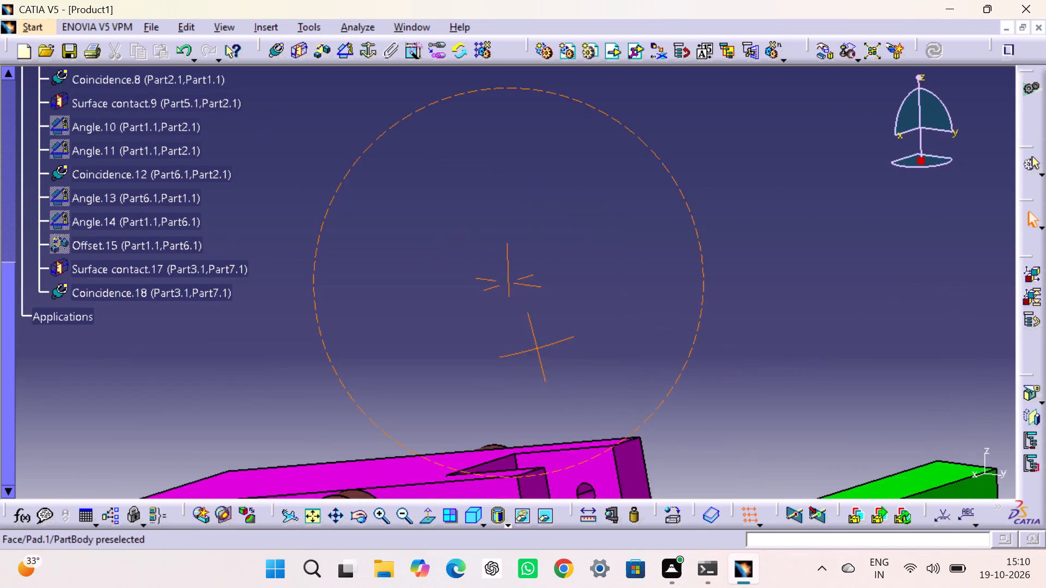
pyautogui.moveTo(538, 348); pyautogui.dragTo(548, 370, button='right')
pyautogui.moveTo(538, 348); pyautogui.dragTo(548, 370, button='middle')
pyautogui.moveTo(548, 411); pyautogui.dragTo(579, 194, button='middle')
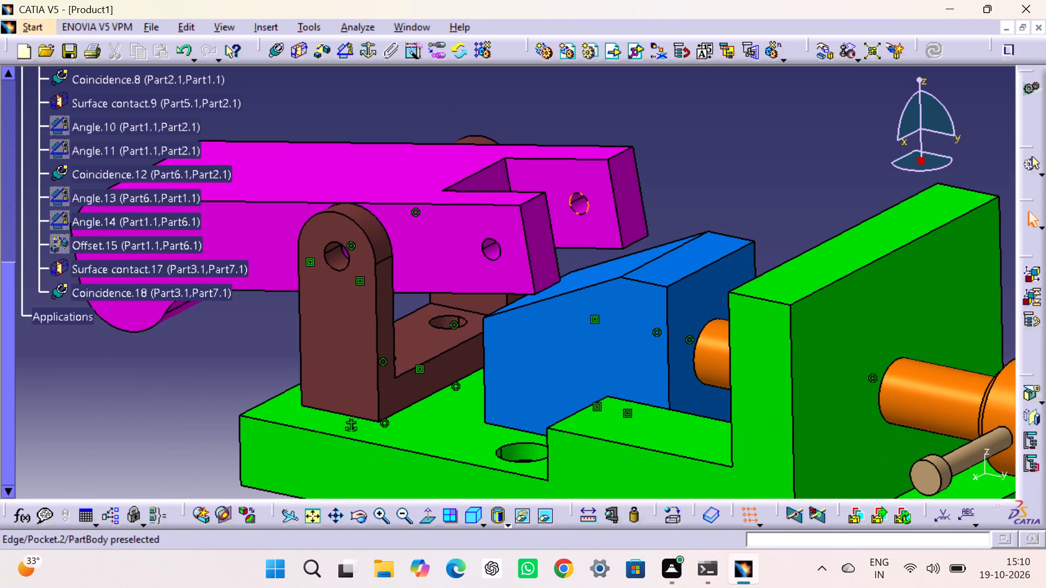
pyautogui.click(465, 514)
pyautogui.moveTo(488, 316); pyautogui.dragTo(348, 480, button='middle')
pyautogui.click(746, 220)
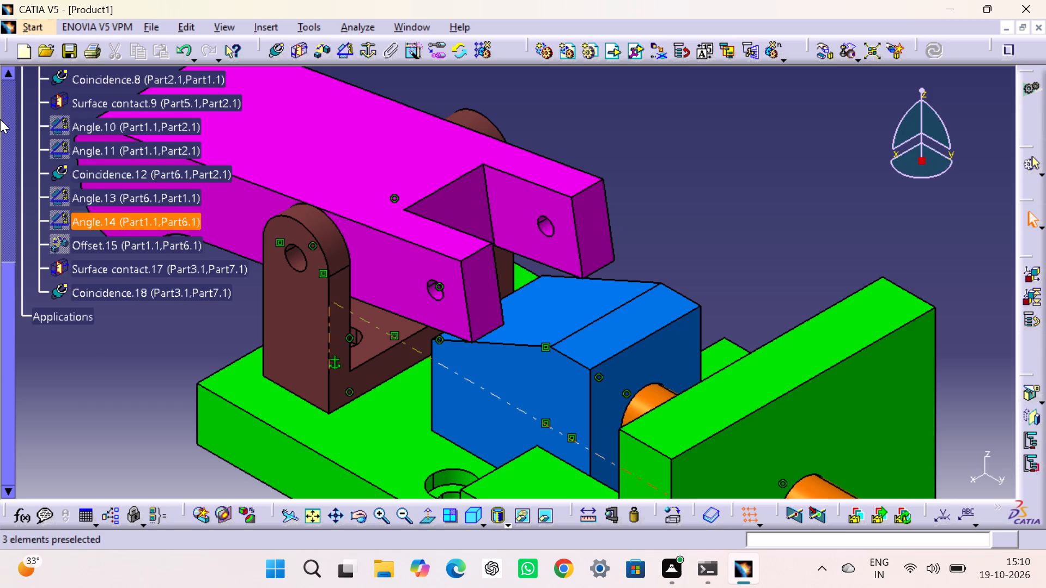
# Collapse the constraints list in the tree and insert roller.CATPart into Product1 as an existing component.
pyautogui.scroll(1, 19, 164)
pyautogui.scroll(7, 30, 217)
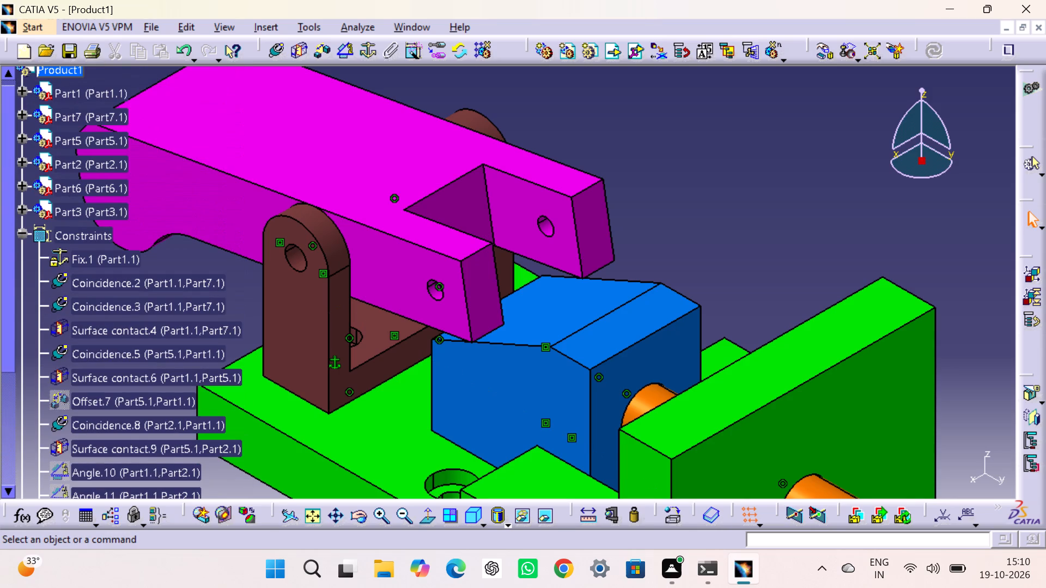
pyautogui.click(21, 234)
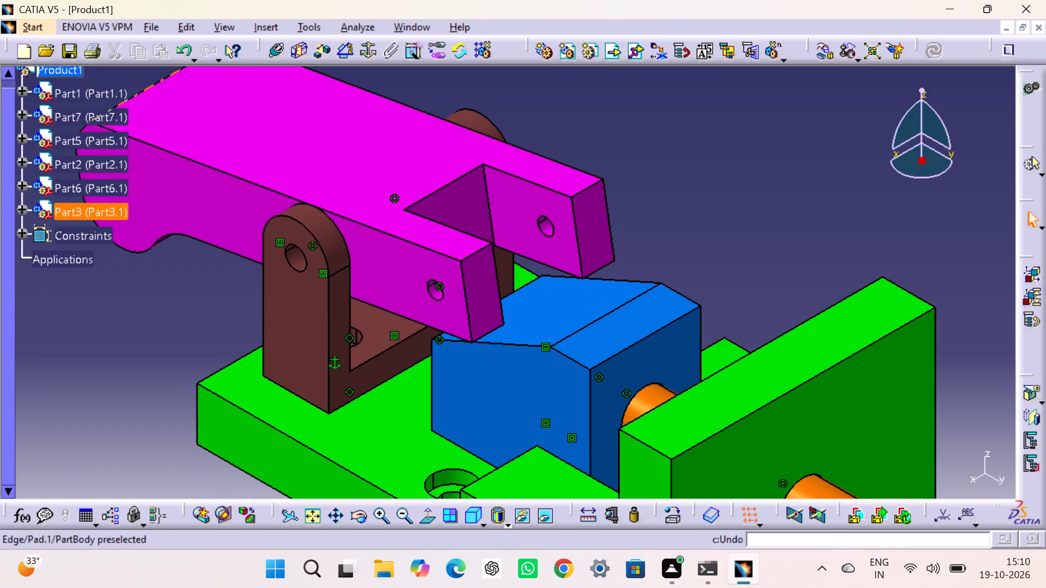
pyautogui.rightClick(74, 77)
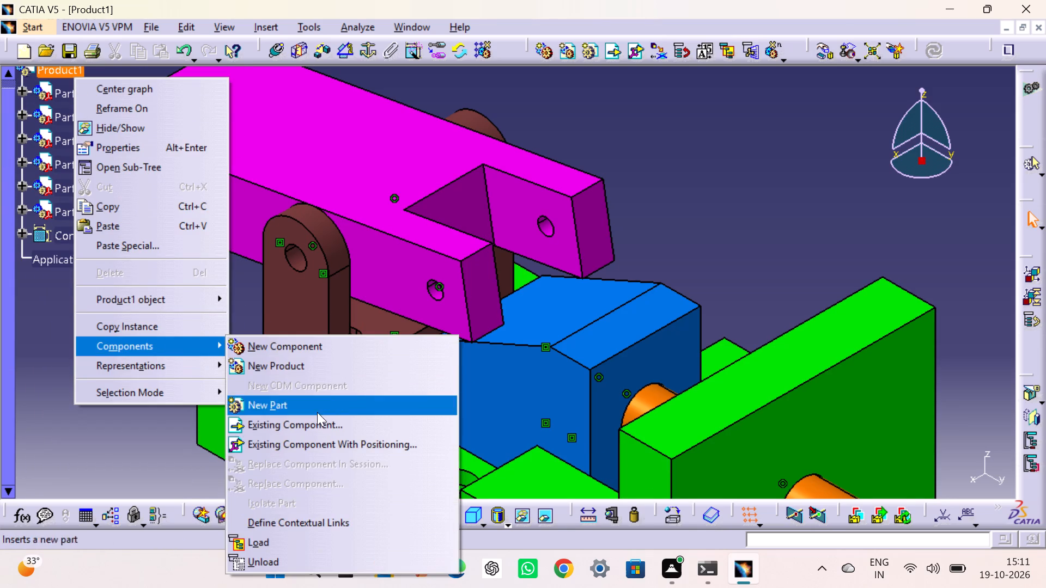
pyautogui.click(318, 421)
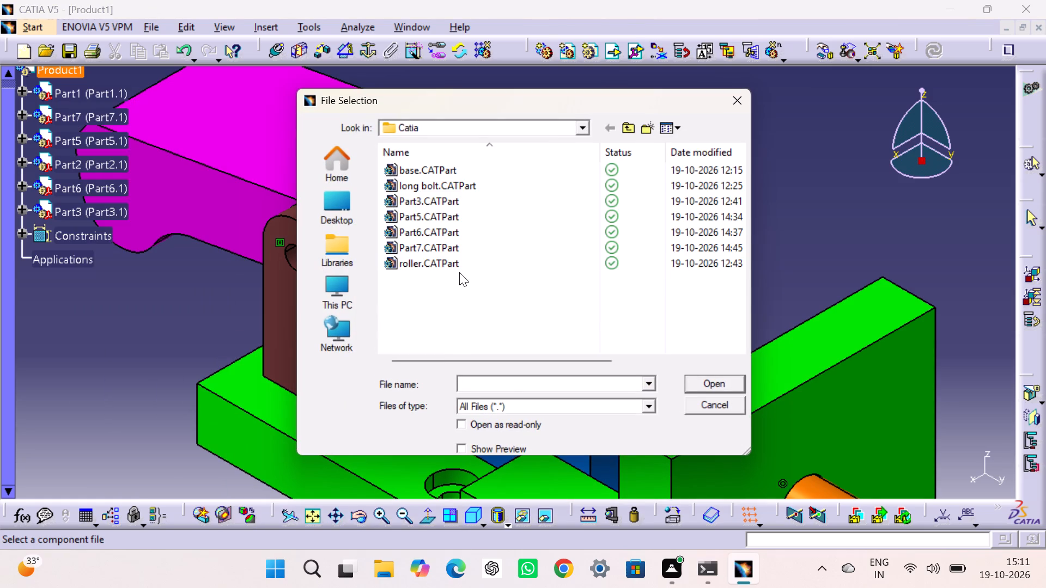
pyautogui.click(455, 264)
pyautogui.click(688, 379)
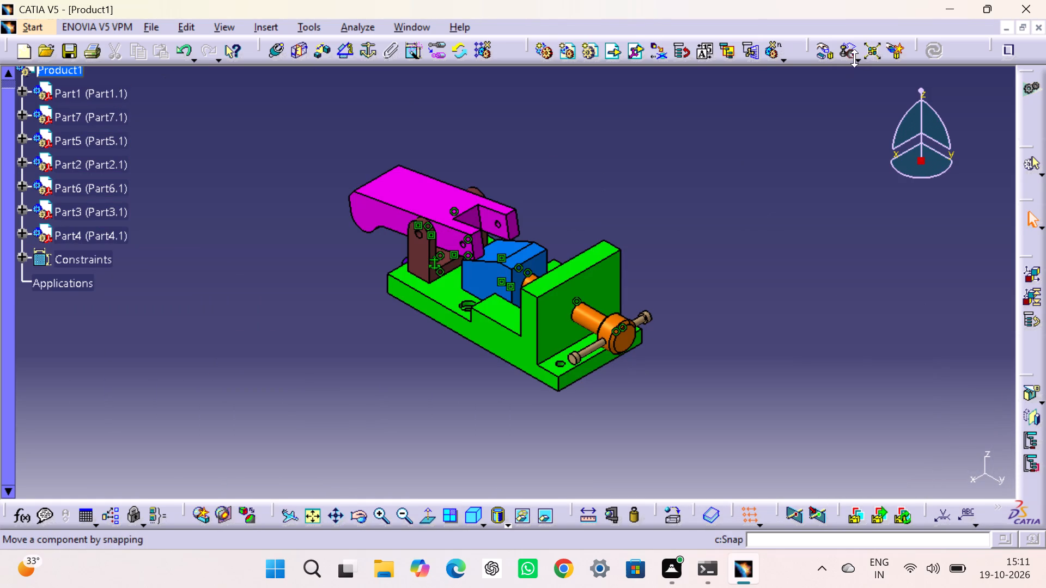
# Lower the green base along the Z axis to expose the roller, and raise the roller along Z above Part3.
pyautogui.click(816, 60)
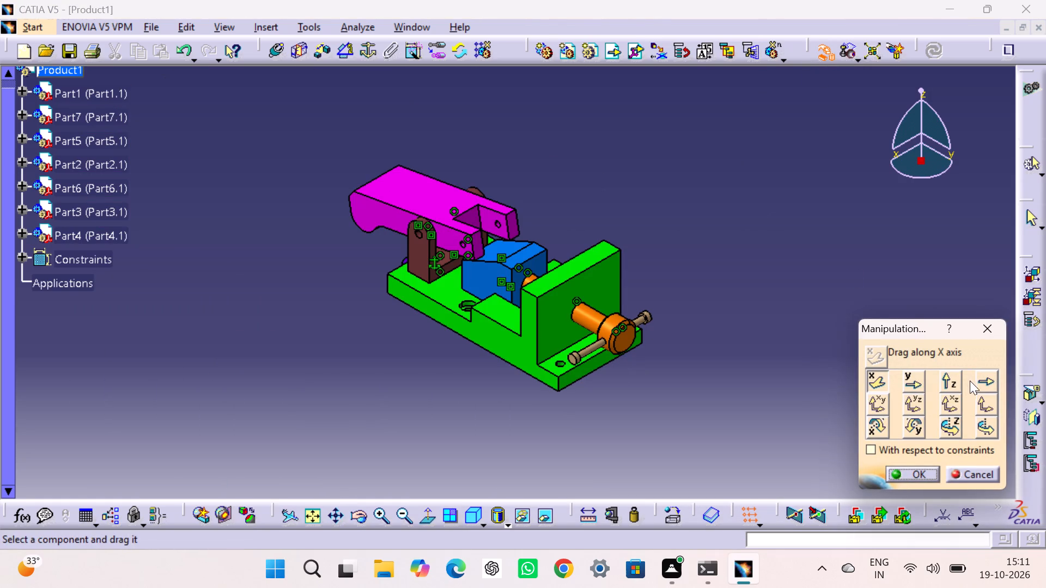
pyautogui.click(952, 379)
pyautogui.moveTo(496, 340); pyautogui.dragTo(472, 436)
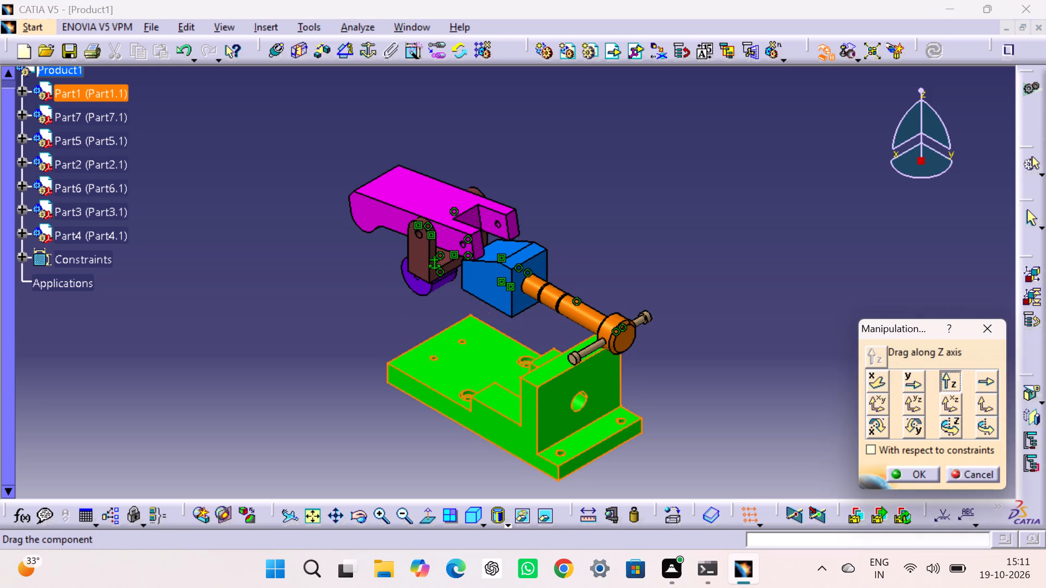
pyautogui.moveTo(472, 436); pyautogui.dragTo(471, 436)
pyautogui.moveTo(422, 285); pyautogui.dragTo(423, 162)
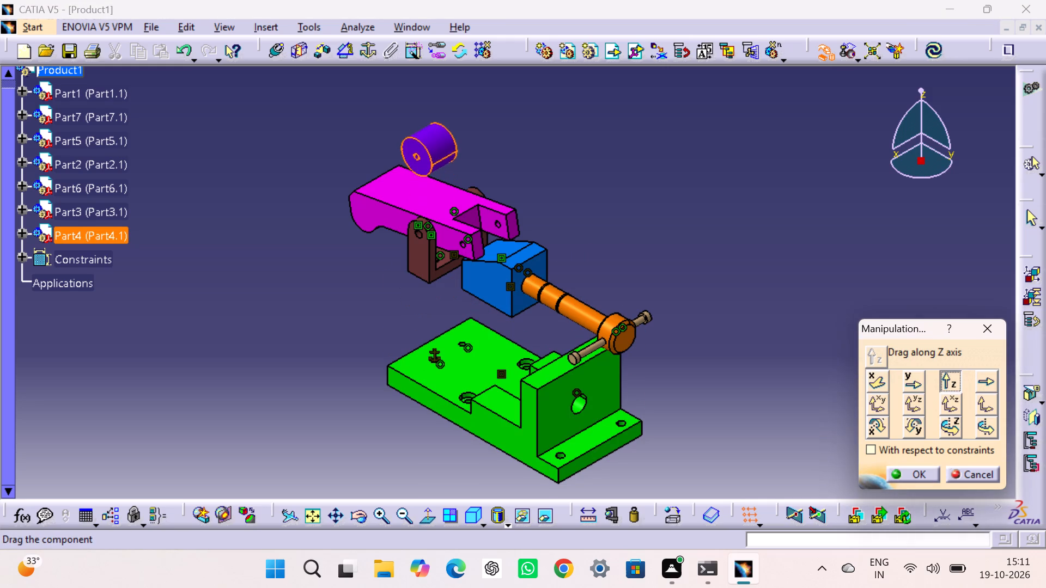
pyautogui.moveTo(423, 162); pyautogui.dragTo(423, 158)
pyautogui.click(703, 193)
# Move the roller along the Y axis to just beyond Part3's forked end, and update the assembly.
pyautogui.moveTo(898, 470); pyautogui.dragTo(894, 464)
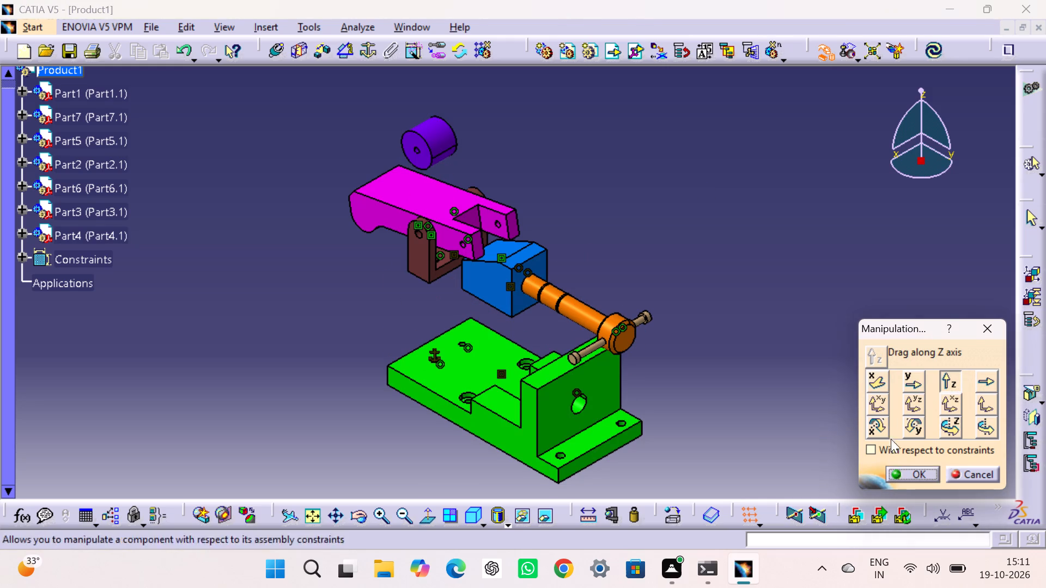
pyautogui.click(909, 382)
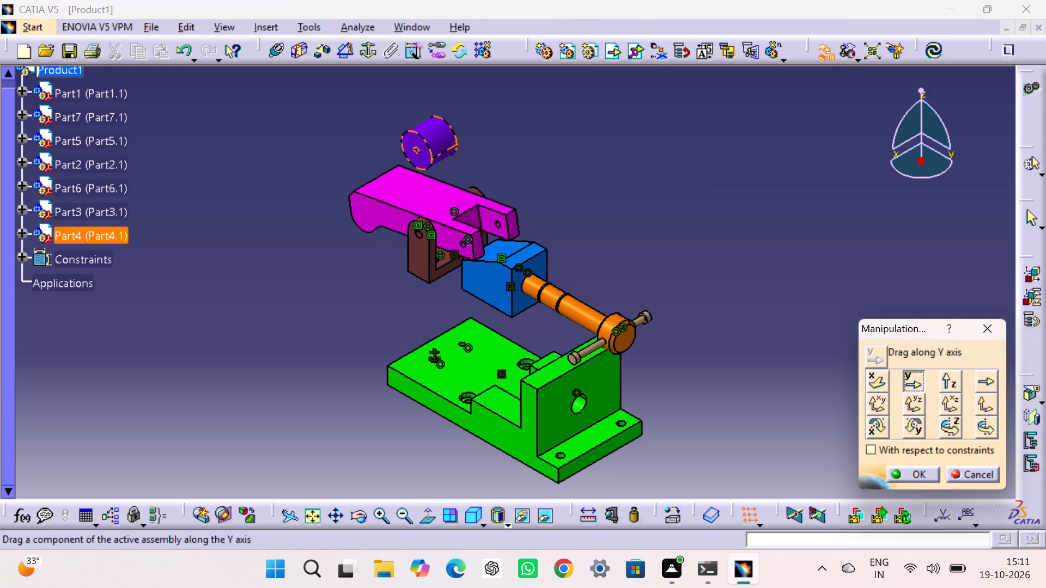
pyautogui.moveTo(440, 141); pyautogui.dragTo(534, 213)
pyautogui.click(711, 202)
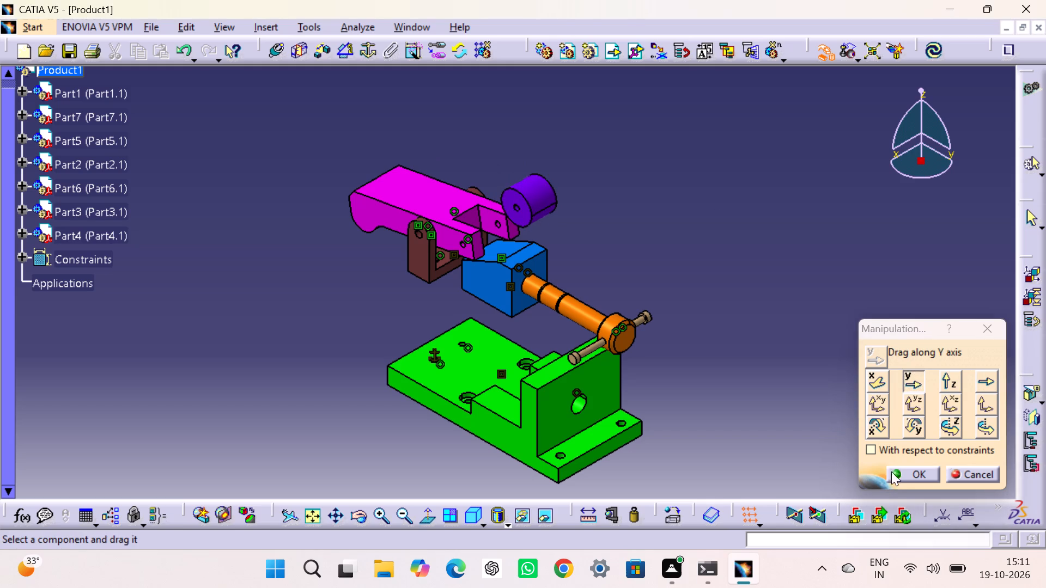
pyautogui.click(898, 471)
pyautogui.click(825, 281)
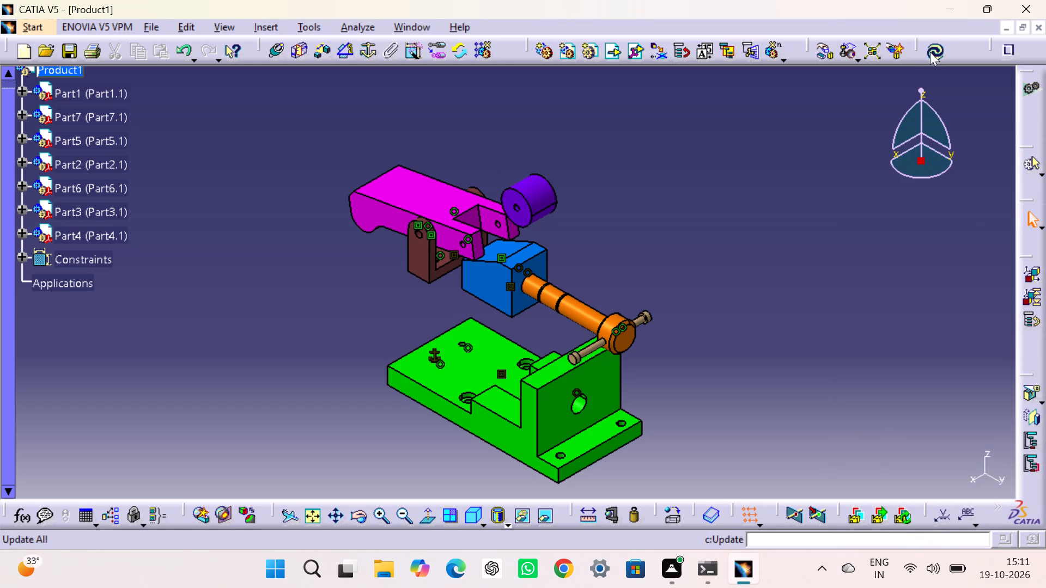
pyautogui.click(930, 52)
pyautogui.click(665, 290)
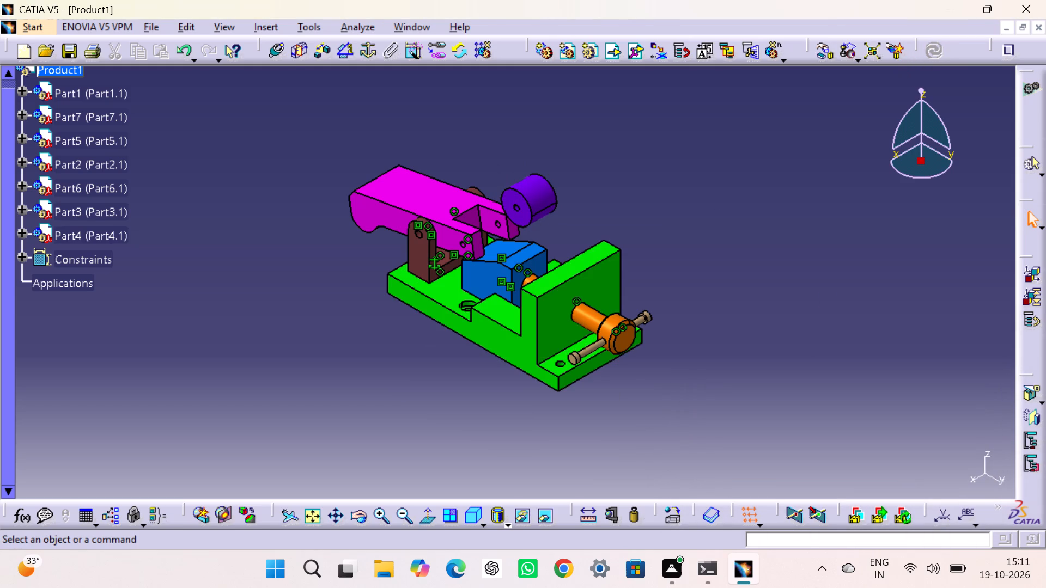
# Add a coincidence constraint between Part3's fork-end hole axis and the roller's hole axis, and update the assembly.
pyautogui.click(271, 54)
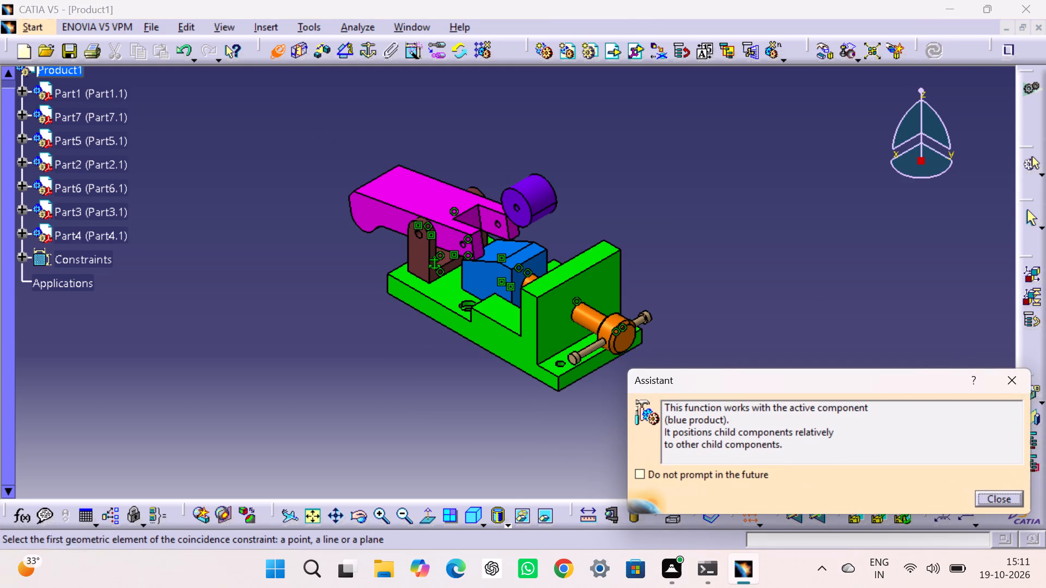
pyautogui.moveTo(490, 454); pyautogui.dragTo(364, 460, button='middle')
pyautogui.doubleClick(381, 507)
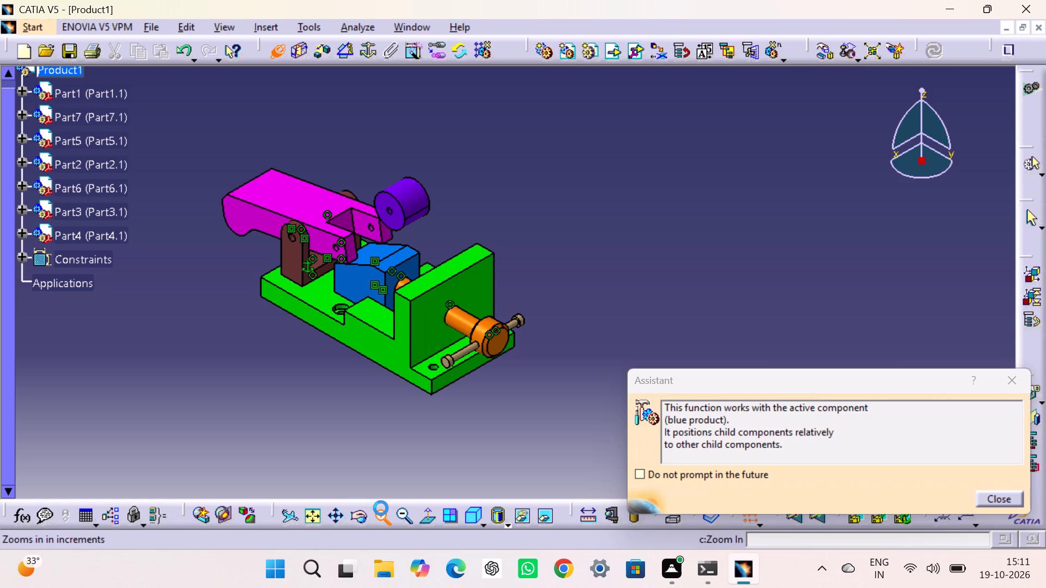
pyautogui.moveTo(381, 507); pyautogui.dragTo(378, 498)
pyautogui.moveTo(335, 362); pyautogui.dragTo(505, 439, button='middle')
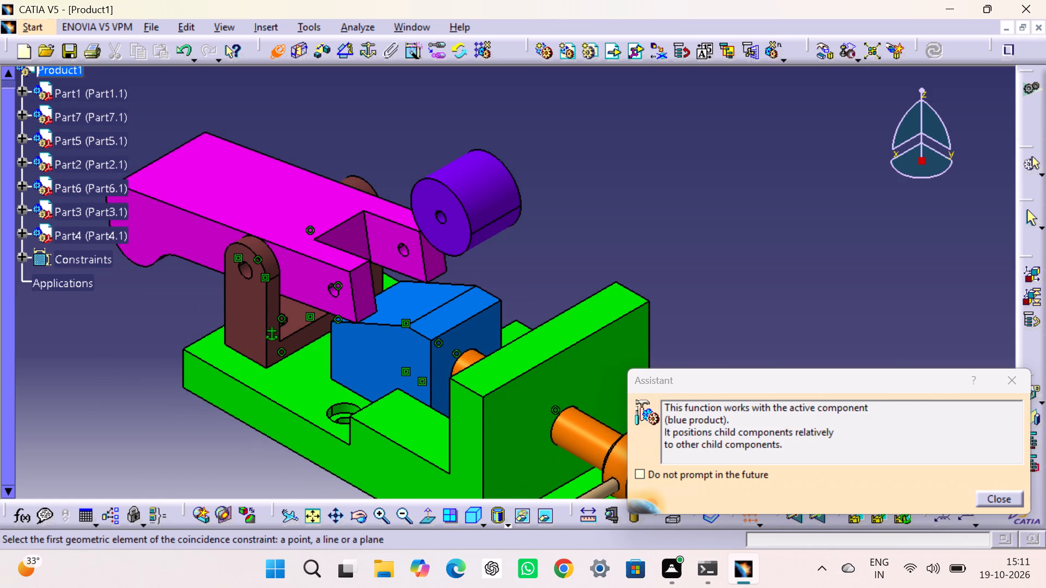
pyautogui.click(403, 253)
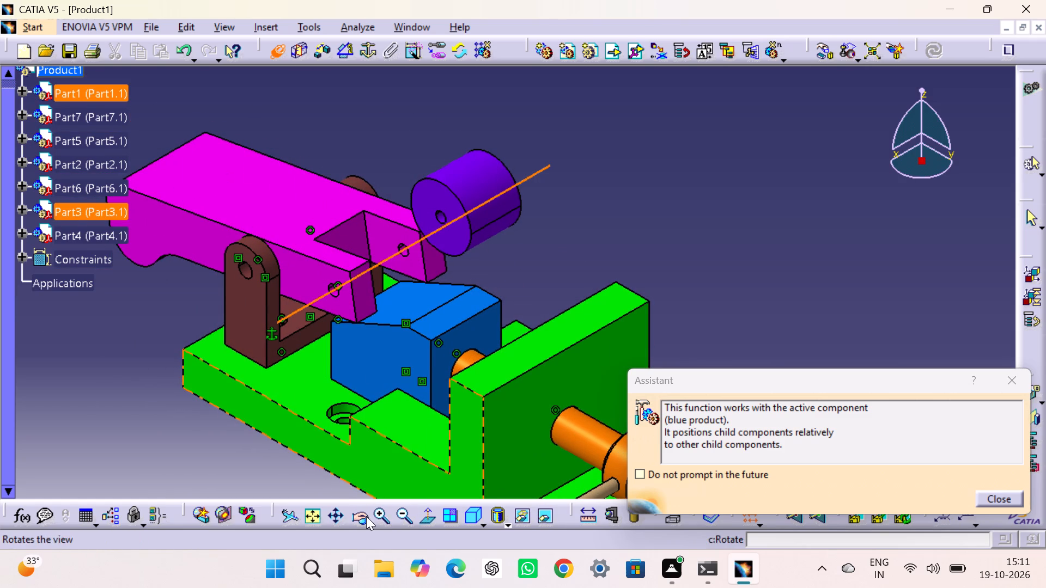
pyautogui.doubleClick(381, 510)
pyautogui.moveTo(445, 343); pyautogui.dragTo(478, 402, button='middle')
pyautogui.click(407, 211)
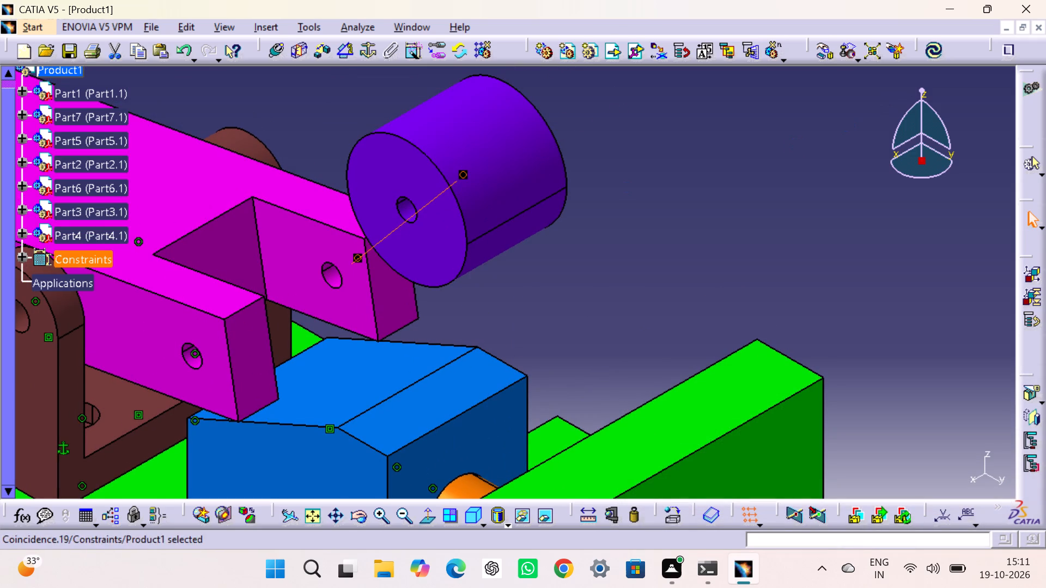
pyautogui.click(938, 54)
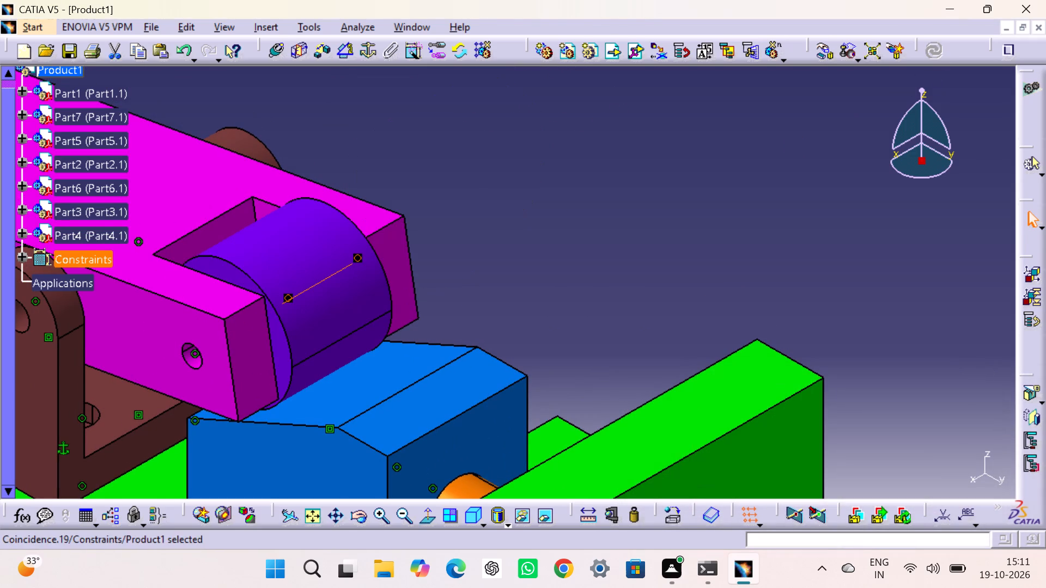
pyautogui.click(743, 180)
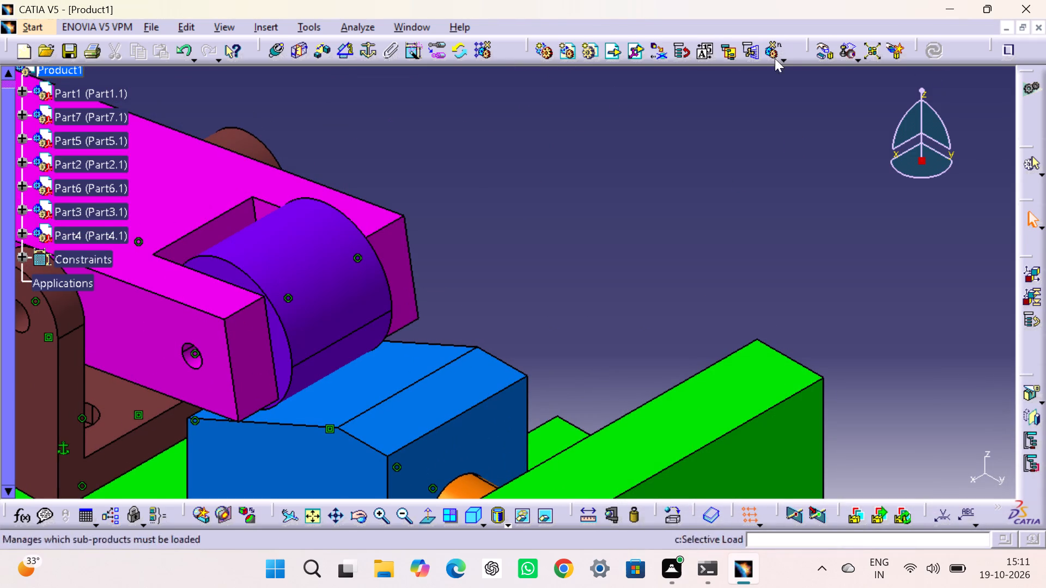
# Move the roller along the X axis out of Part3's fork until its near flat end face is exposed.
pyautogui.click(821, 54)
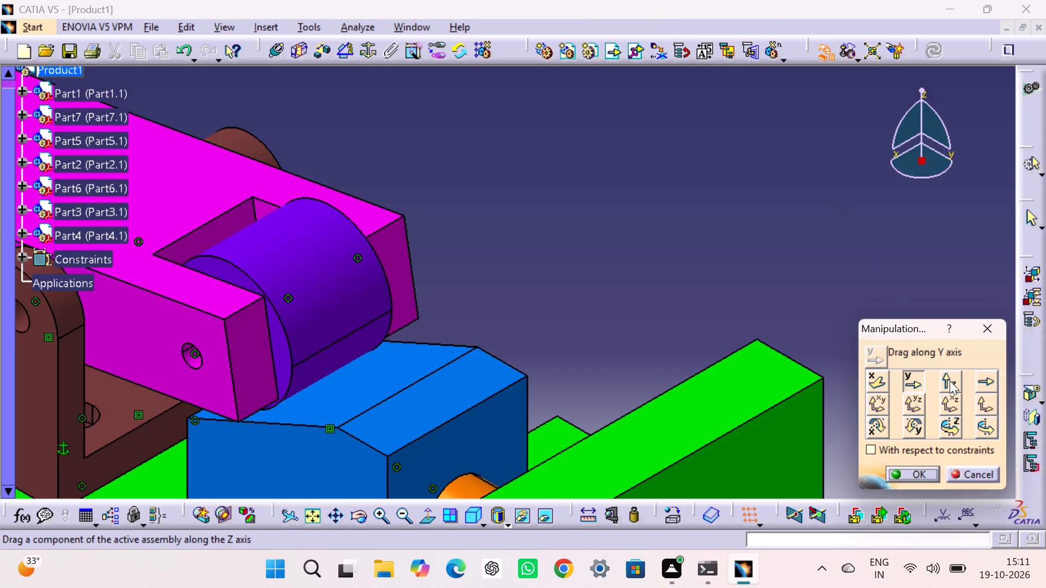
pyautogui.click(907, 378)
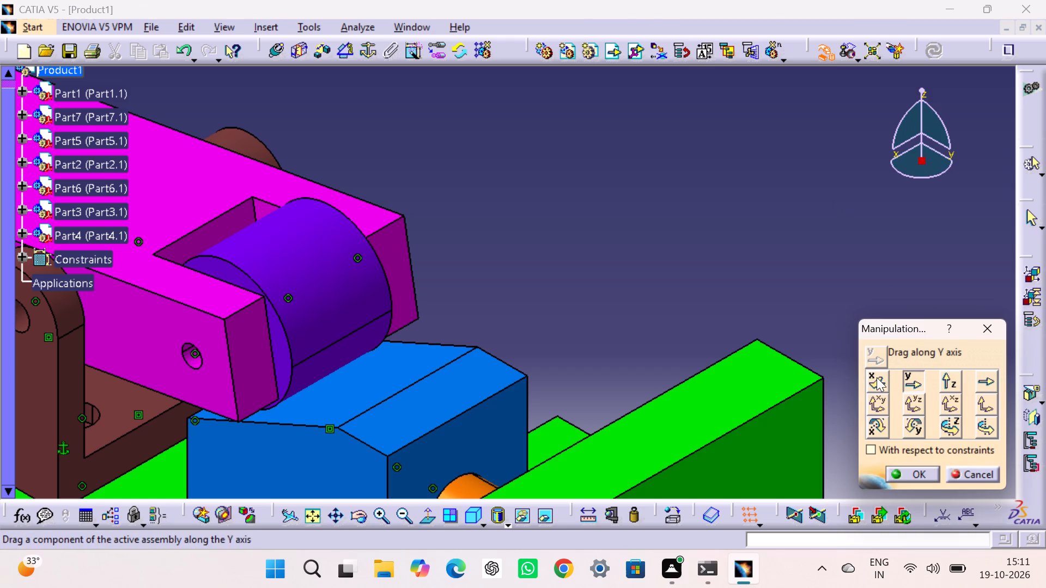
pyautogui.click(877, 377)
pyautogui.moveTo(346, 274); pyautogui.dragTo(391, 241)
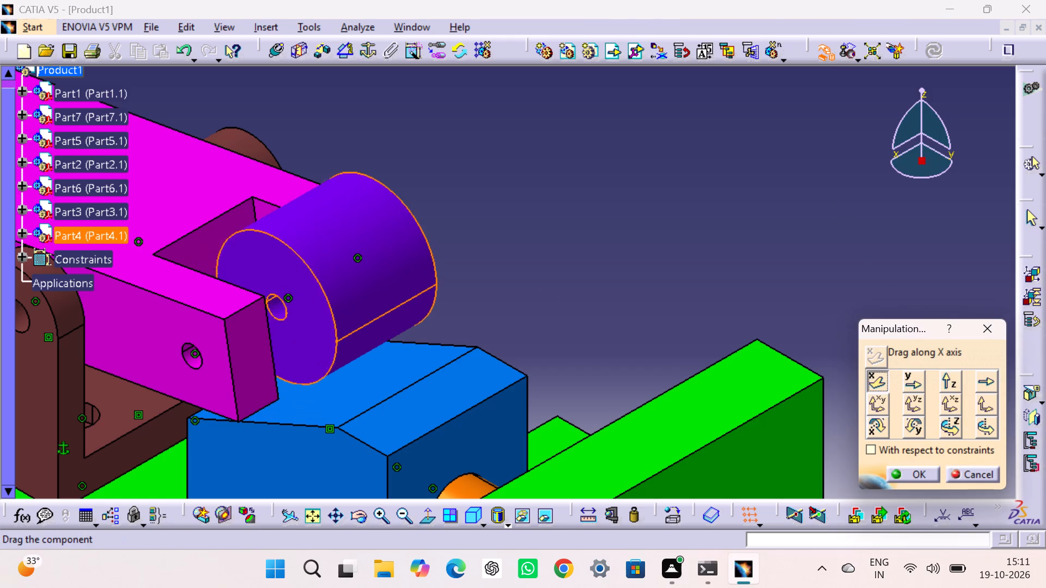
pyautogui.moveTo(391, 241); pyautogui.dragTo(602, 151)
pyautogui.click(401, 124)
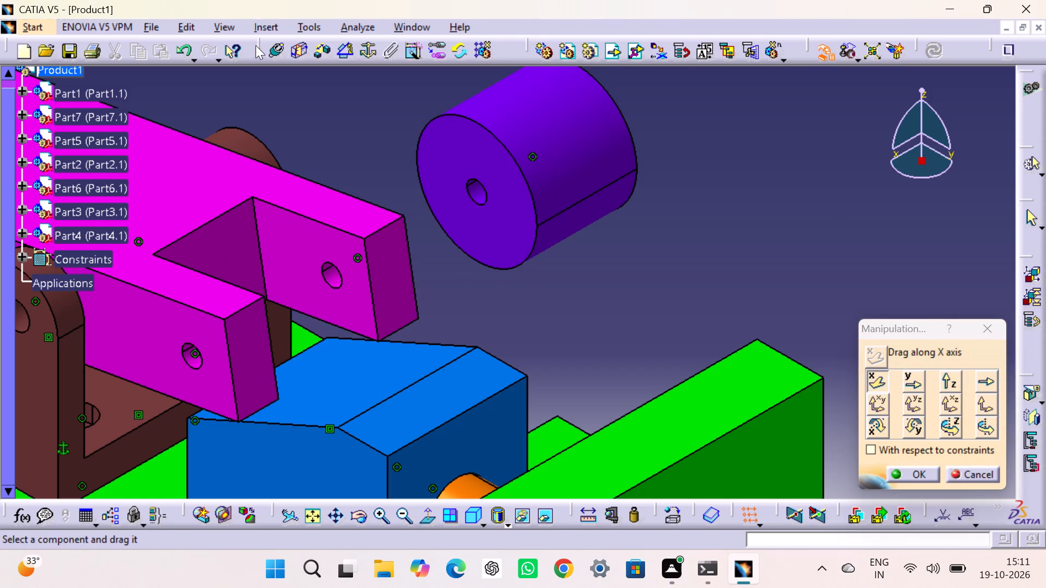
# Add a surface contact constraint between the roller's near flat face and the inner face of Part3's near fork arm, and update.
pyautogui.click(304, 54)
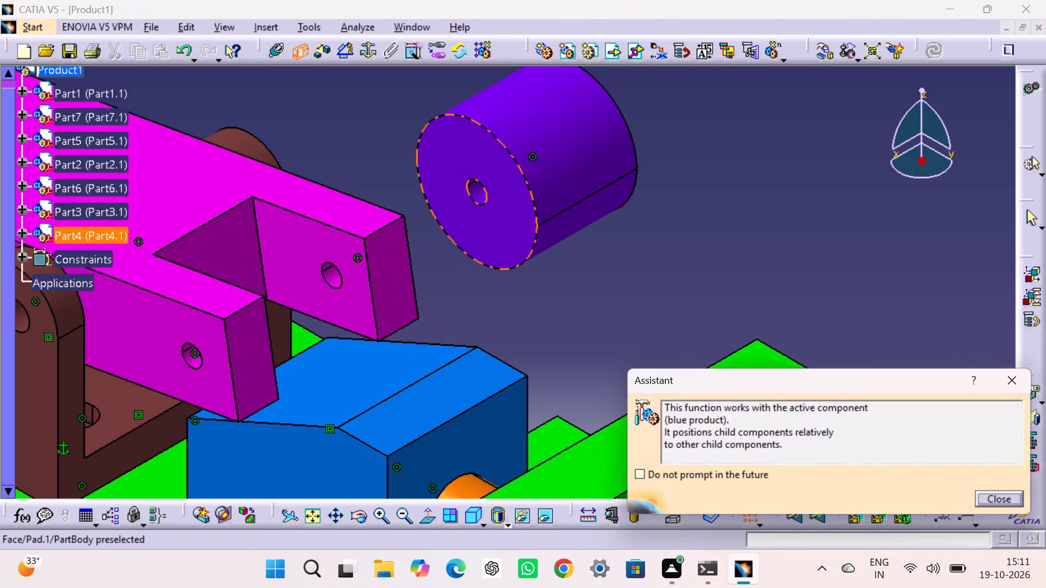
pyautogui.click(501, 174)
pyautogui.moveTo(409, 253); pyautogui.dragTo(284, 277, button='middle')
pyautogui.moveTo(409, 253); pyautogui.dragTo(284, 277, button='right')
pyautogui.moveTo(284, 277); pyautogui.dragTo(284, 279, button='middle')
pyautogui.click(338, 351)
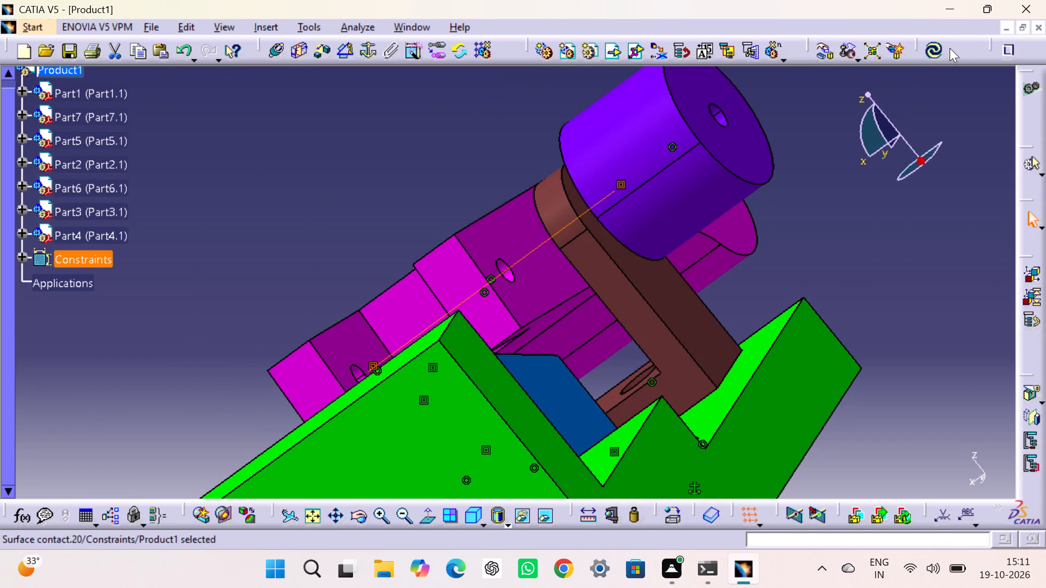
pyautogui.click(938, 50)
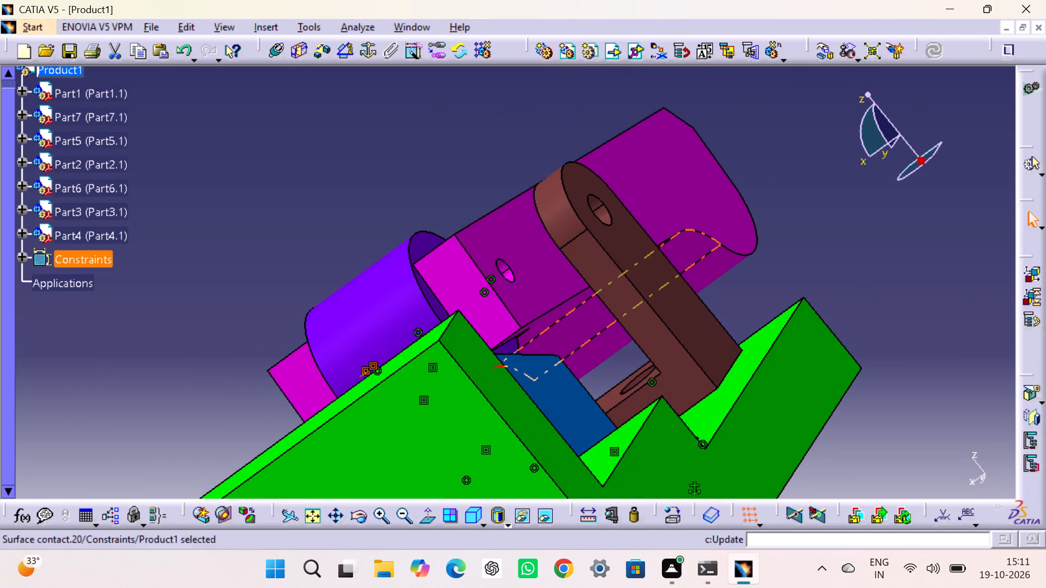
# Examine from several sides how the roller sits in Part3's fork and against the blue block, returning to the isometric view.
pyautogui.moveTo(581, 326); pyautogui.dragTo(631, 320, button='middle')
pyautogui.moveTo(581, 326); pyautogui.dragTo(631, 320, button='right')
pyautogui.click(791, 233)
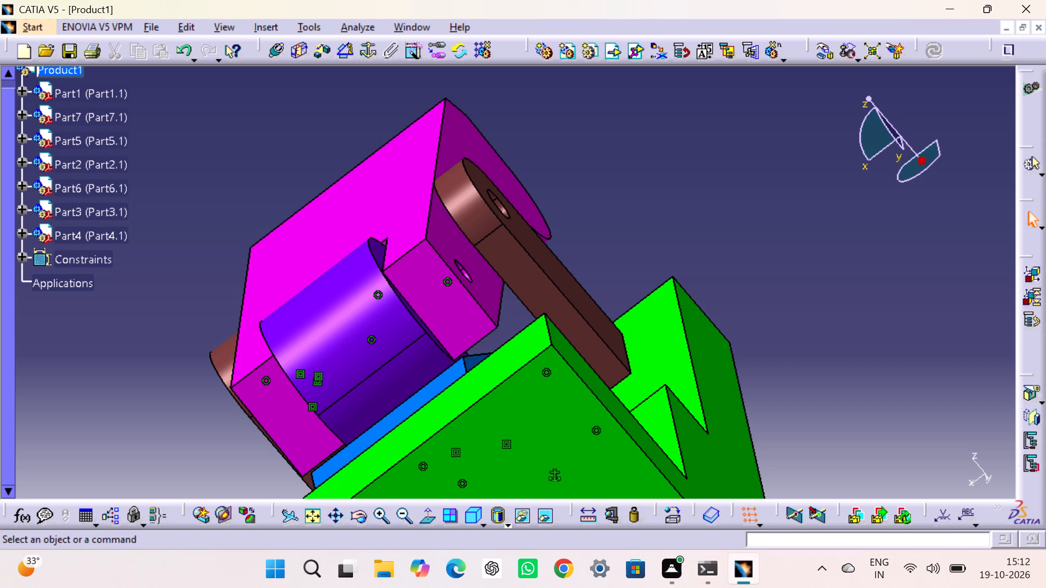
pyautogui.moveTo(709, 249); pyautogui.dragTo(527, 419, button='middle')
pyautogui.moveTo(709, 249); pyautogui.dragTo(527, 419, button='right')
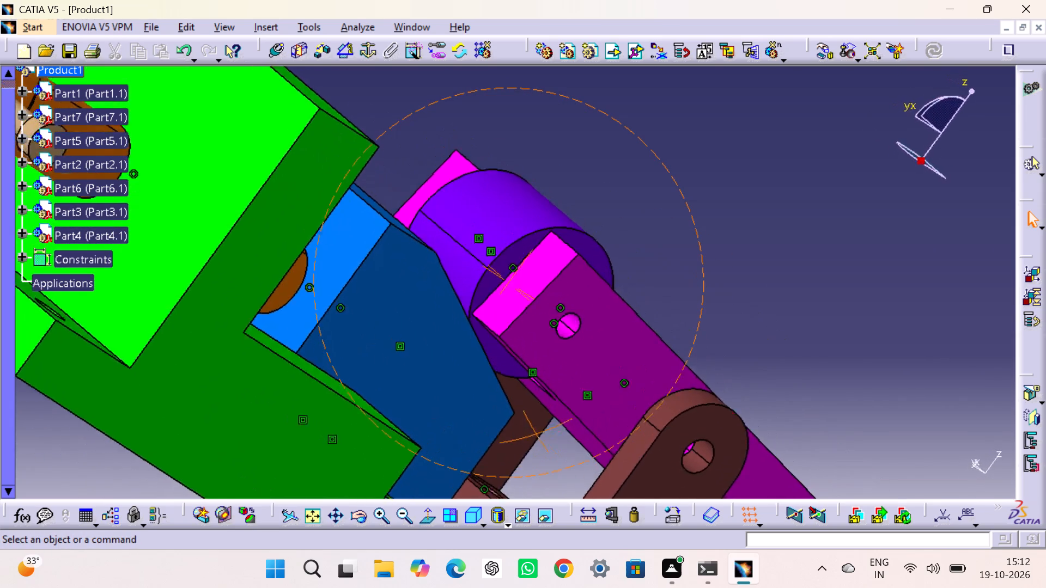
pyautogui.moveTo(527, 419); pyautogui.dragTo(403, 319, button='middle')
pyautogui.moveTo(527, 419); pyautogui.dragTo(403, 319, button='right')
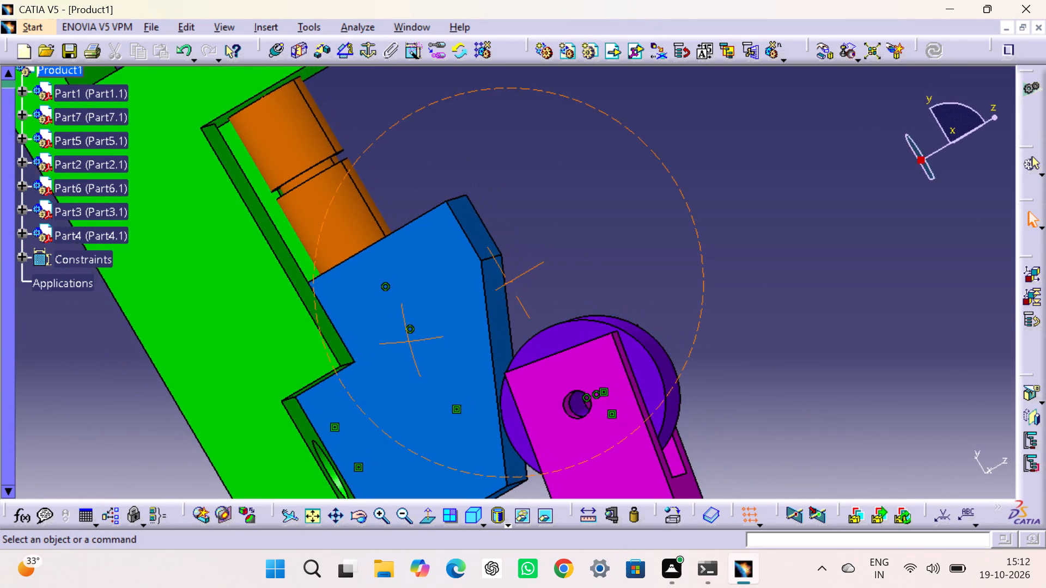
pyautogui.moveTo(403, 319); pyautogui.dragTo(408, 313, button='right')
pyautogui.moveTo(403, 319); pyautogui.dragTo(408, 313, button='middle')
pyautogui.click(731, 324)
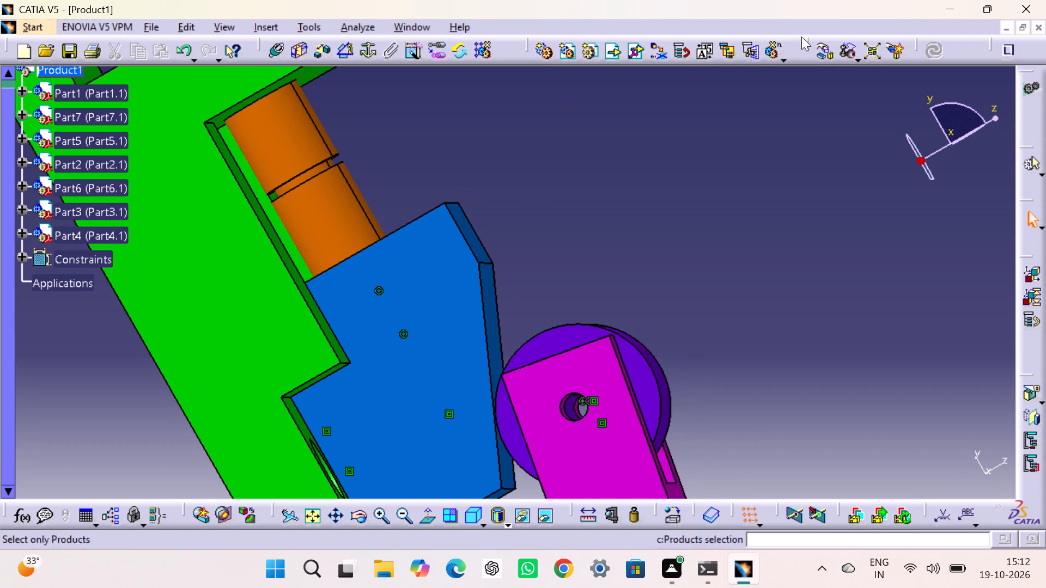
pyautogui.click(475, 516)
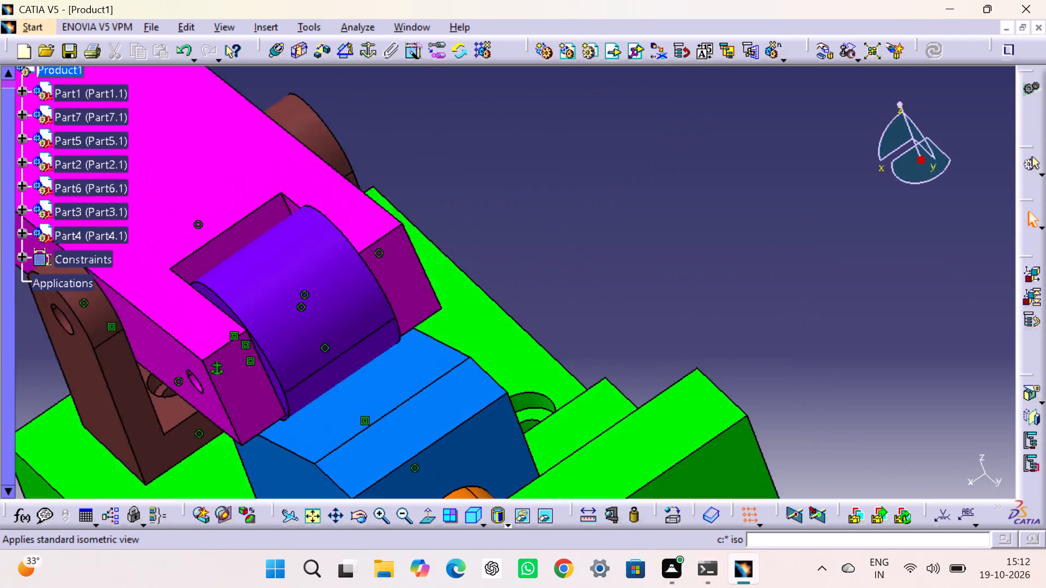
# Hide all assembly constraints of Product1 so only the parts are displayed.
pyautogui.click(672, 249)
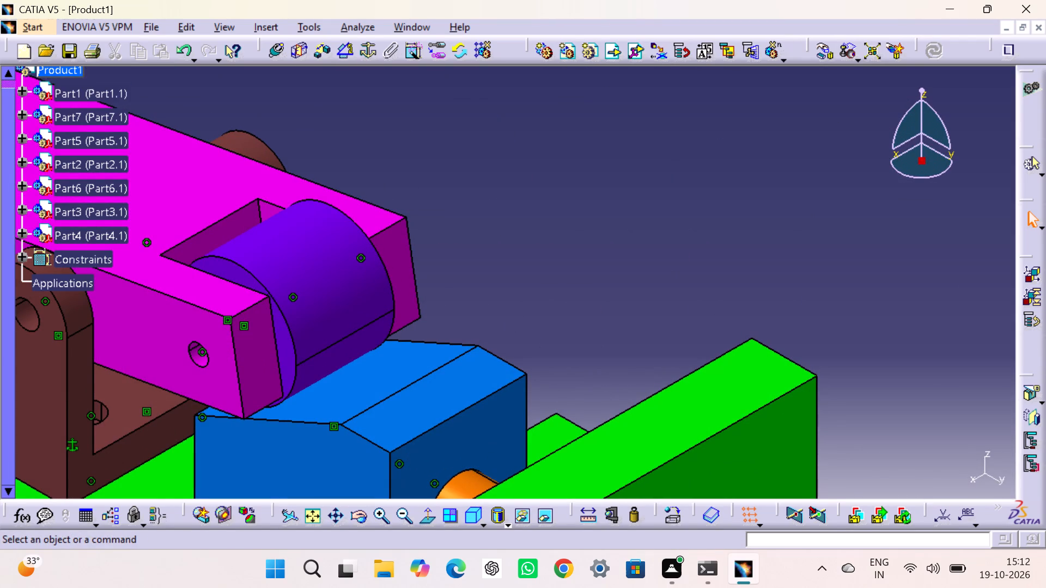
pyautogui.moveTo(629, 272); pyautogui.dragTo(858, 338, button='middle')
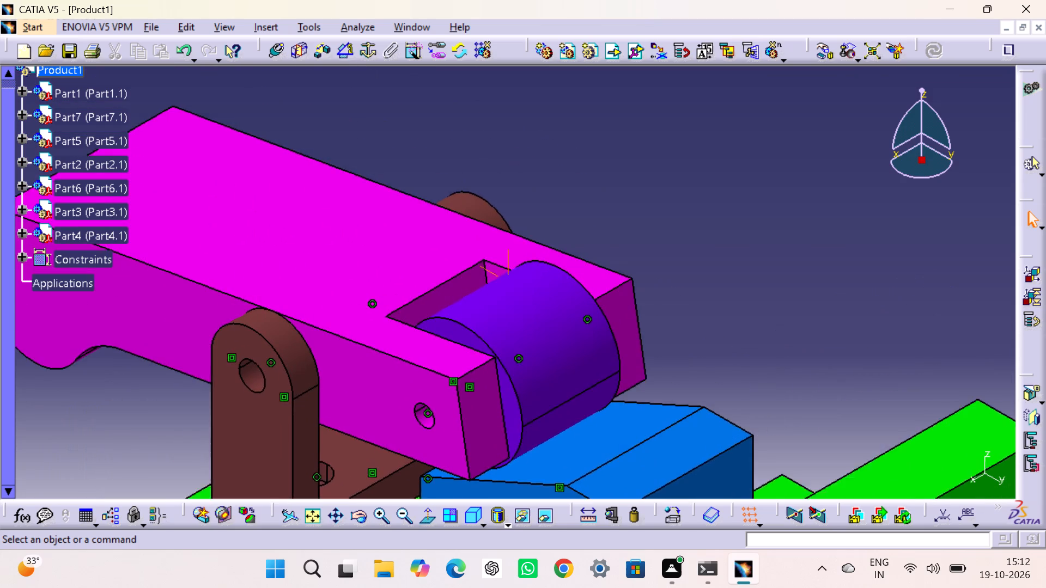
pyautogui.moveTo(858, 338); pyautogui.dragTo(883, 316, button='middle')
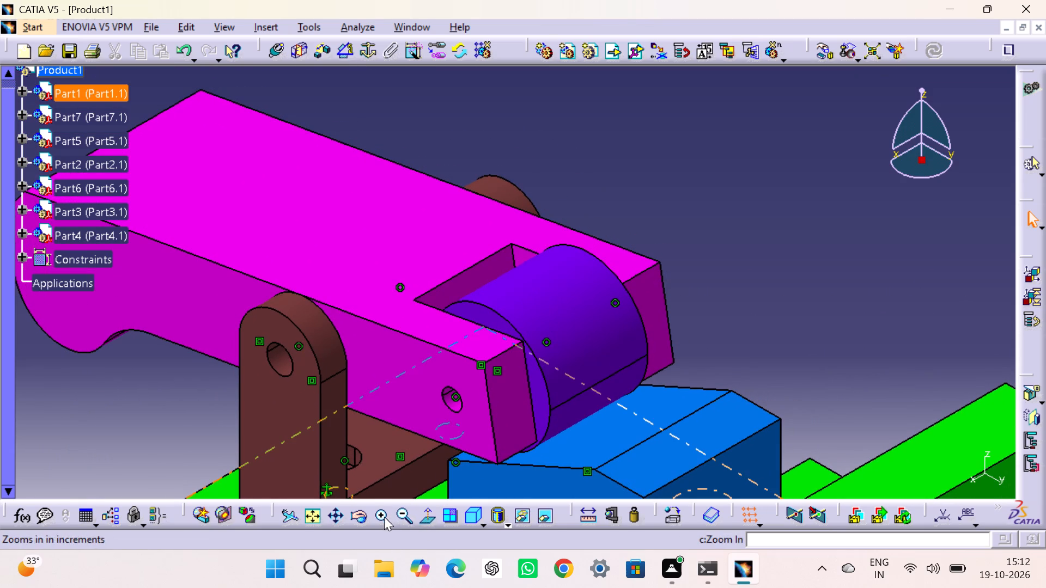
pyautogui.click(314, 524)
pyautogui.click(768, 272)
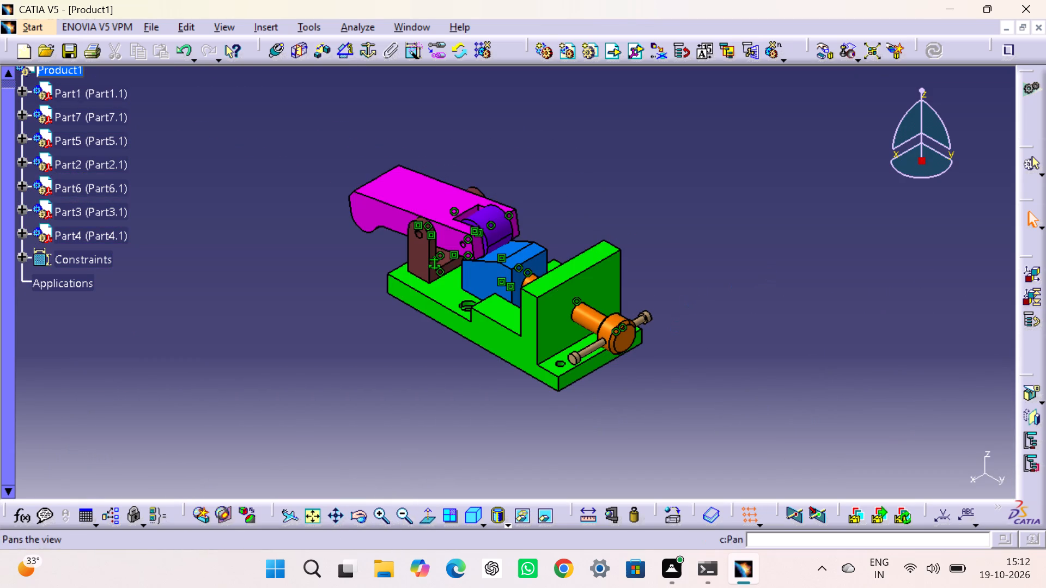
pyautogui.rightClick(90, 253)
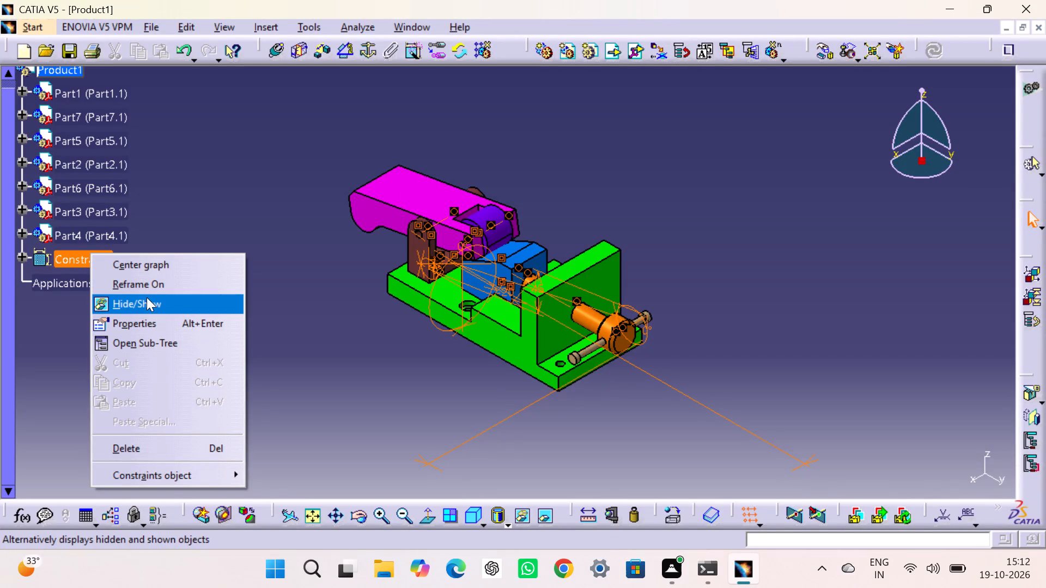
pyautogui.click(147, 297)
pyautogui.click(211, 296)
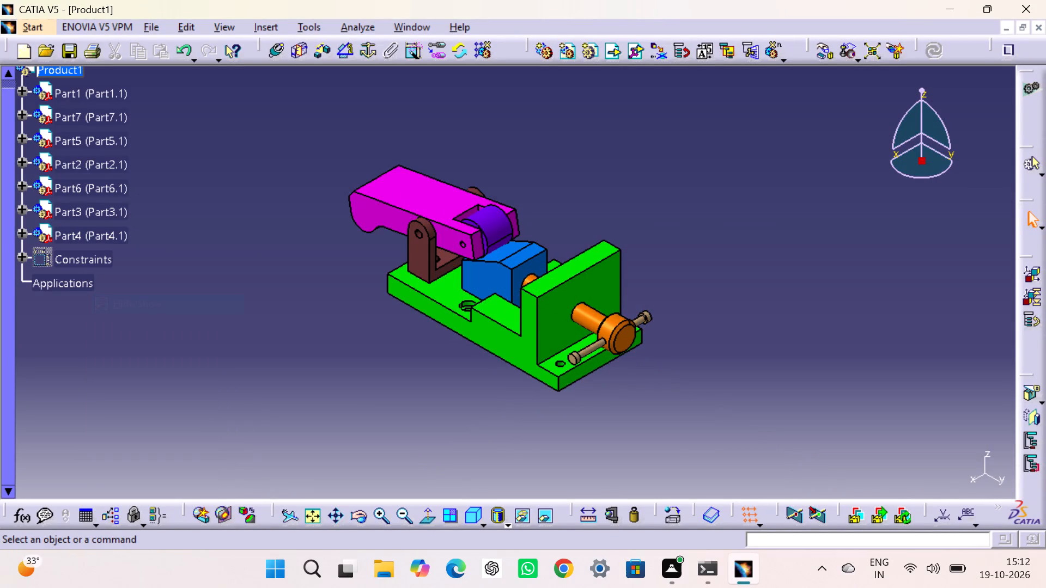
# Save the assembly as a CATProduct named Bench Clamp in the Catia folder, including its dependent documents.
pyautogui.hotkey('ctrl', 's')
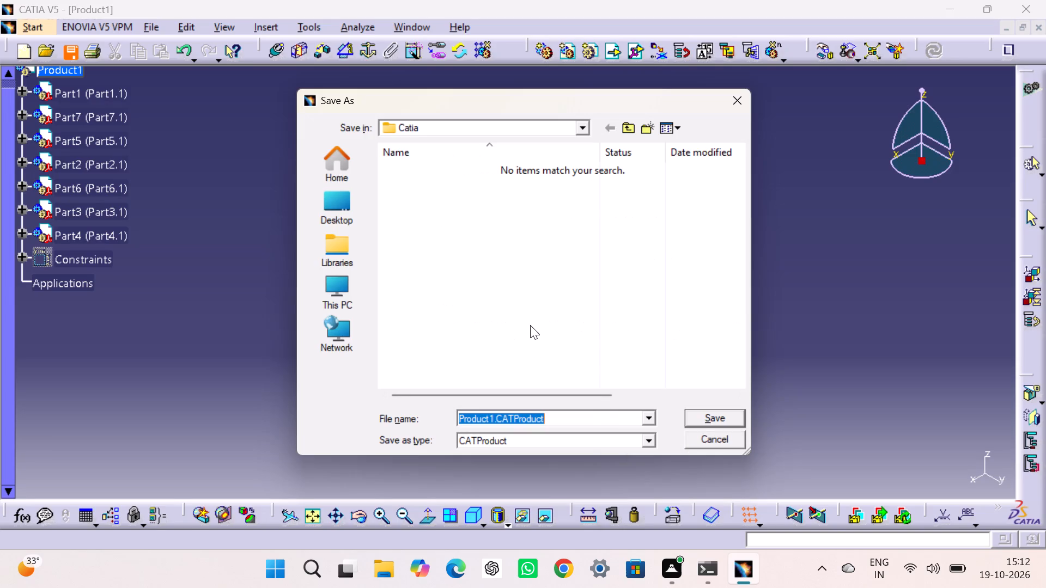
pyautogui.write('Bench')
pyautogui.press('space')
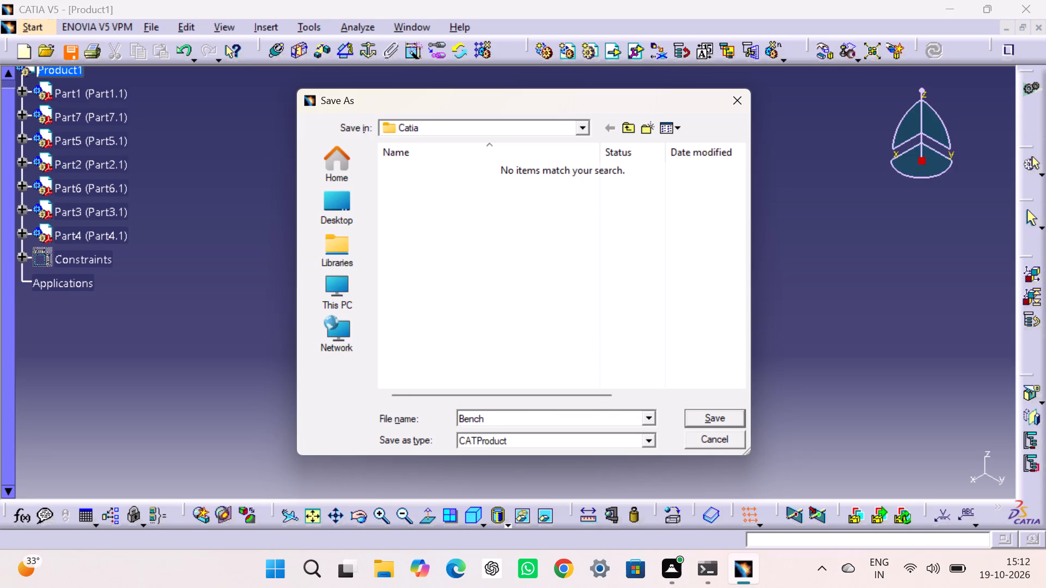
pyautogui.write('Clamp')
pyautogui.press('Return')
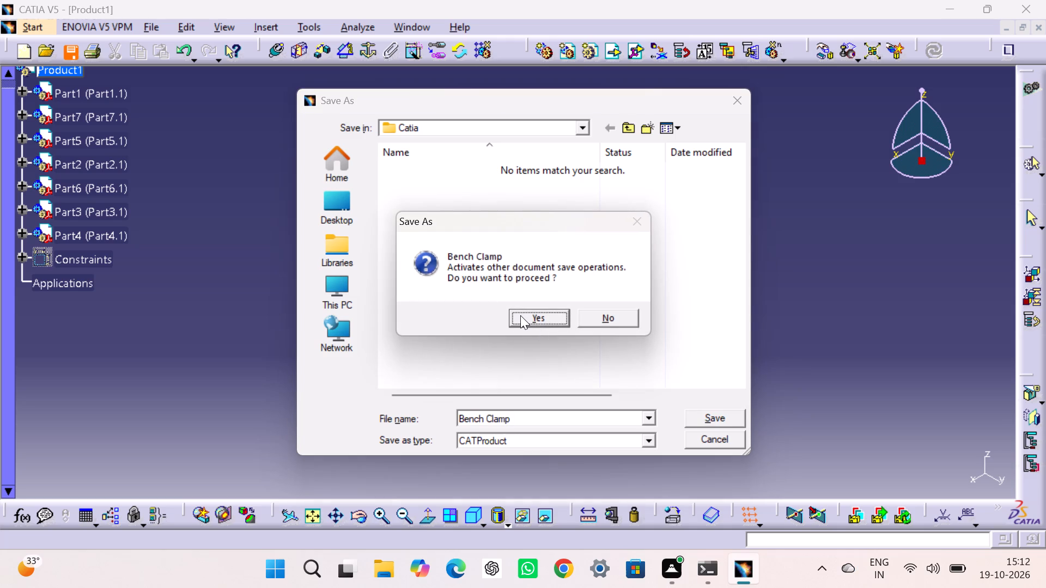
pyautogui.click(520, 315)
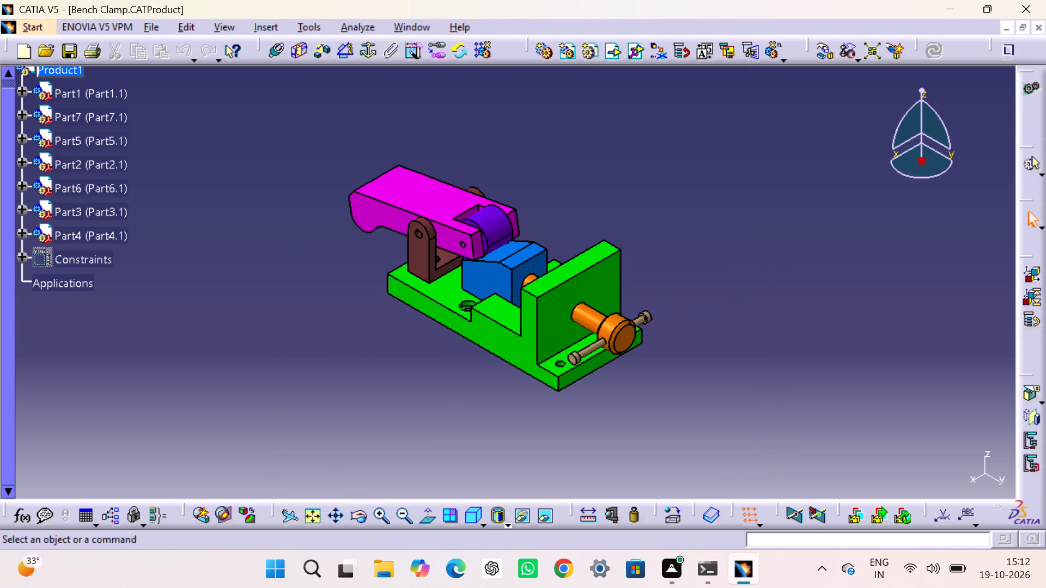
pyautogui.hotkey('ctrl', 's')
# Create a new drawing with an empty A0 ISO sheet at global scale 1:1 in the Drafting workbench.
pyautogui.click(22, 27)
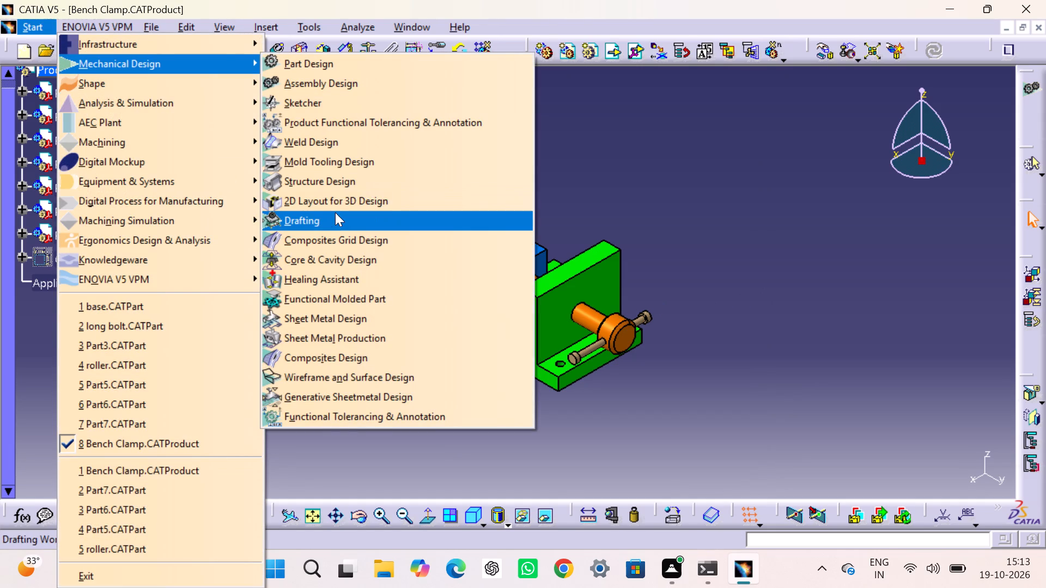
pyautogui.click(337, 216)
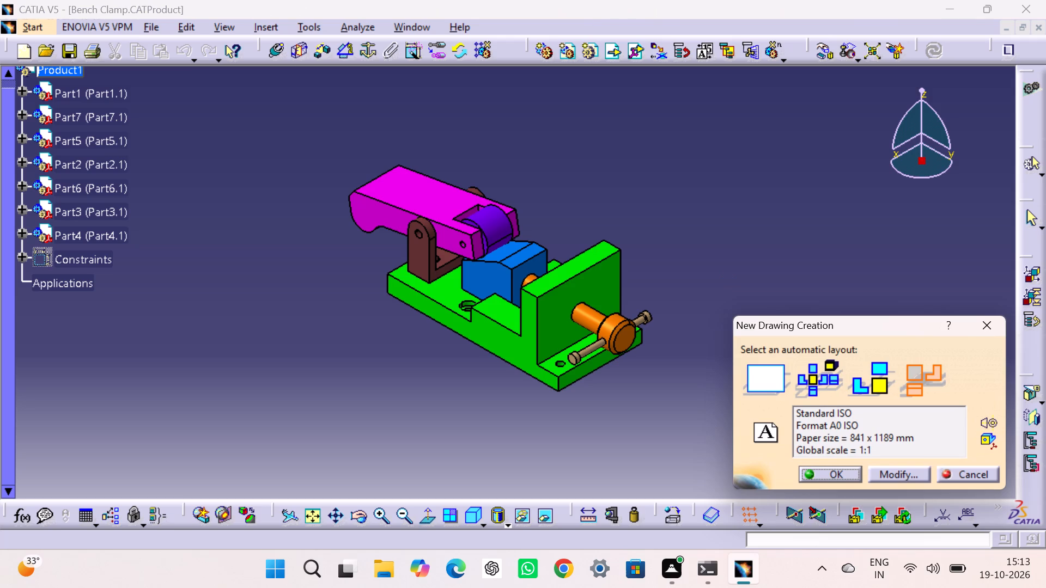
pyautogui.click(765, 386)
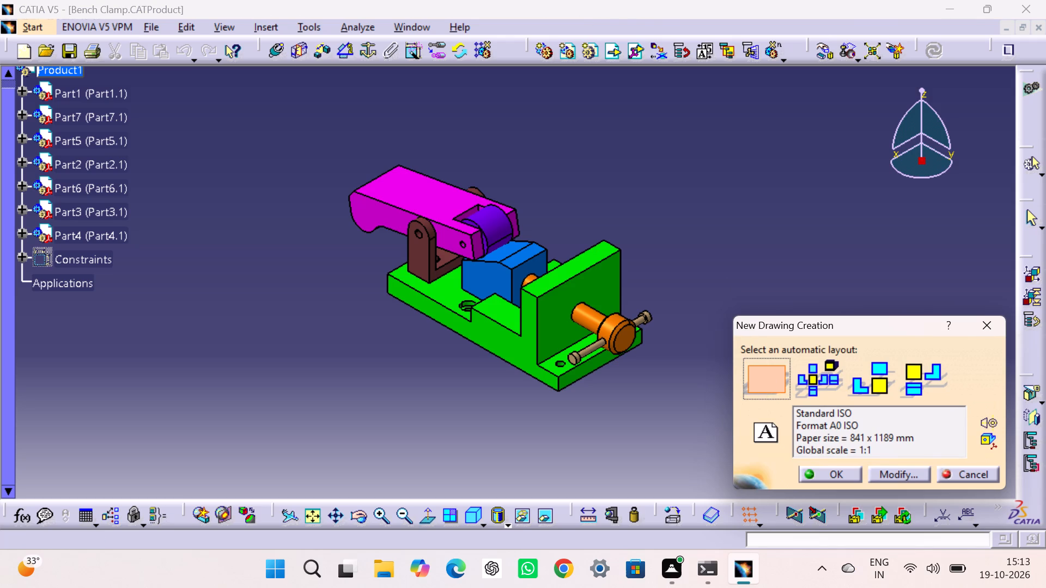
pyautogui.click(820, 470)
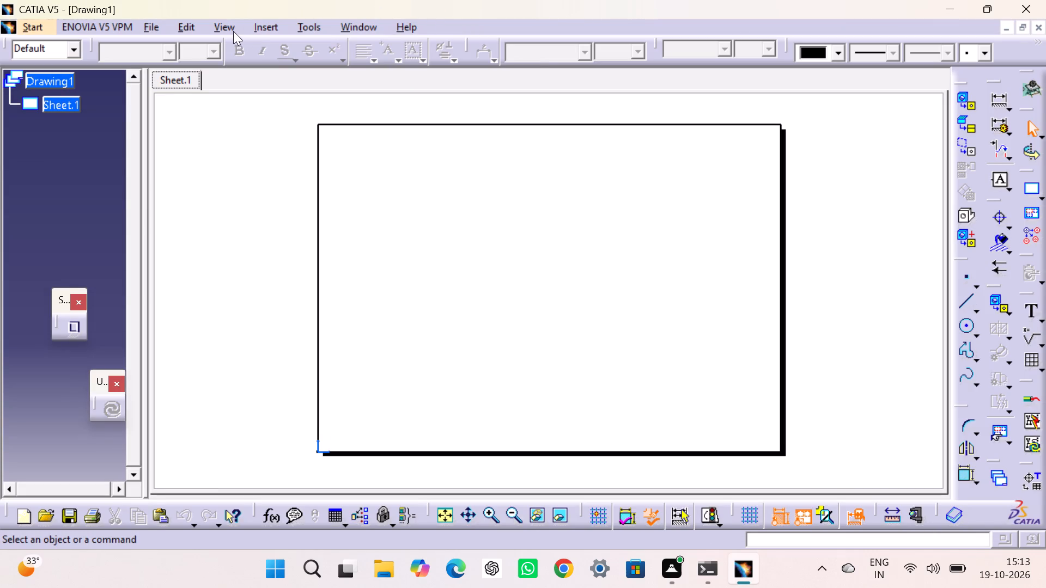
# Add a Drawing Titleblock Sample 1 frame and title block to the sheet background, and return to the working views.
pyautogui.click(185, 25)
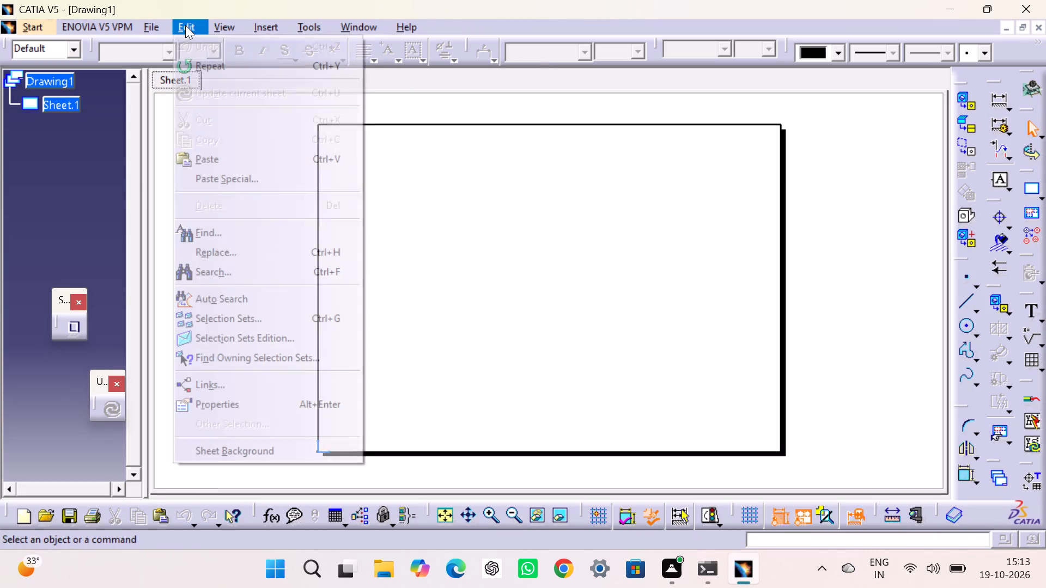
pyautogui.click(279, 444)
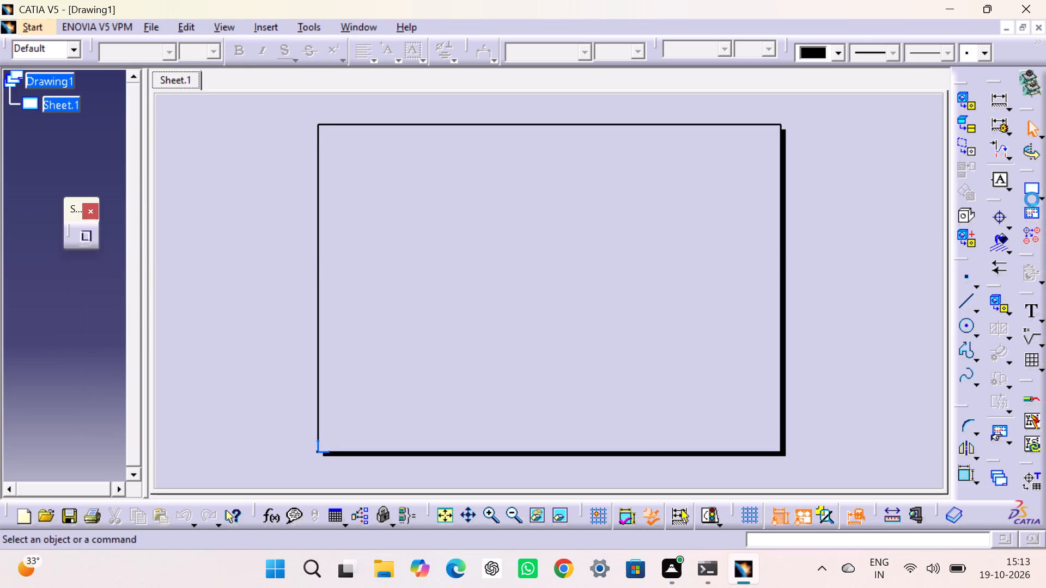
pyautogui.click(1035, 188)
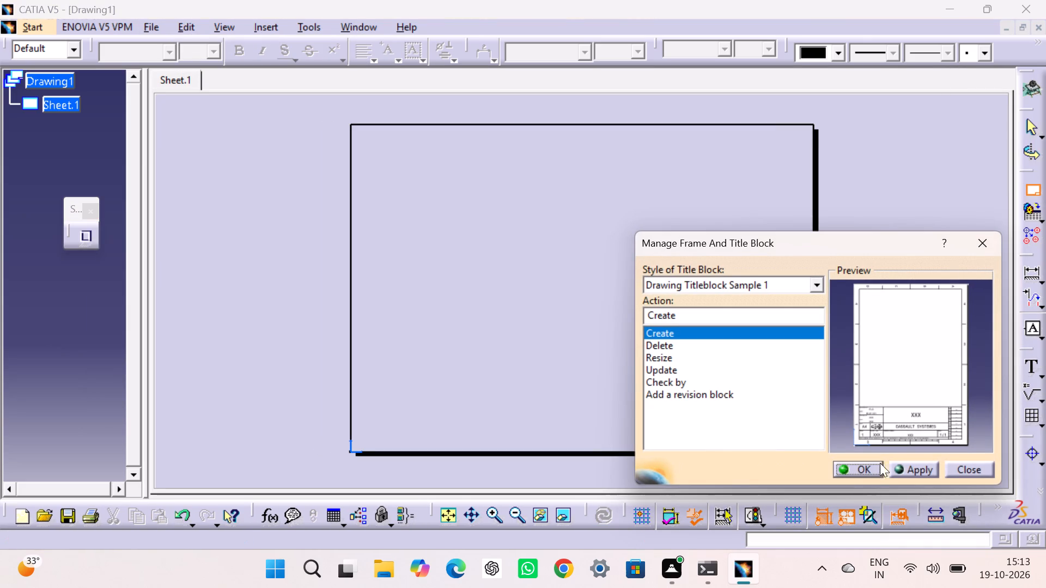
pyautogui.click(869, 467)
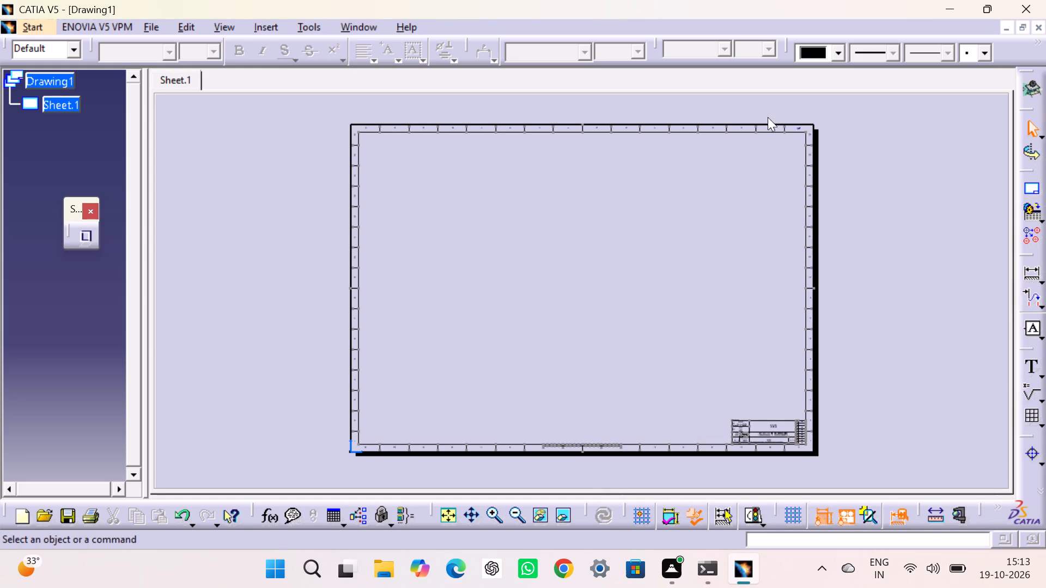
pyautogui.click(184, 25)
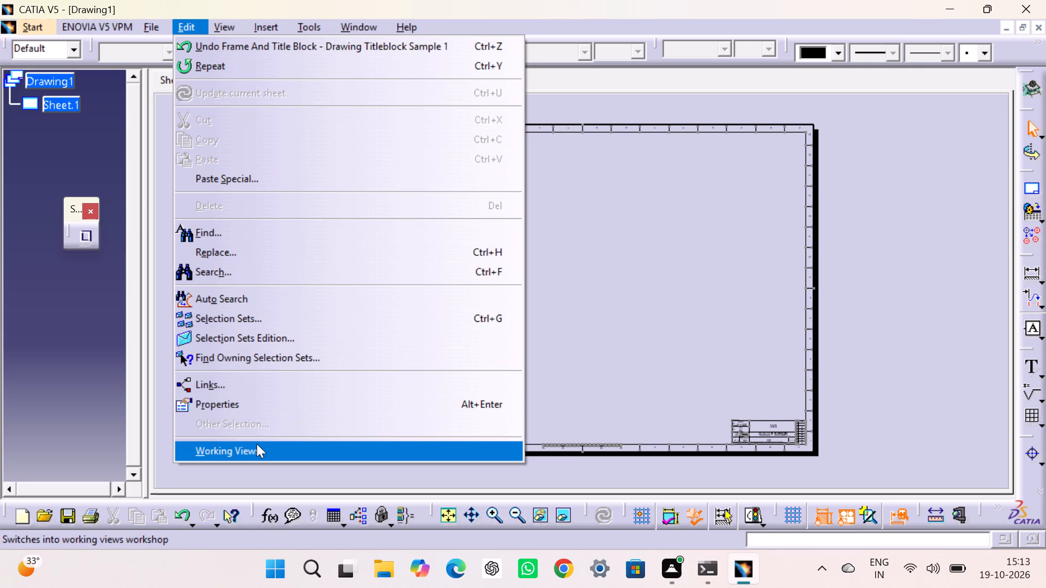
pyautogui.click(257, 444)
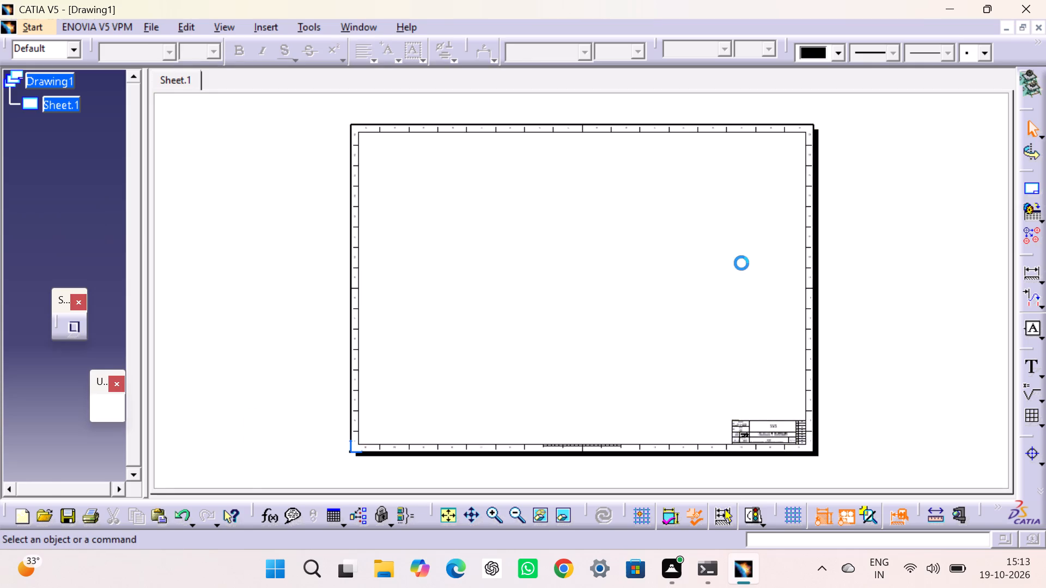
pyautogui.click(869, 292)
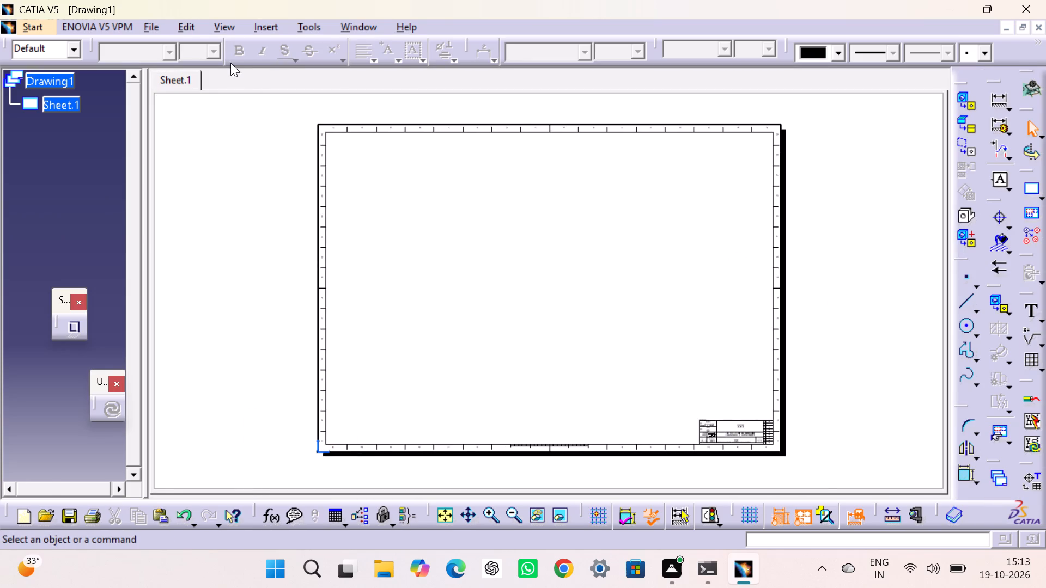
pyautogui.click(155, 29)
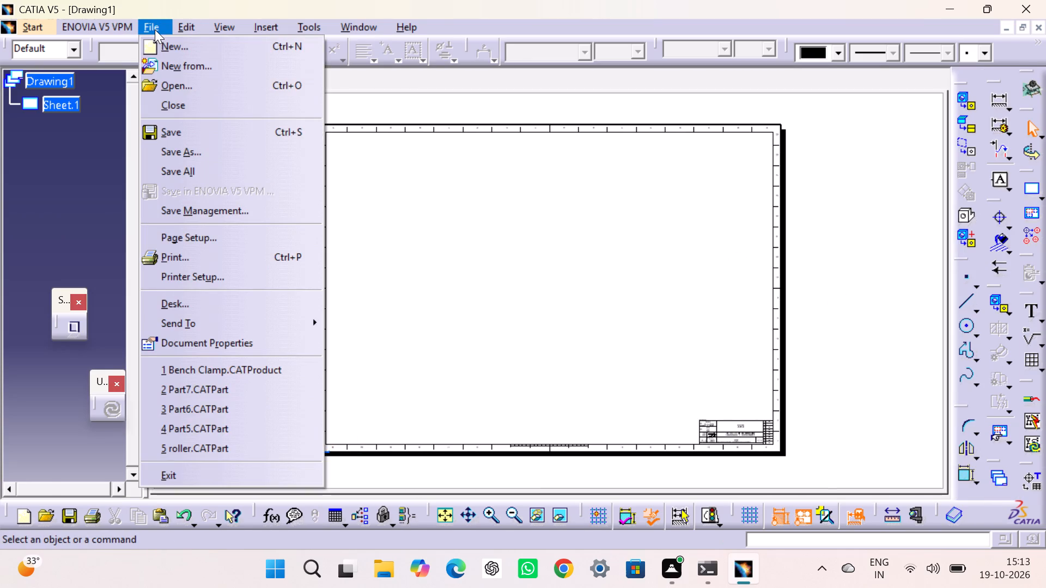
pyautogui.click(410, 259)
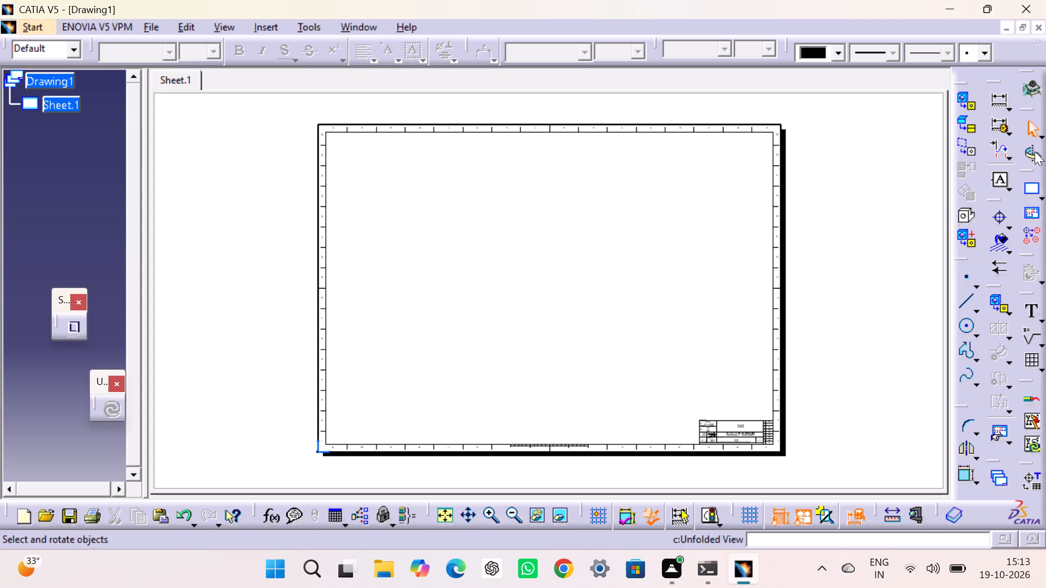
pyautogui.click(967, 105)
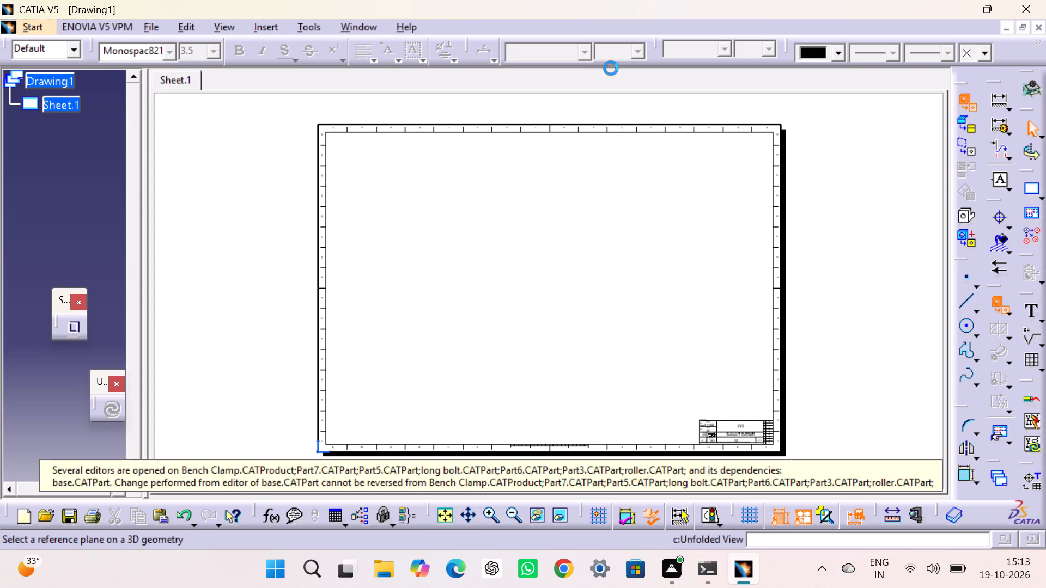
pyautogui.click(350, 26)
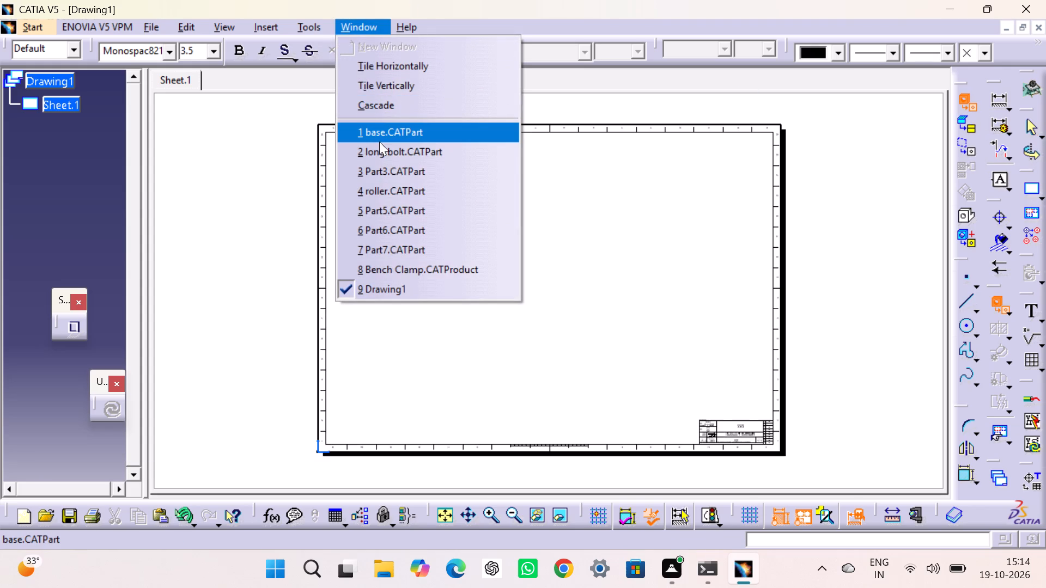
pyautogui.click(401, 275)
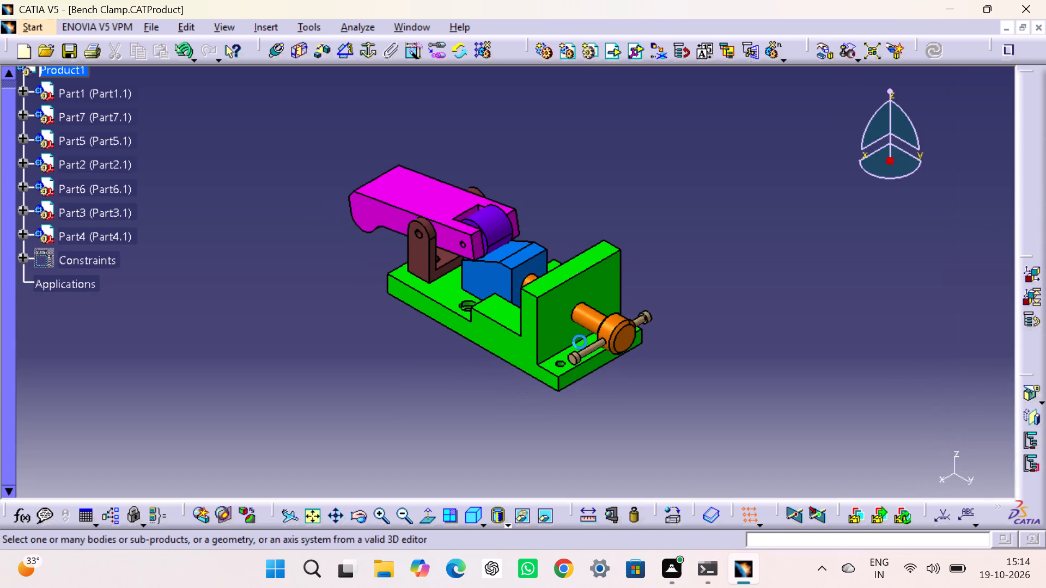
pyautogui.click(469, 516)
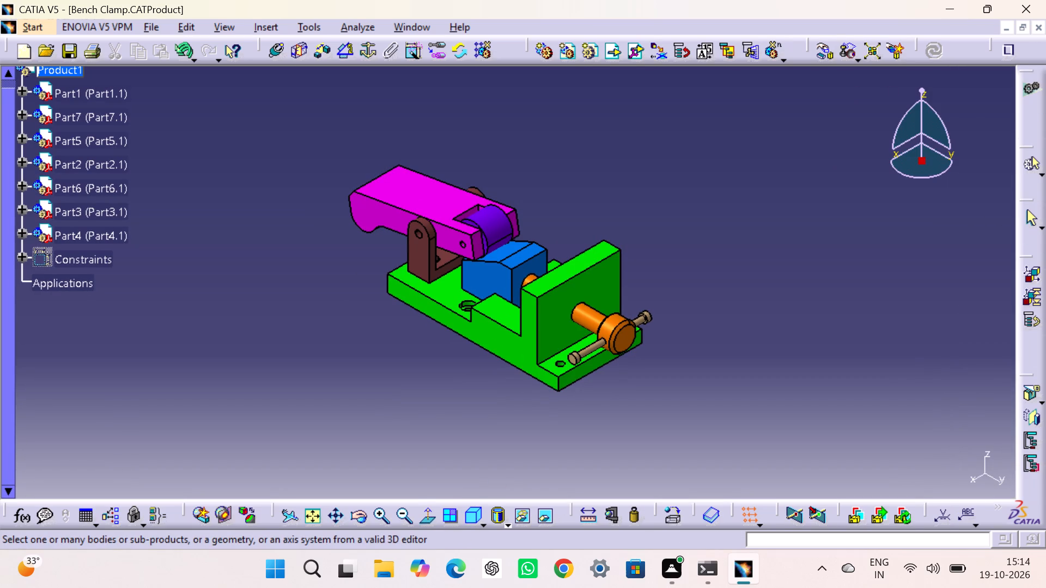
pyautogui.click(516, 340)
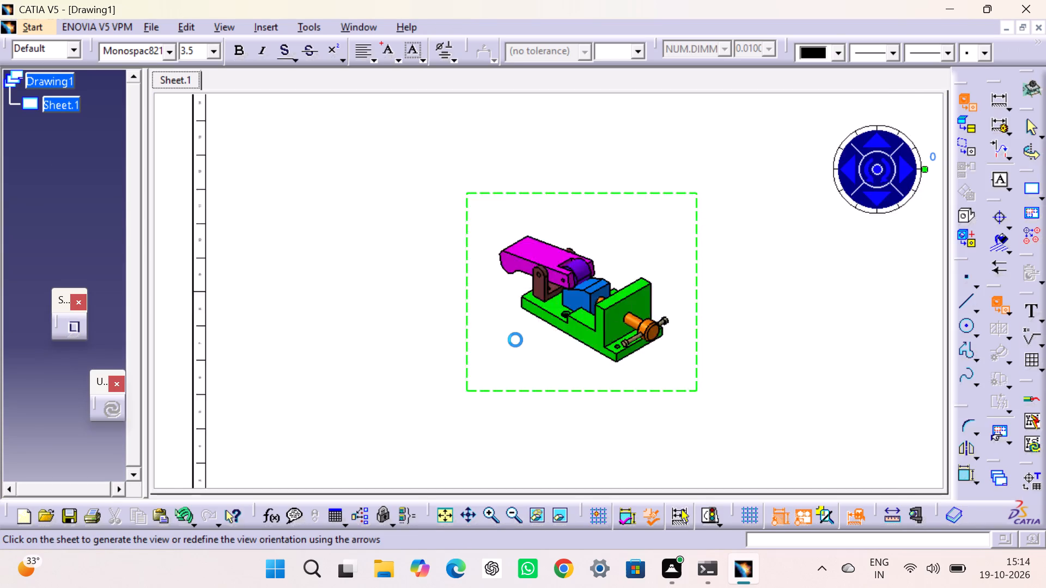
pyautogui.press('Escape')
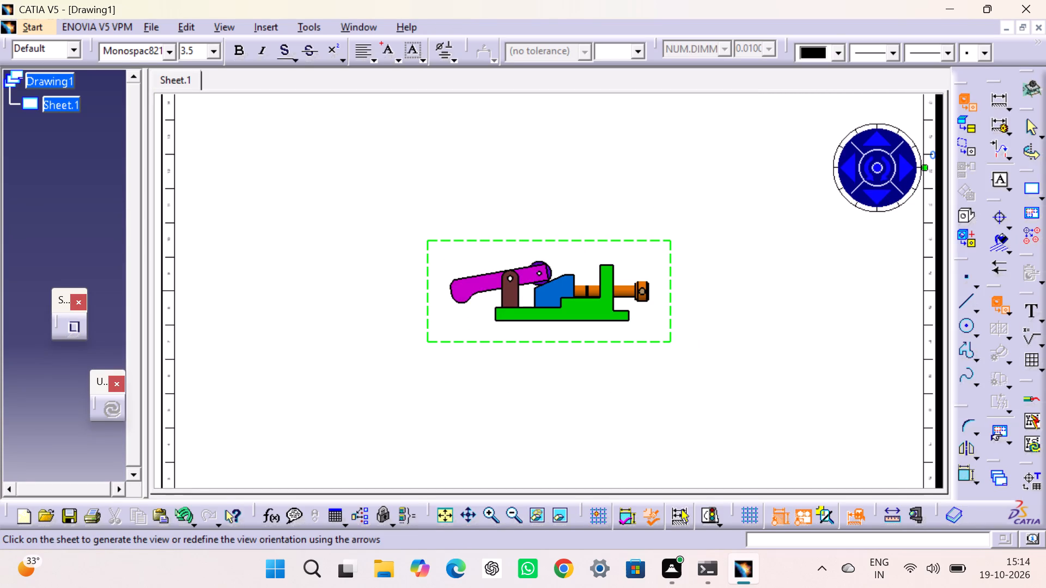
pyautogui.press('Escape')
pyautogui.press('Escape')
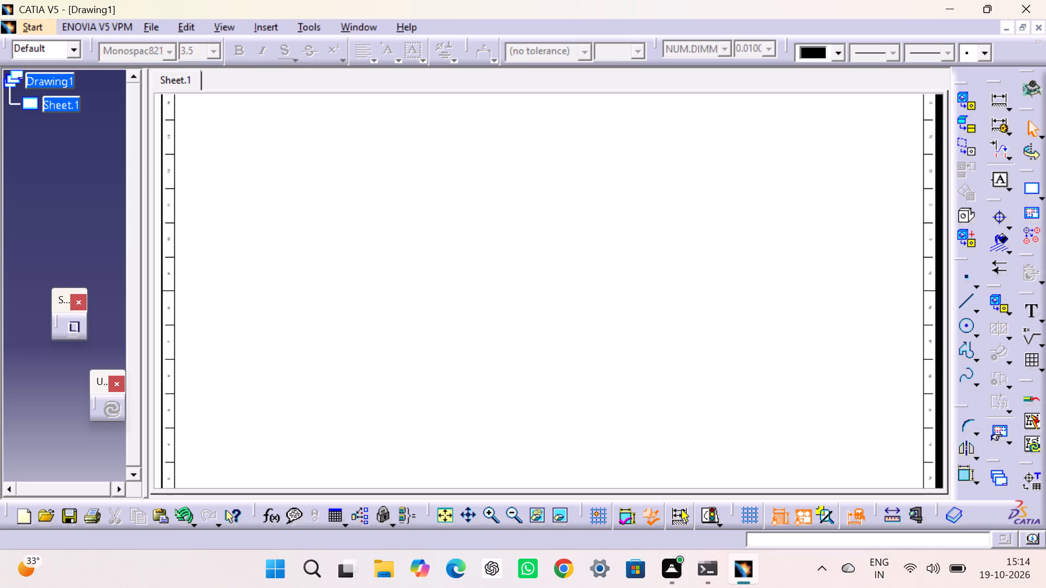
# Create an isometric view of the Bench Clamp assembly and position it just above the title block.
pyautogui.click(963, 213)
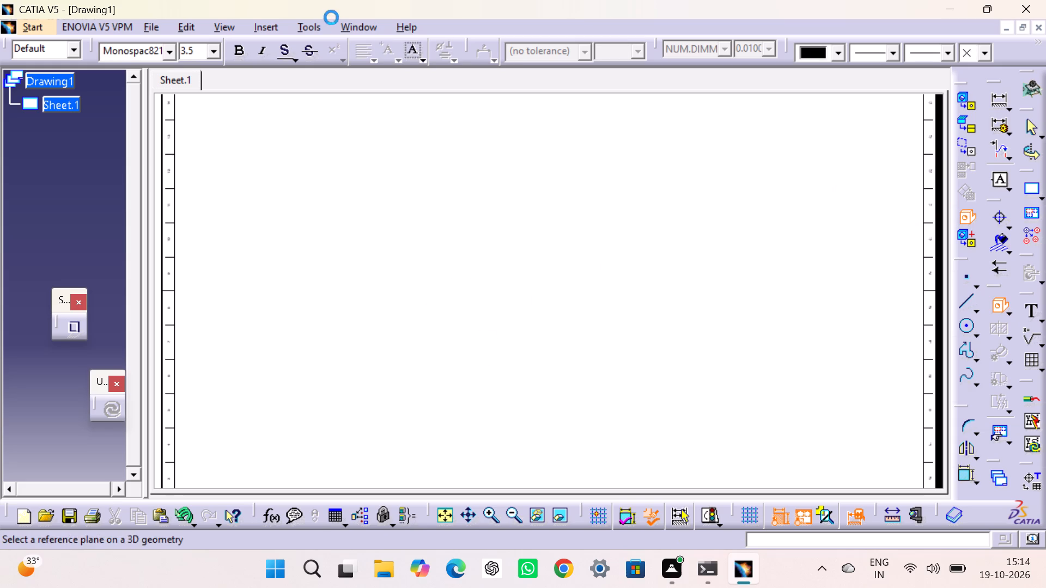
pyautogui.click(346, 29)
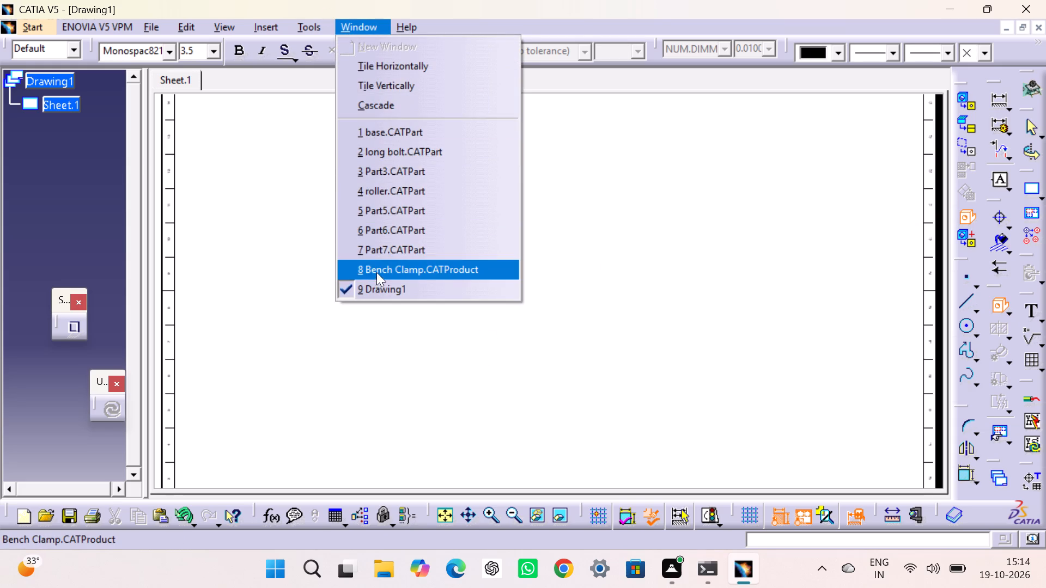
pyautogui.click(376, 271)
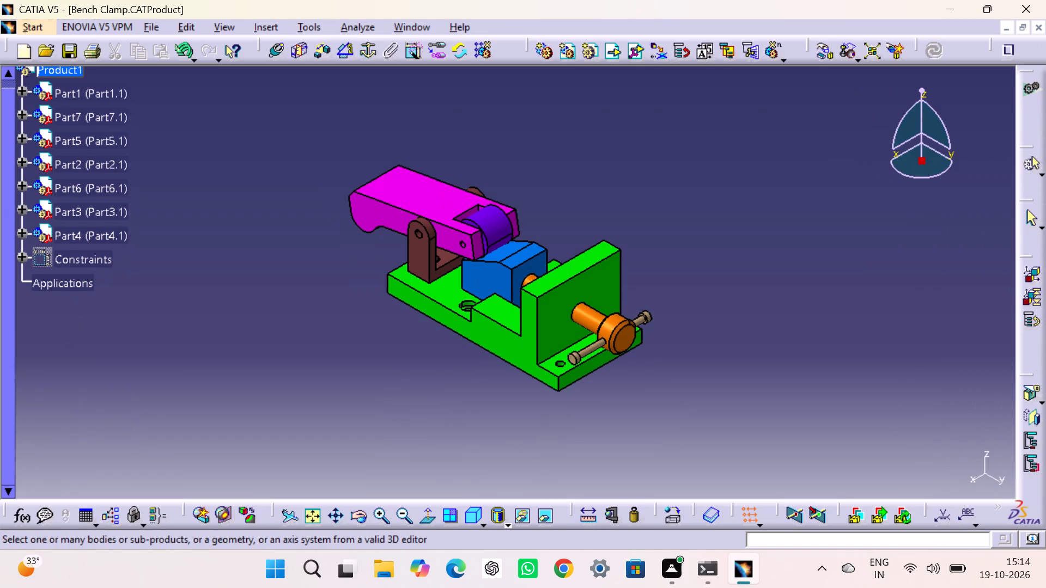
pyautogui.click(500, 339)
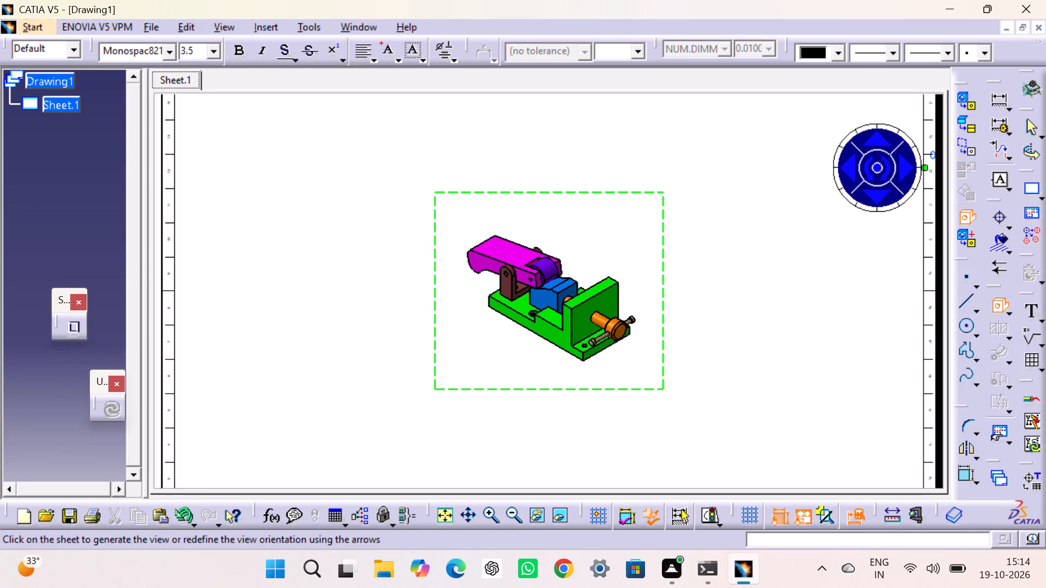
pyautogui.click(465, 399)
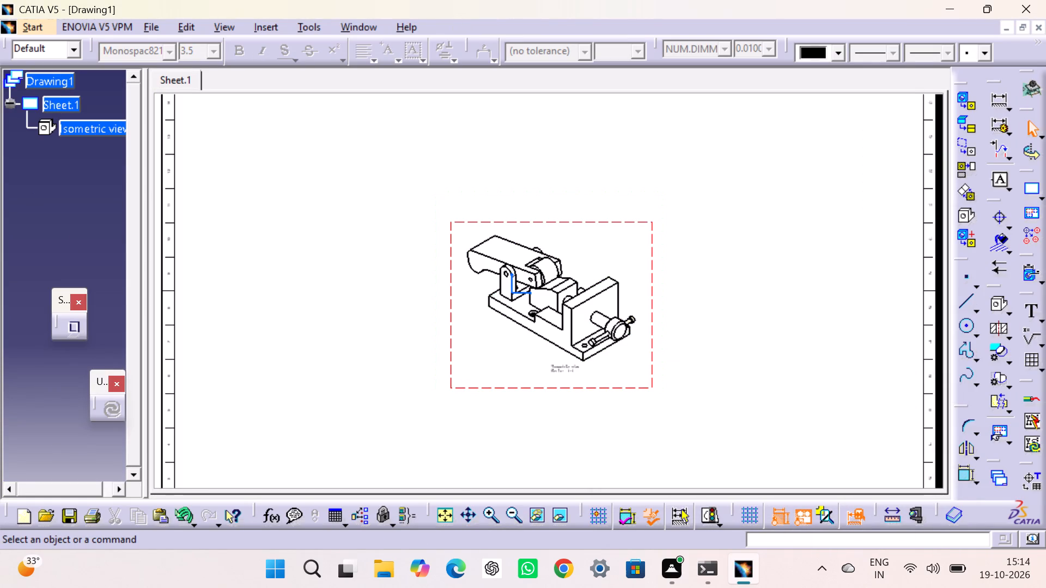
pyautogui.click(442, 520)
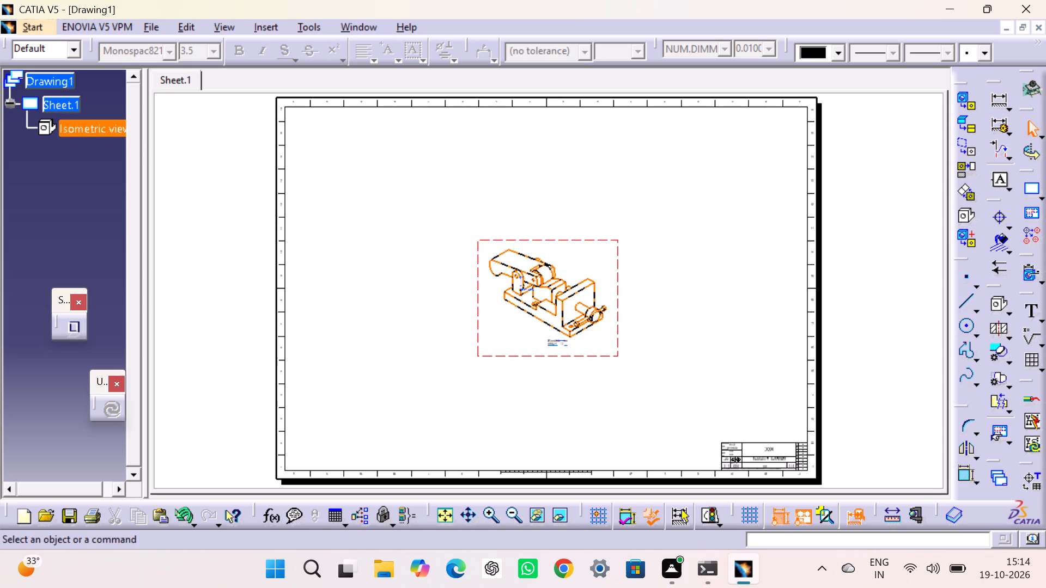
pyautogui.moveTo(617, 267); pyautogui.dragTo(796, 330)
pyautogui.click(694, 266)
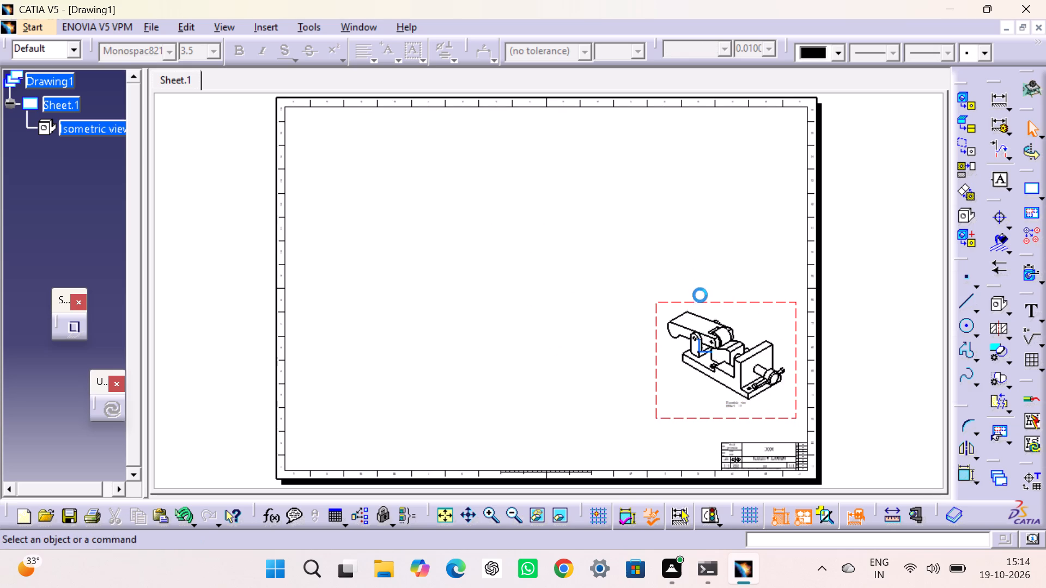
# Set the isometric view to show 3D colors and use the Raster generation mode with Shading.
pyautogui.doubleClick(703, 303)
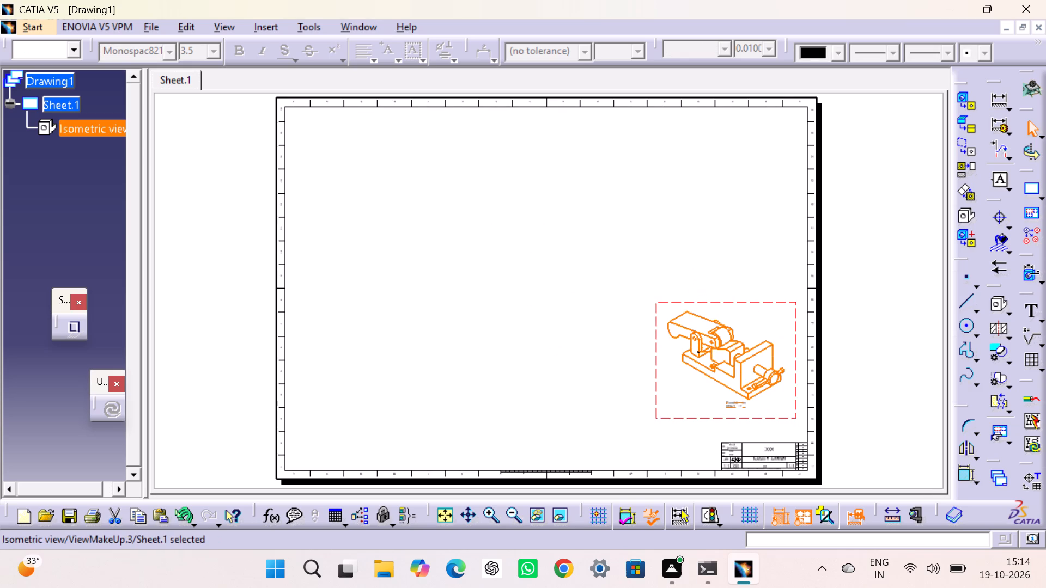
pyautogui.rightClick(702, 303)
pyautogui.rightClick(702, 303)
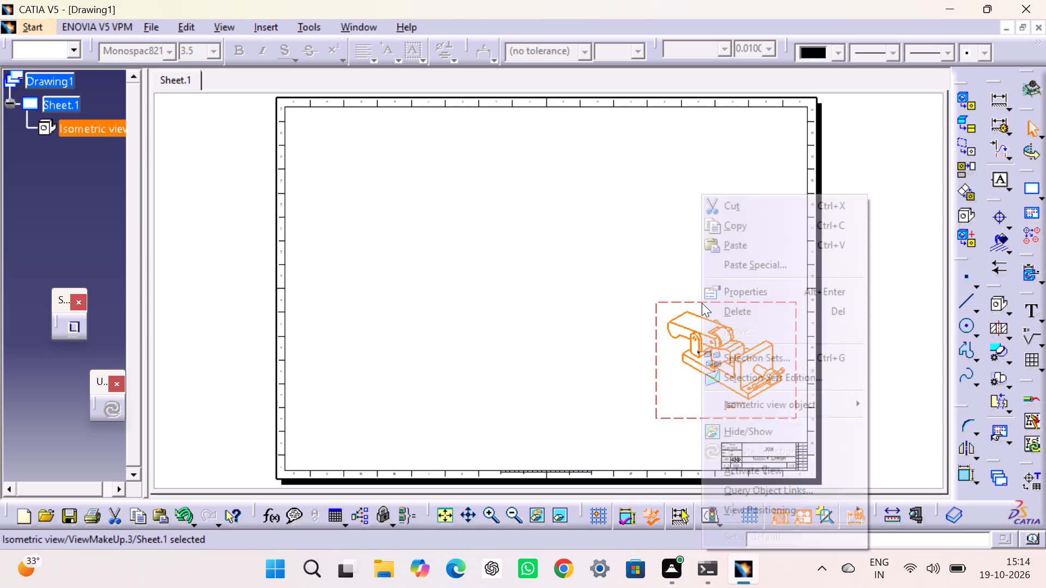
pyautogui.click(768, 296)
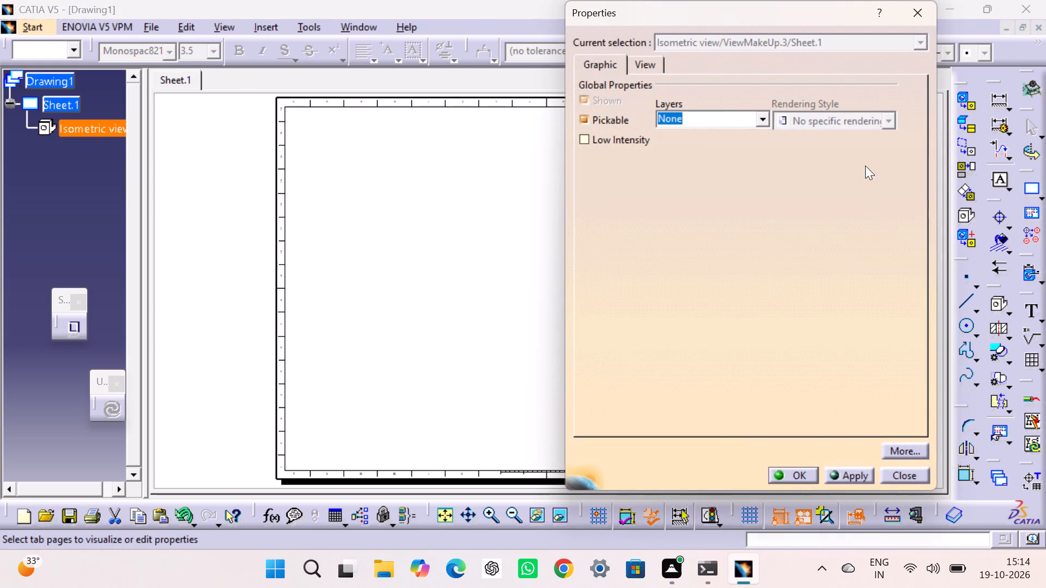
pyautogui.click(635, 58)
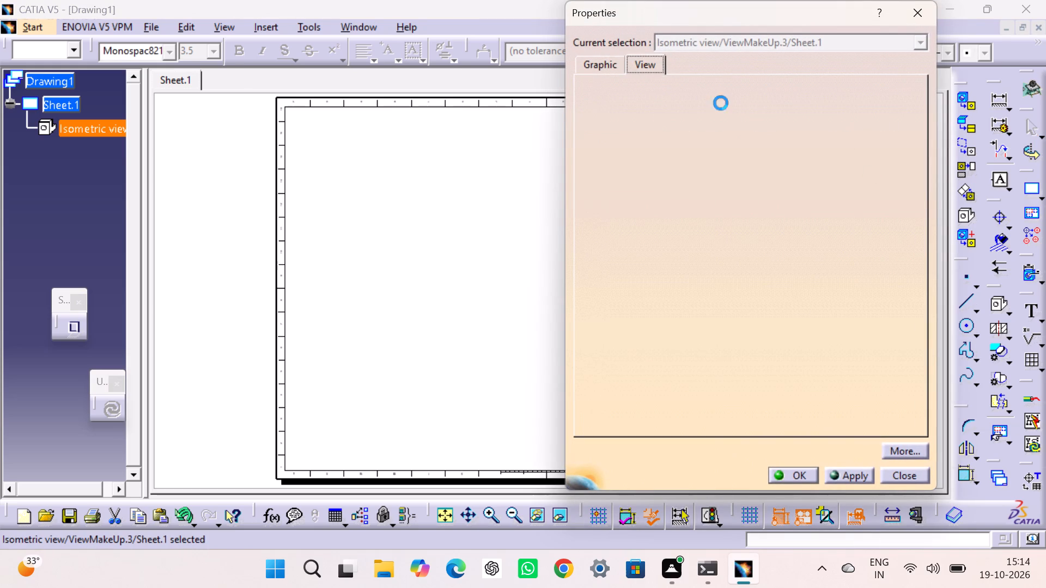
pyautogui.click(820, 215)
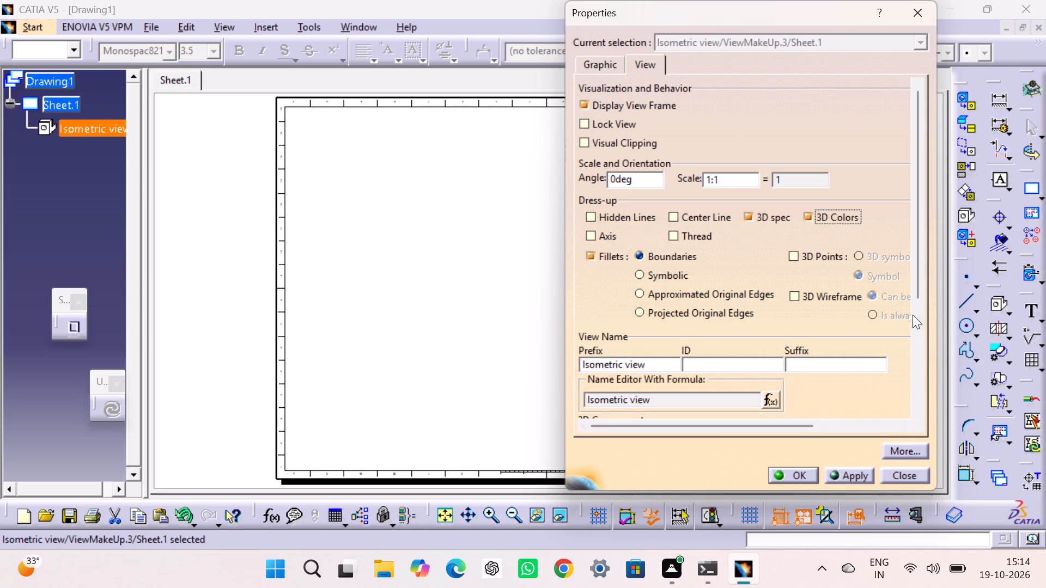
pyautogui.moveTo(915, 271); pyautogui.dragTo(915, 394)
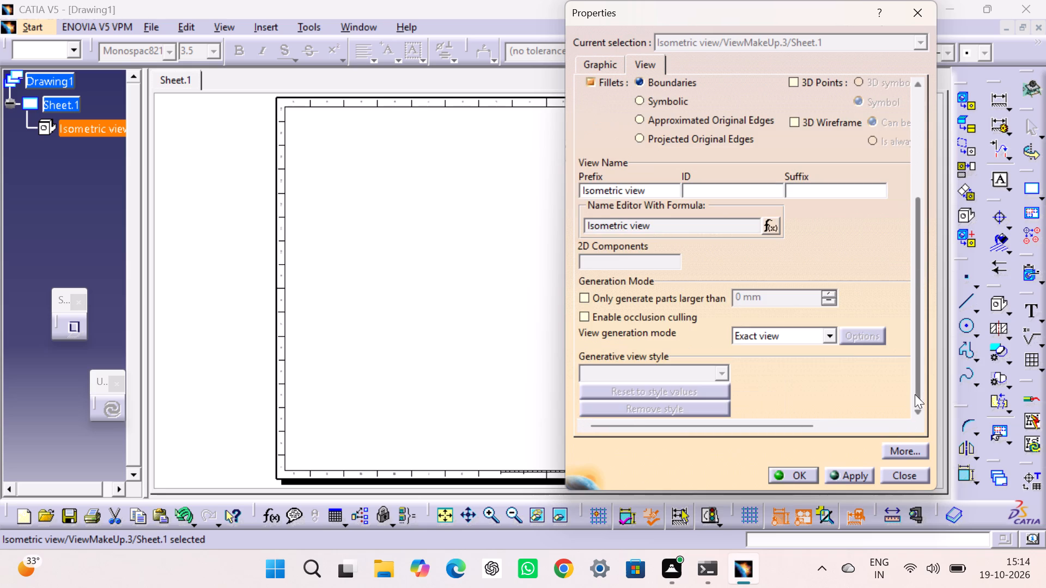
pyautogui.moveTo(915, 394); pyautogui.dragTo(913, 404)
pyautogui.click(827, 336)
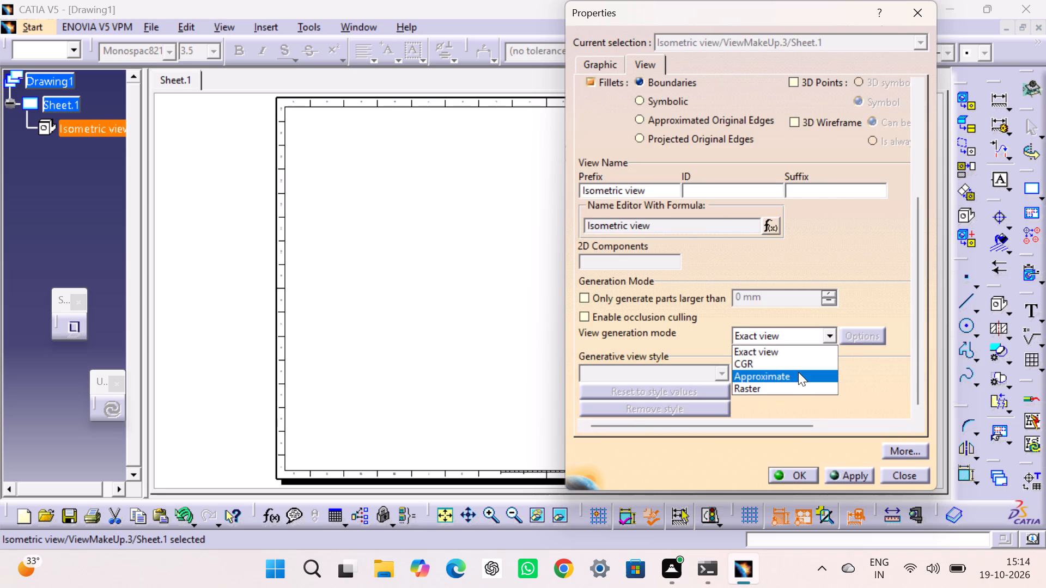
pyautogui.click(789, 388)
pyautogui.click(861, 337)
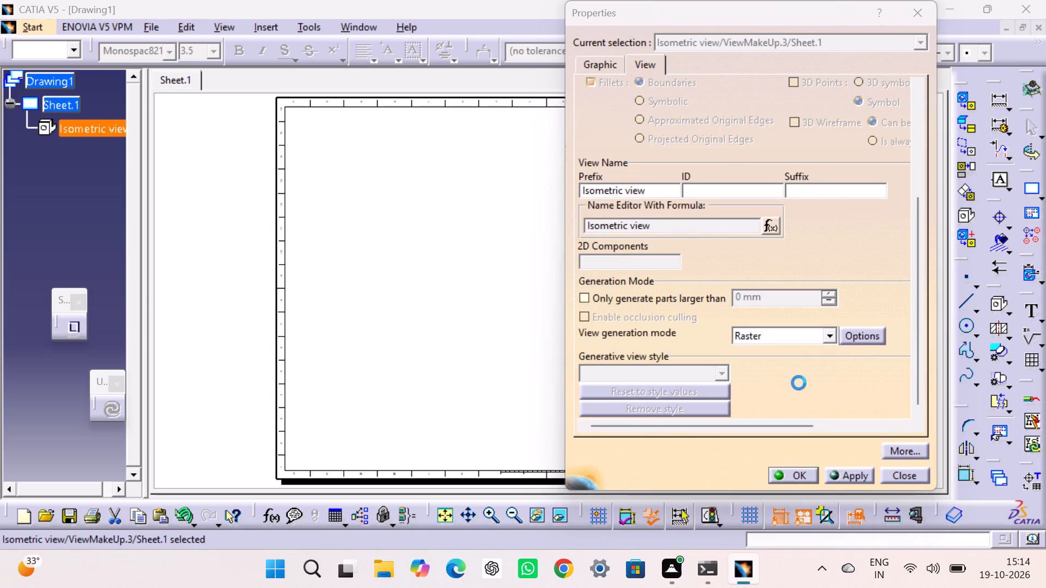
pyautogui.click(867, 374)
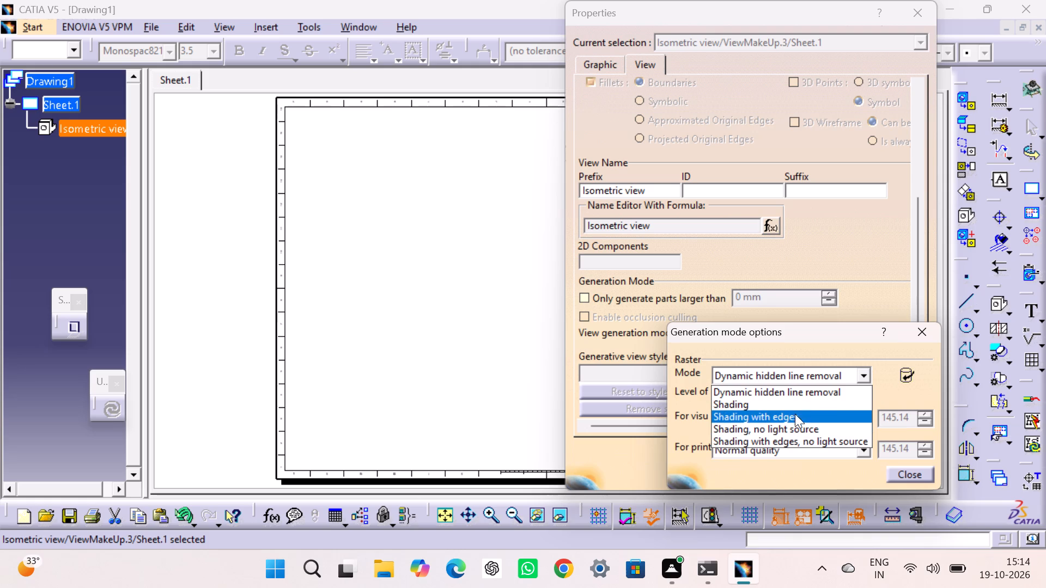
pyautogui.click(794, 406)
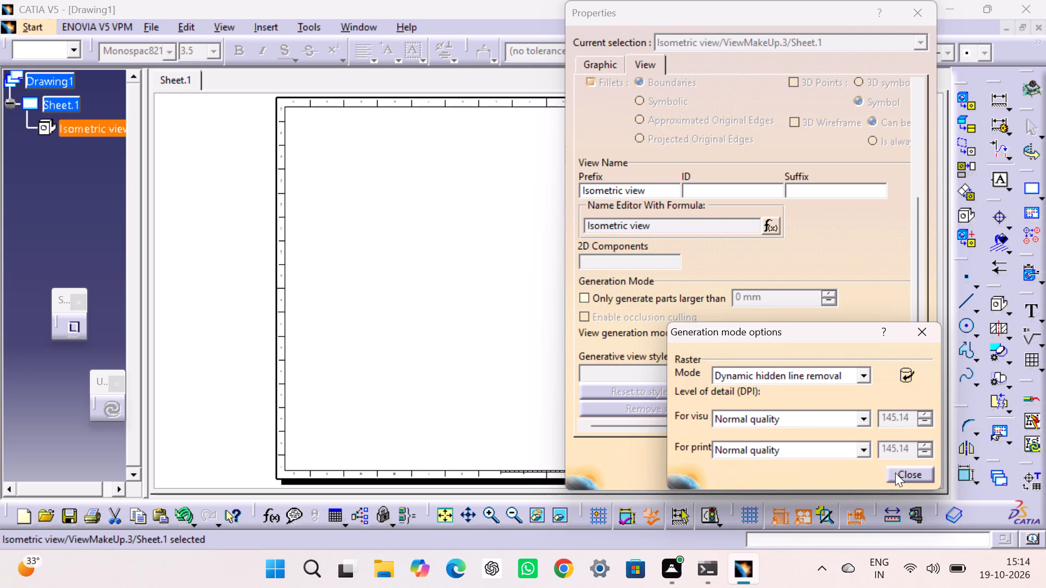
pyautogui.click(895, 473)
pyautogui.click(800, 473)
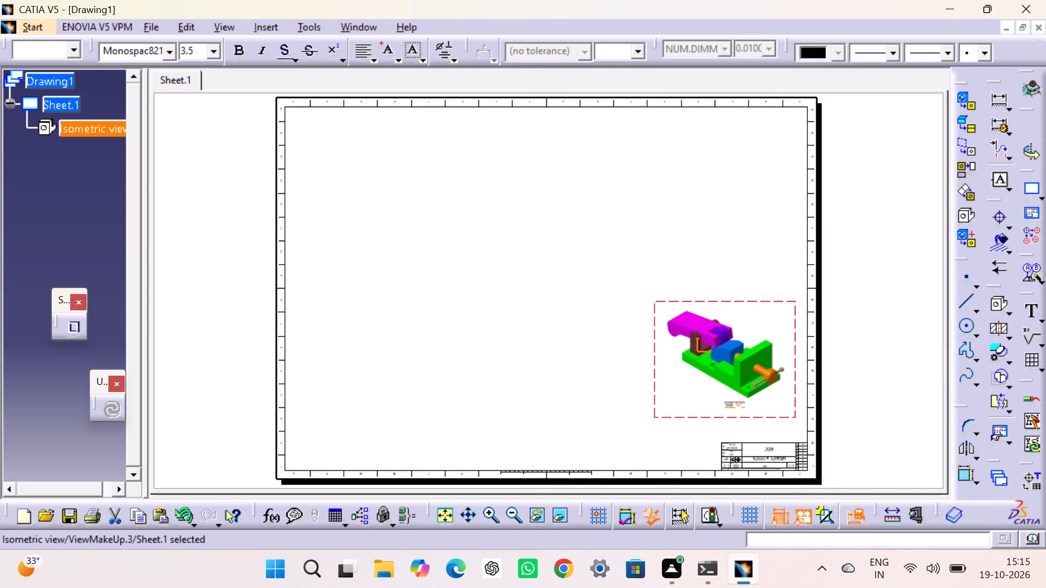
pyautogui.click(854, 279)
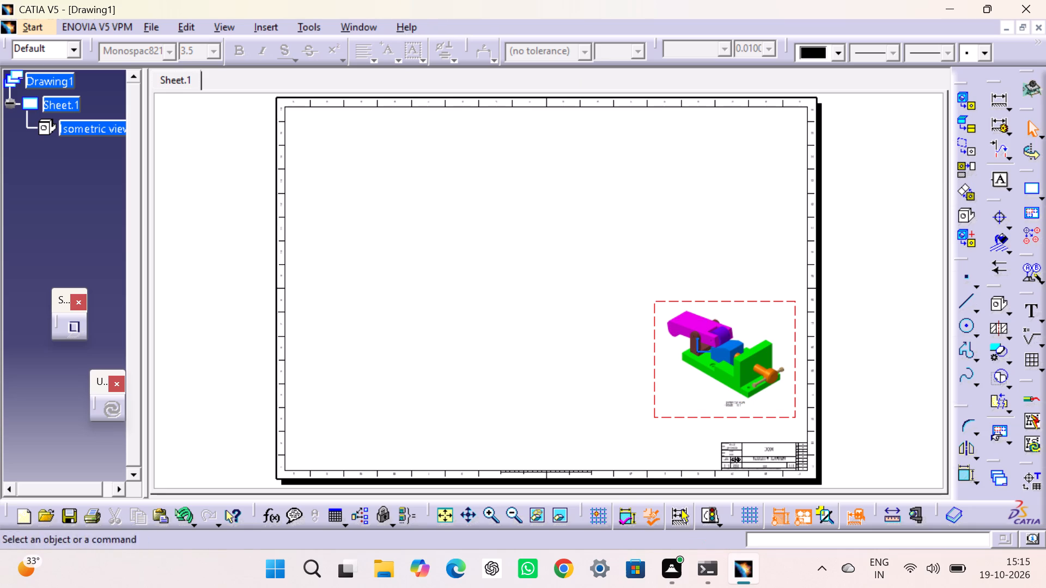
# Create a front view of the base part from its long stepped side face, placed in the sheet's upper-left area.
pyautogui.click(970, 103)
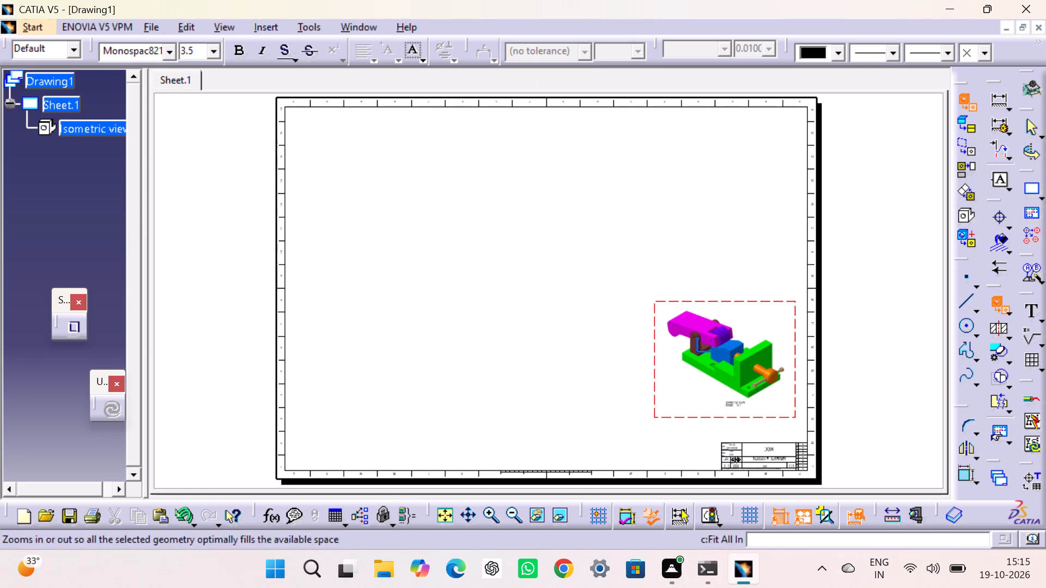
pyautogui.click(345, 27)
pyautogui.click(370, 131)
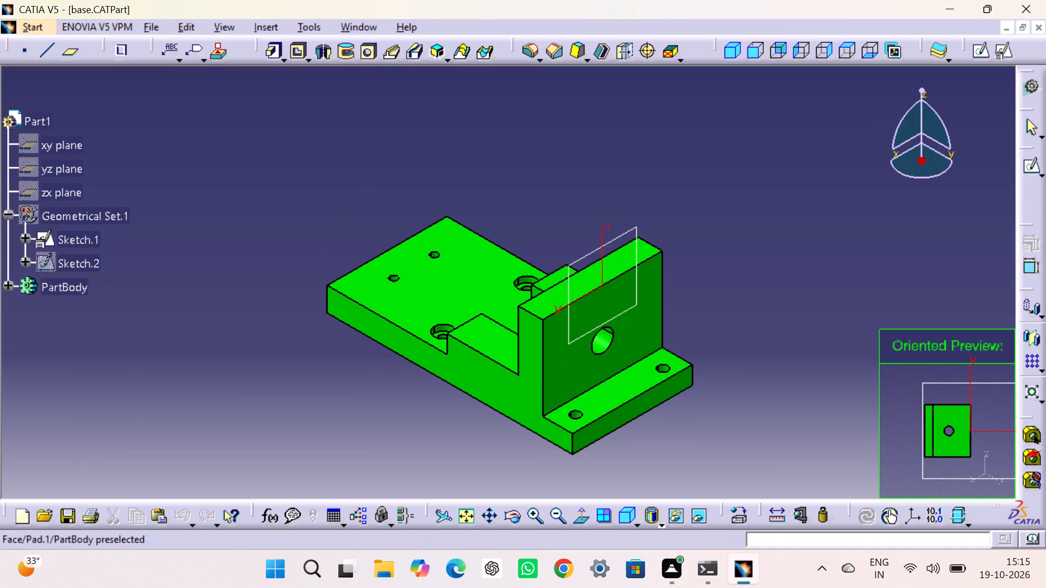
pyautogui.click(625, 520)
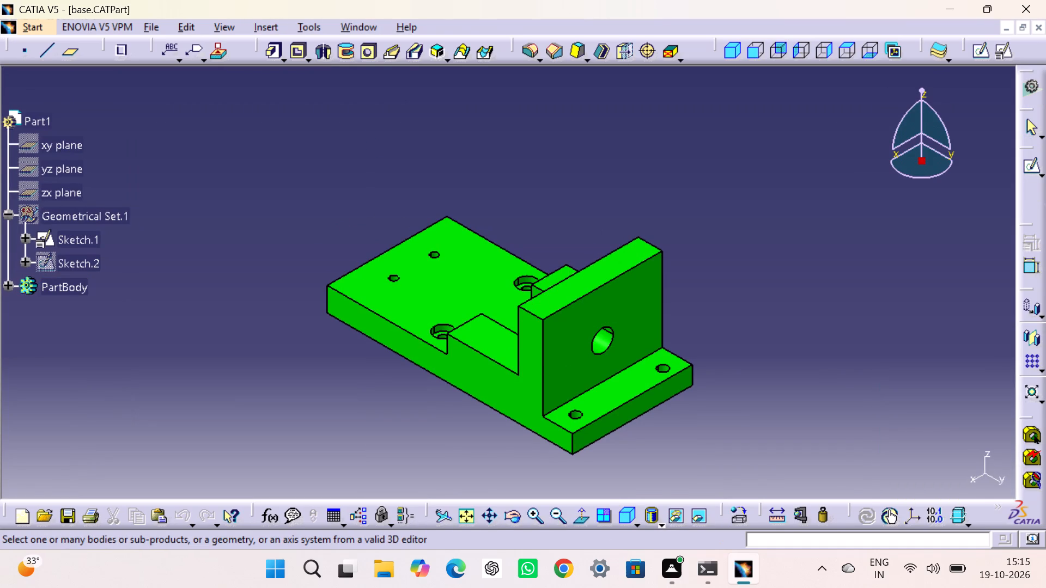
pyautogui.click(464, 359)
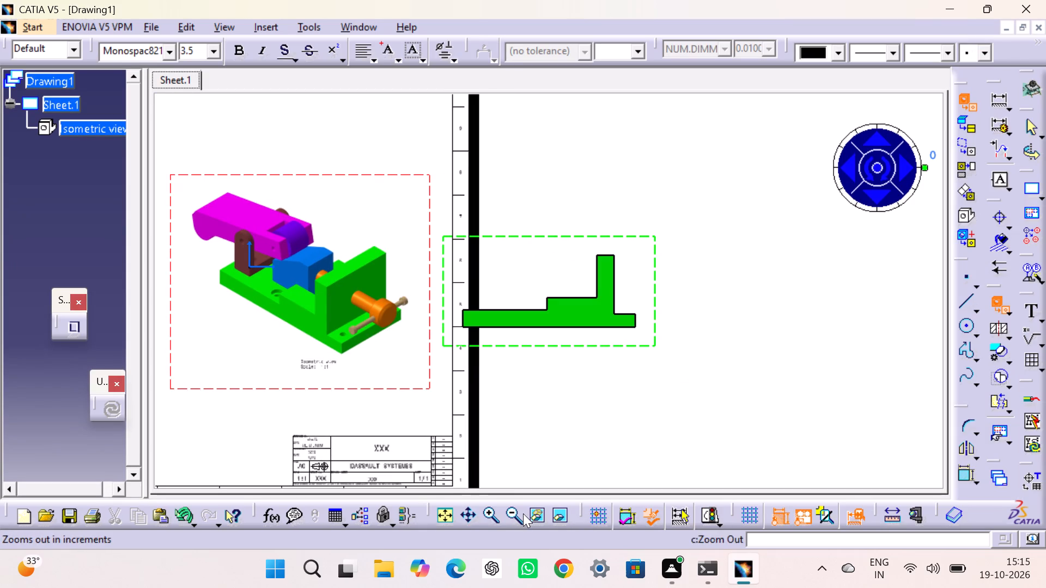
pyautogui.click(438, 513)
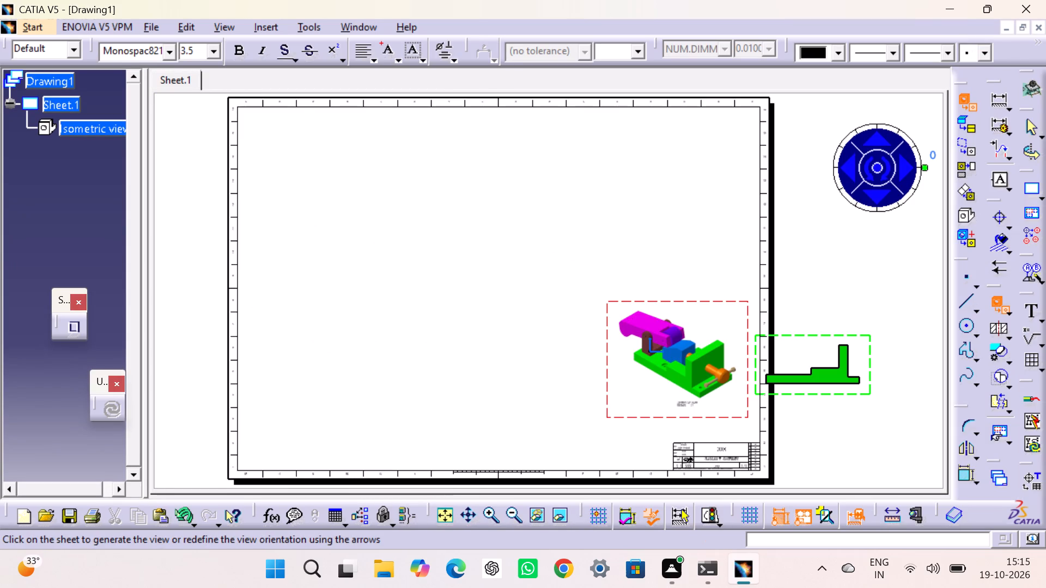
pyautogui.moveTo(781, 333); pyautogui.dragTo(535, 283)
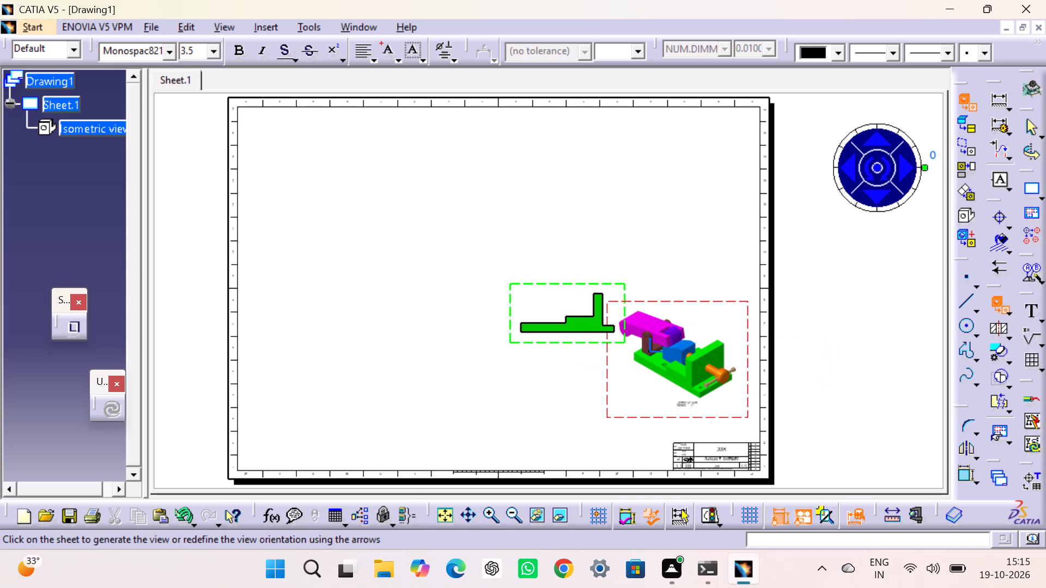
pyautogui.moveTo(535, 283); pyautogui.dragTo(544, 283)
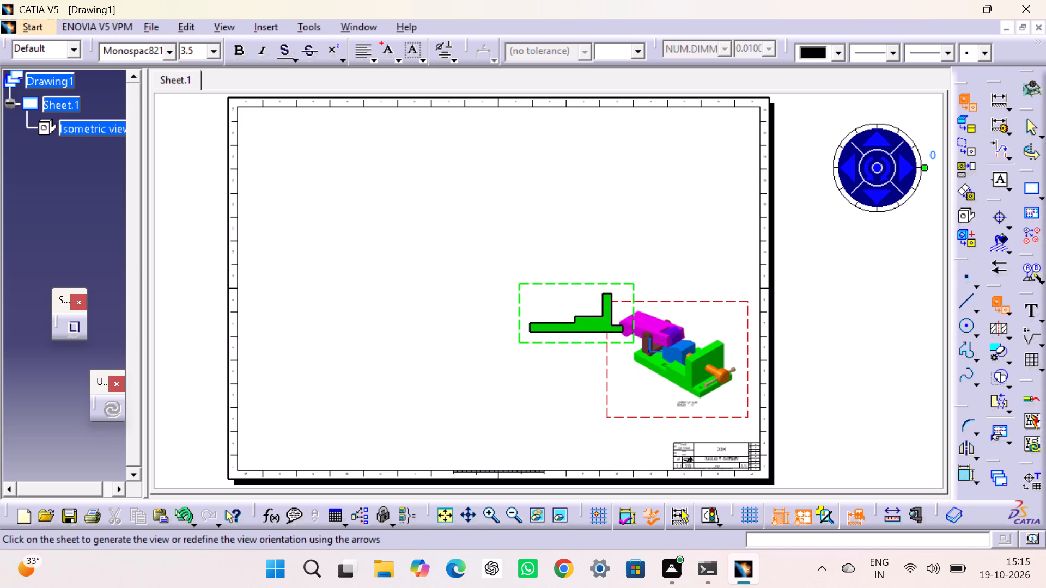
pyautogui.moveTo(527, 284); pyautogui.dragTo(292, 192)
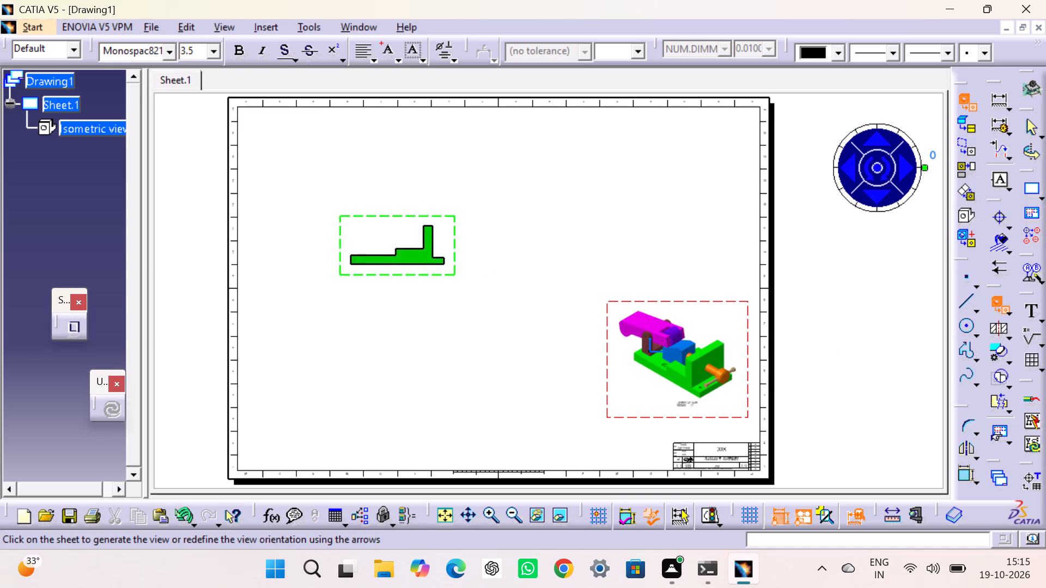
pyautogui.moveTo(292, 192); pyautogui.dragTo(258, 167)
pyautogui.click(258, 167)
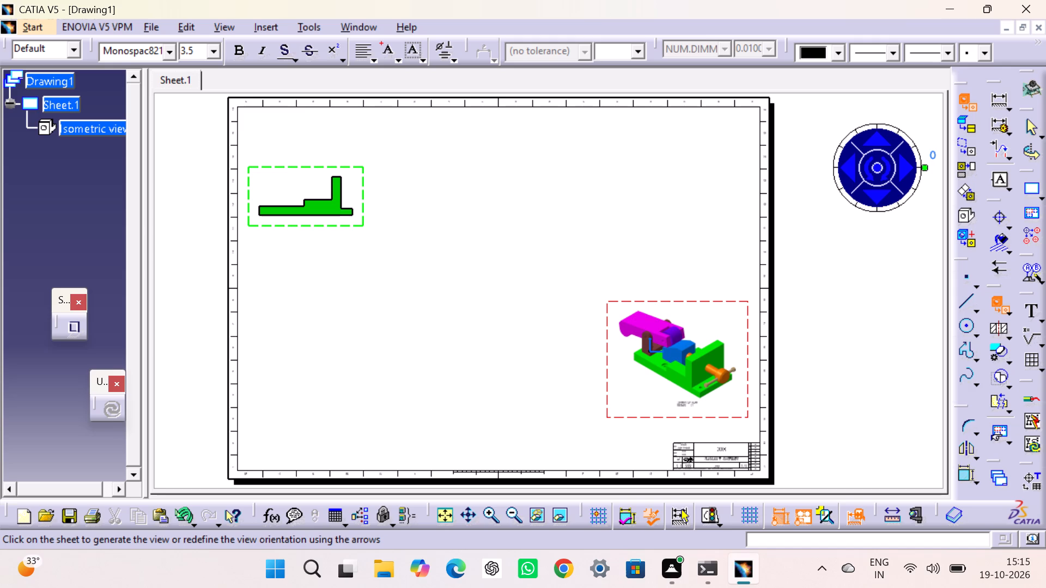
pyautogui.click(478, 248)
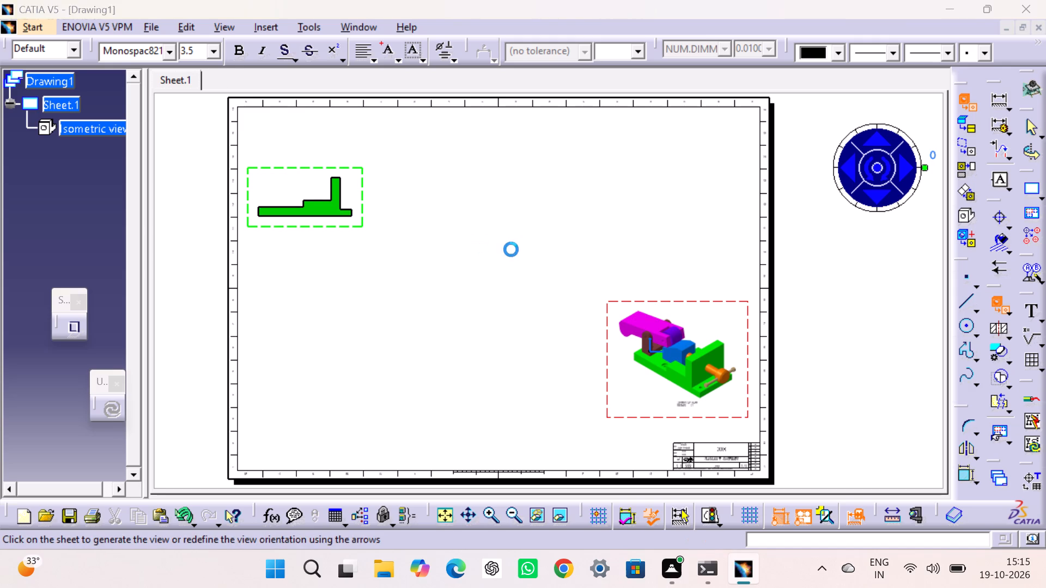
pyautogui.click(602, 212)
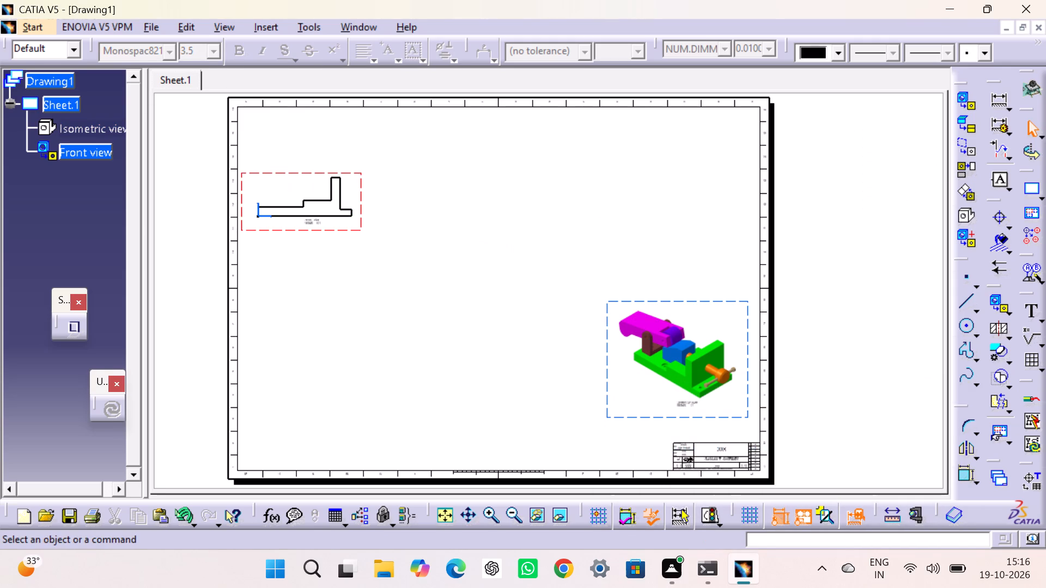
# Project a bottom view of the base from its front view and position it below the front view.
pyautogui.click(965, 163)
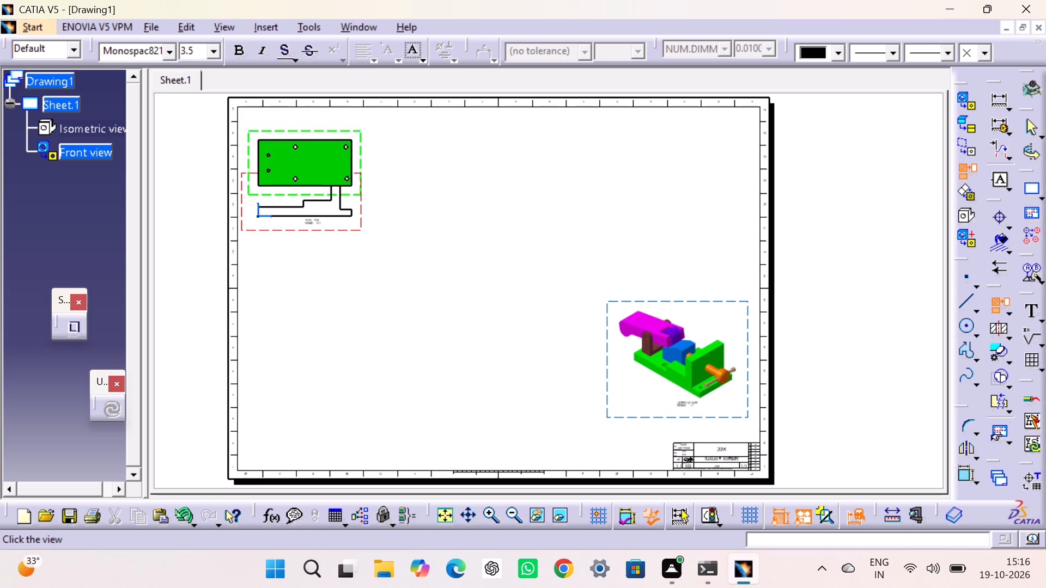
pyautogui.click(312, 140)
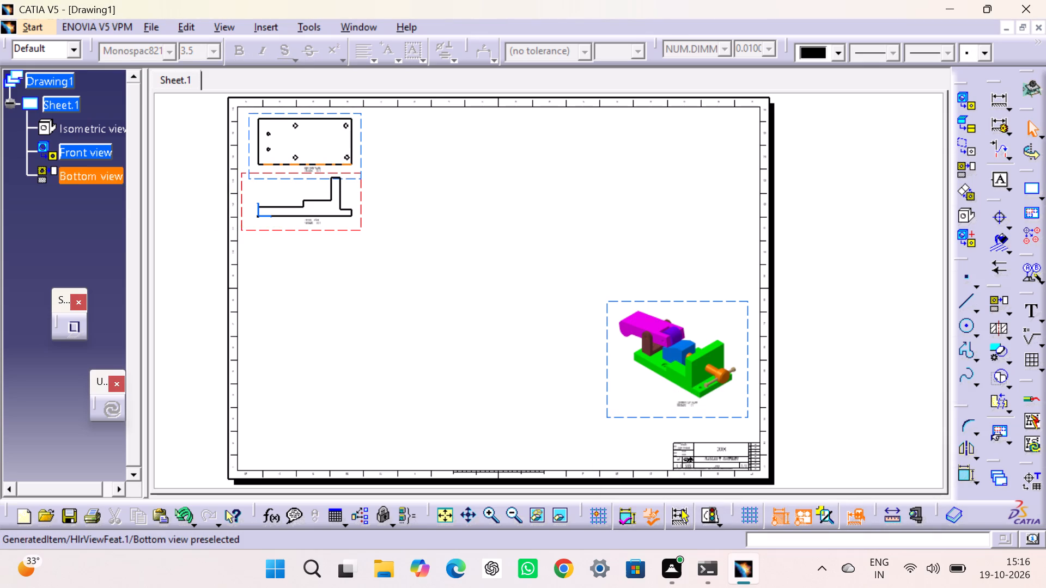
pyautogui.moveTo(361, 157); pyautogui.dragTo(349, 339)
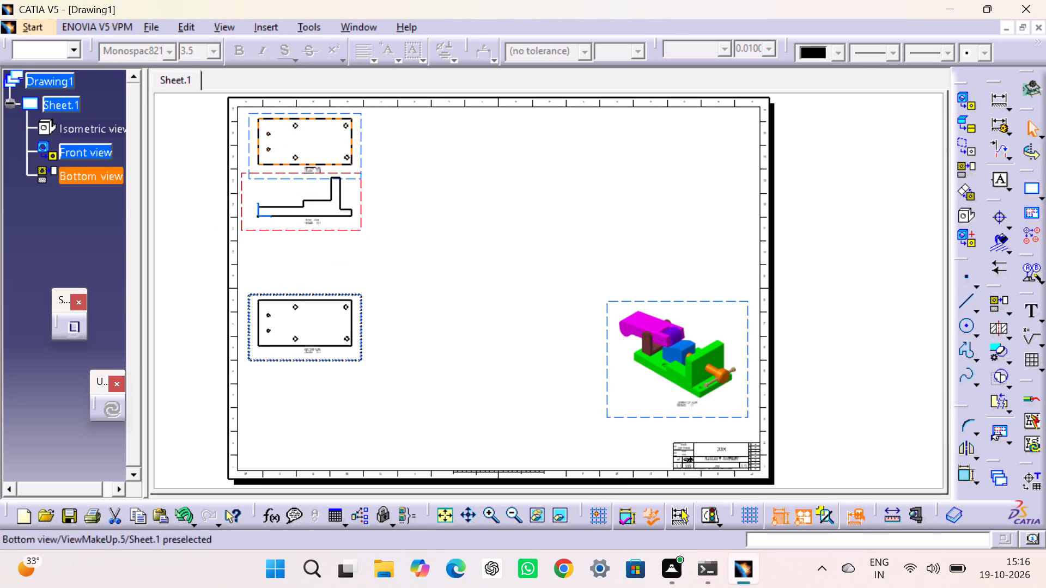
pyautogui.moveTo(349, 339); pyautogui.dragTo(349, 356)
pyautogui.click(458, 249)
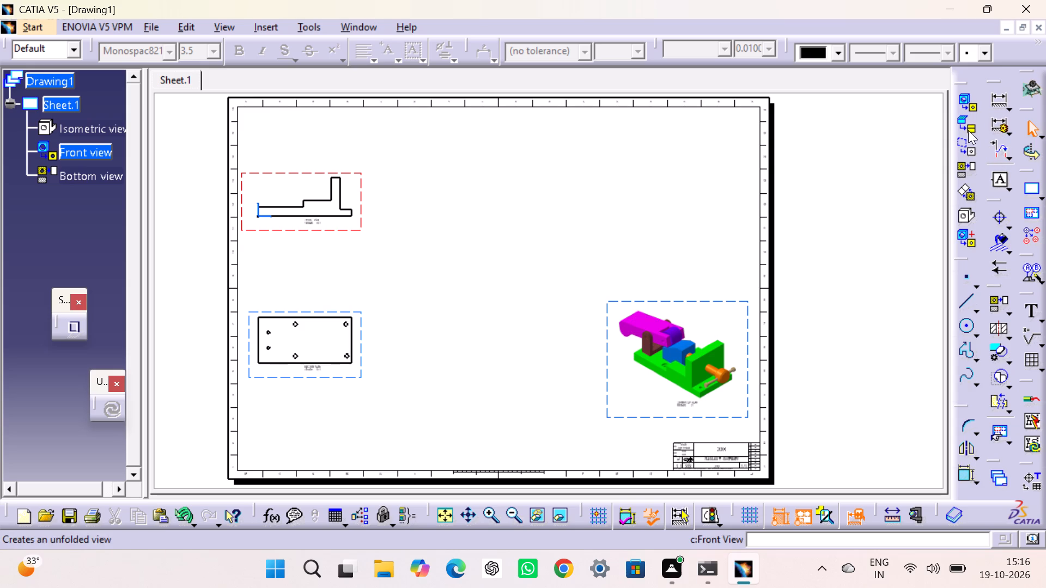
# Project a left view of the base beside its front view and a top view directly below the front view.
pyautogui.click(963, 163)
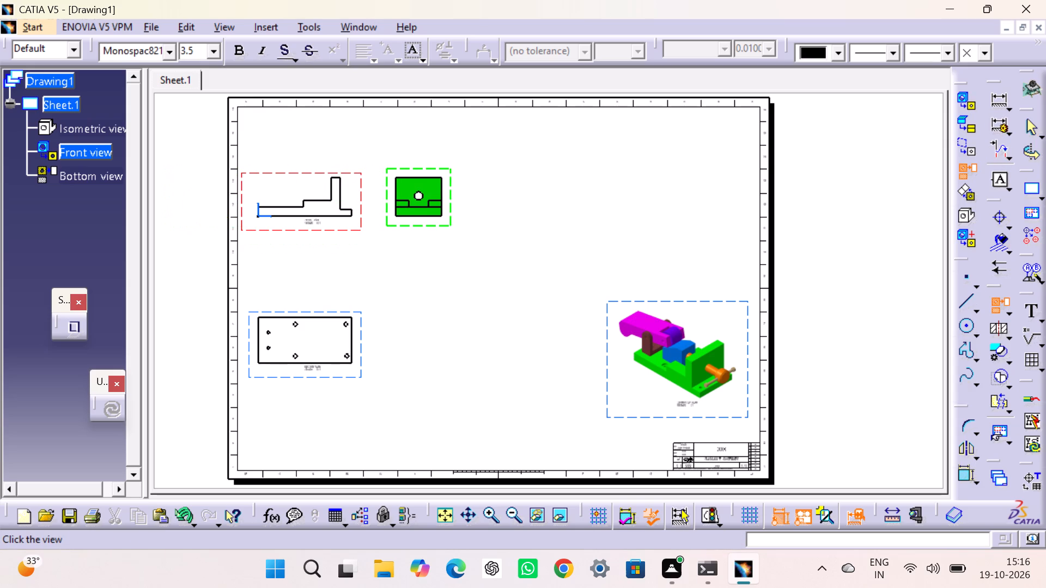
pyautogui.click(406, 210)
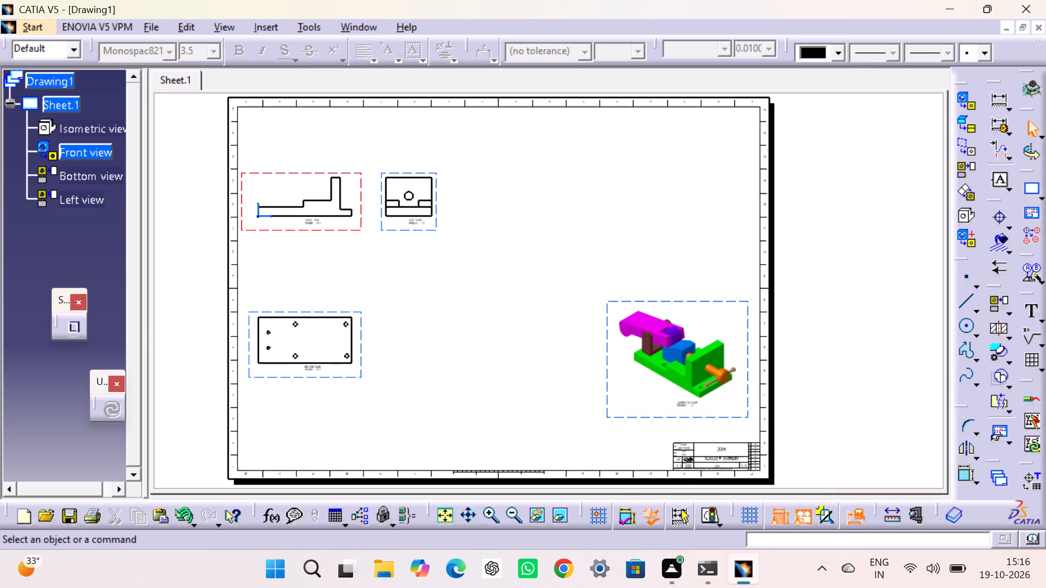
pyautogui.click(961, 172)
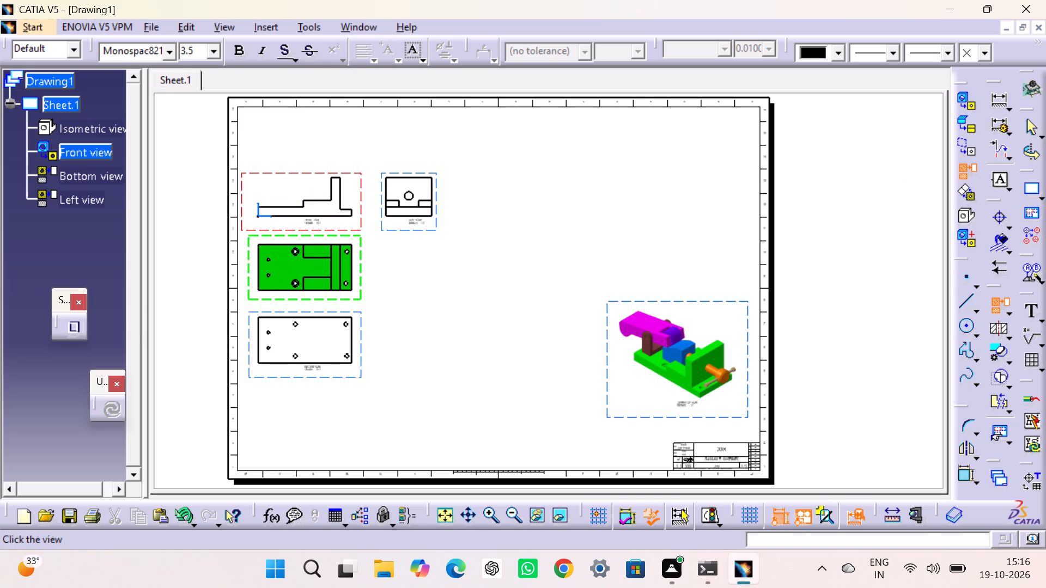
pyautogui.click(293, 273)
pyautogui.press('Escape')
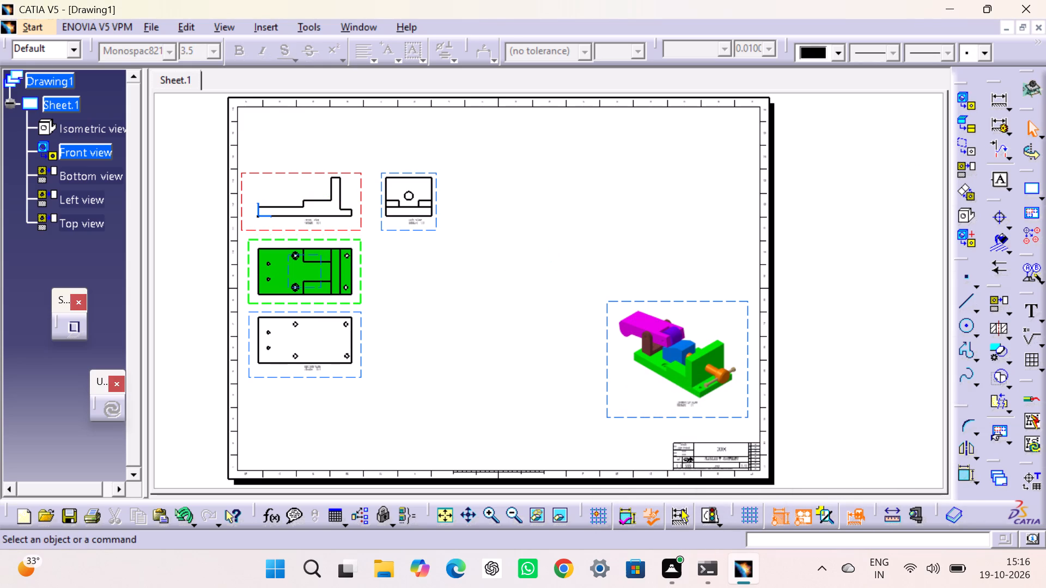
# Delete the base's bottom view and move its top view above the front view.
pyautogui.click(360, 332)
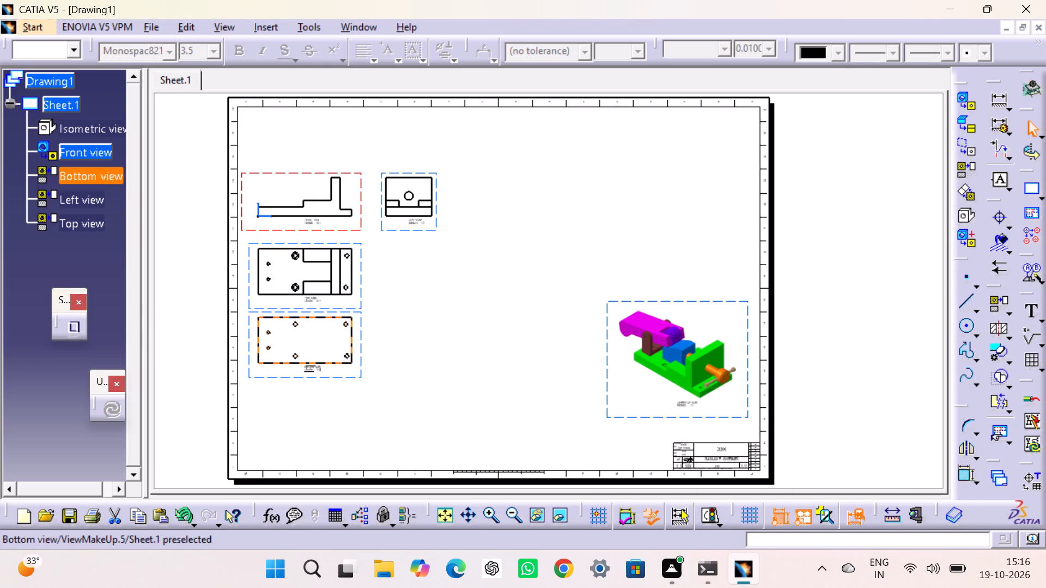
pyautogui.press('Delete')
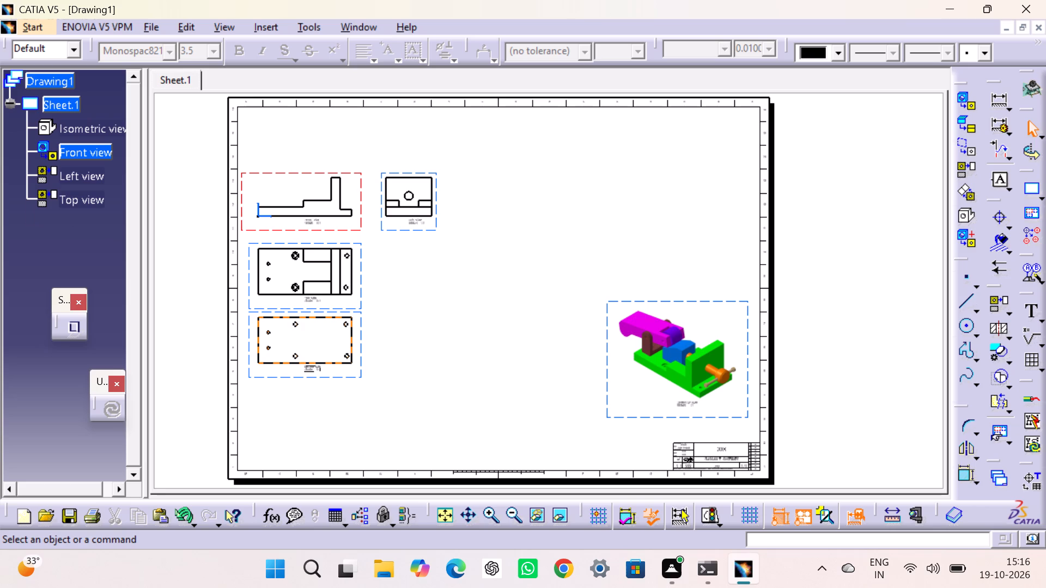
pyautogui.moveTo(362, 272); pyautogui.dragTo(376, 136)
pyautogui.click(497, 138)
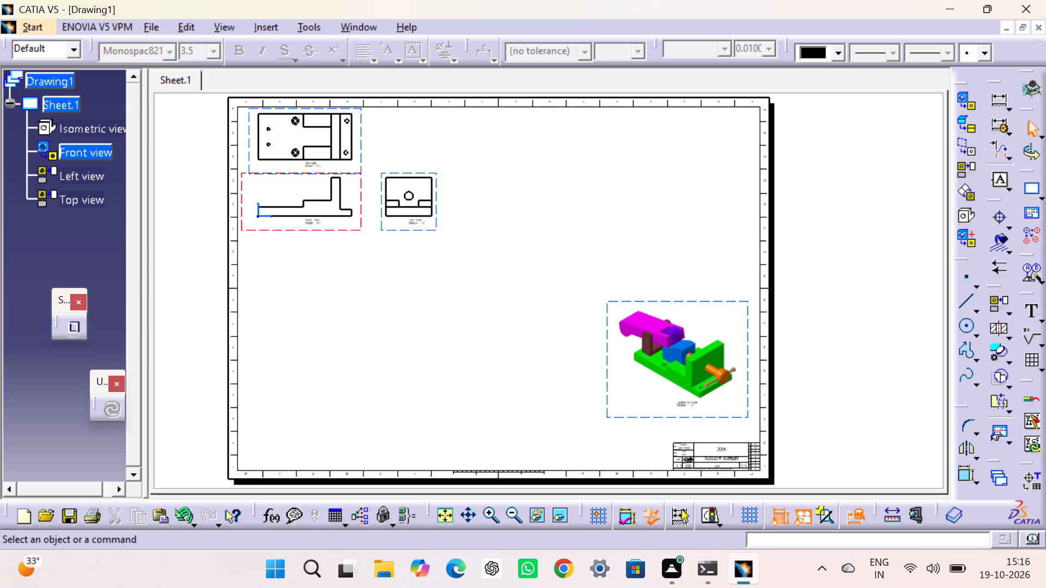
# Move the base's linked views into the sheet's upper-left corner and bring the left view up against the front view.
pyautogui.doubleClick(491, 510)
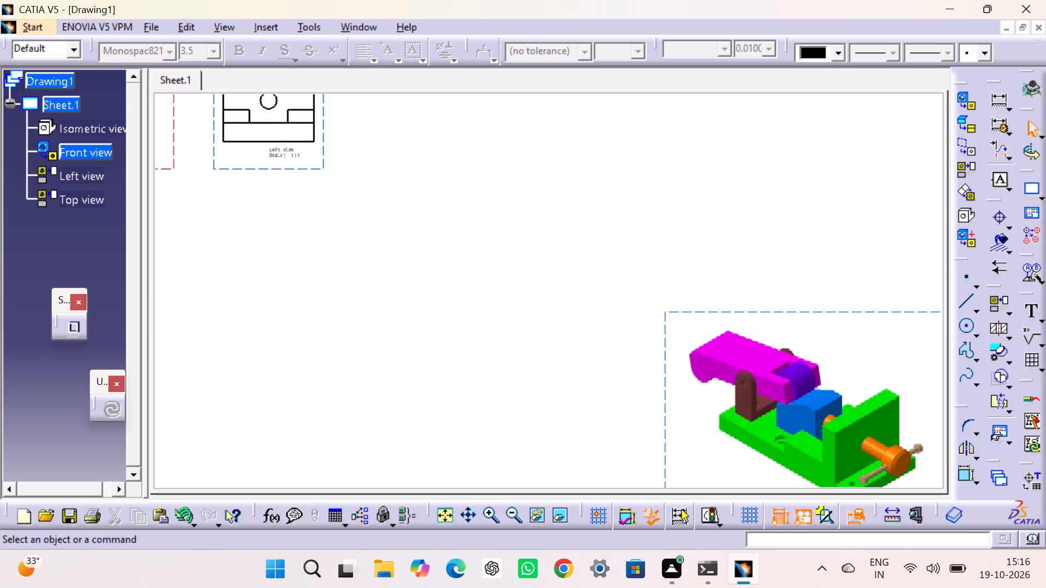
pyautogui.moveTo(466, 381); pyautogui.dragTo(694, 493, button='middle')
pyautogui.moveTo(609, 427); pyautogui.dragTo(787, 509, button='middle')
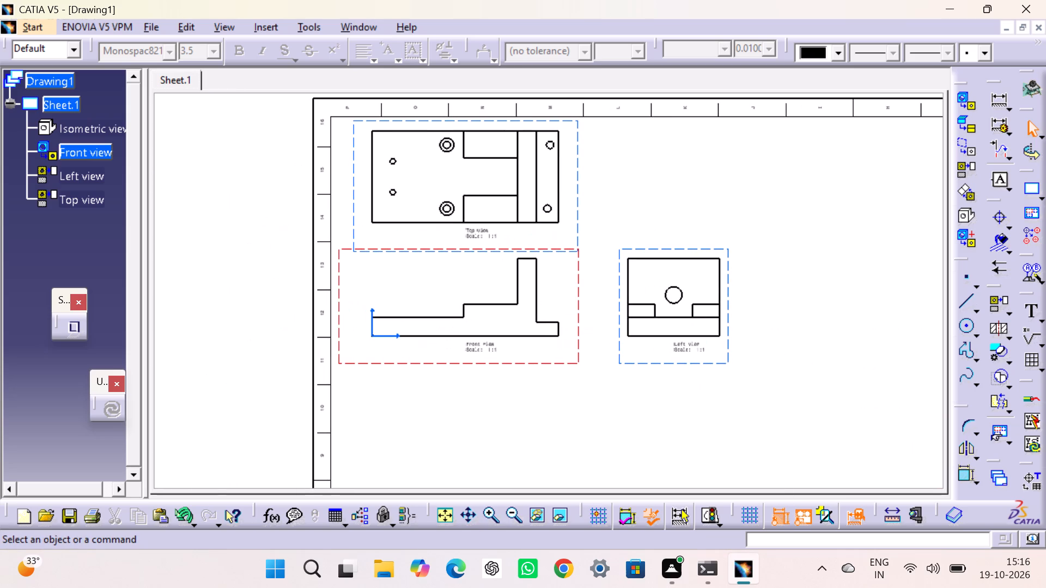
pyautogui.moveTo(339, 264); pyautogui.dragTo(319, 266)
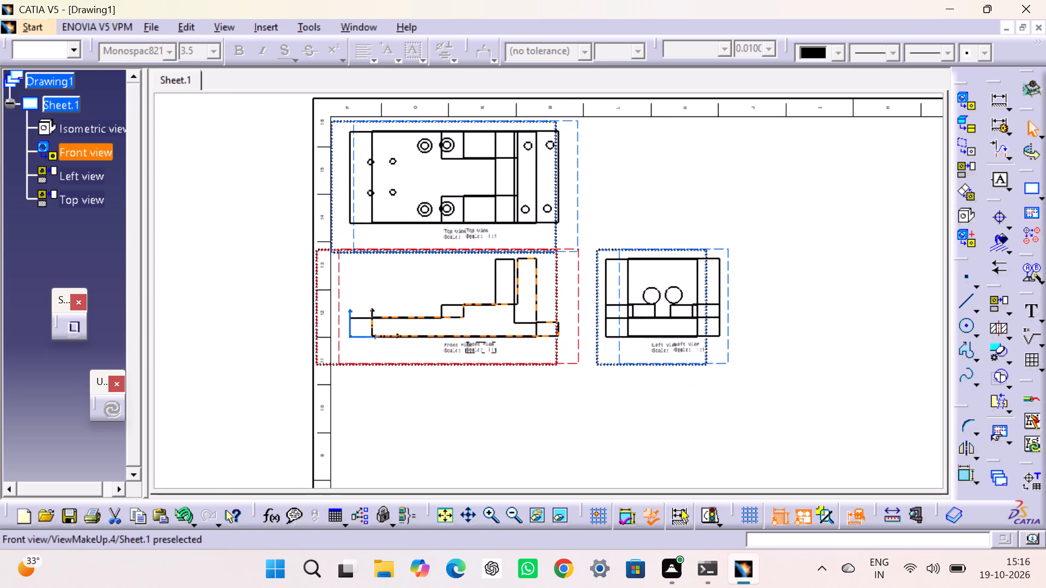
pyautogui.moveTo(319, 266); pyautogui.dragTo(314, 262)
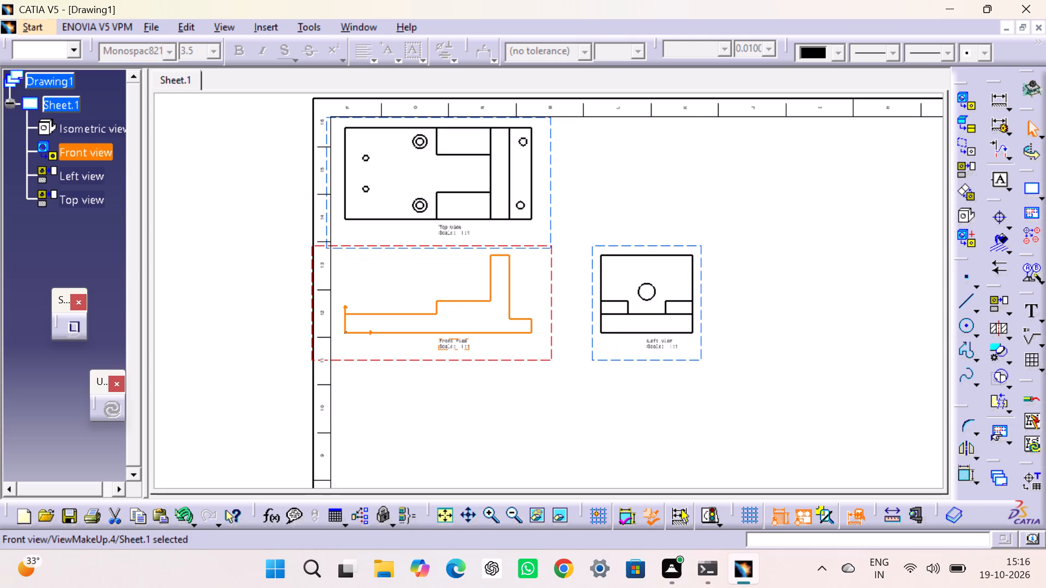
pyautogui.moveTo(592, 296); pyautogui.dragTo(572, 296)
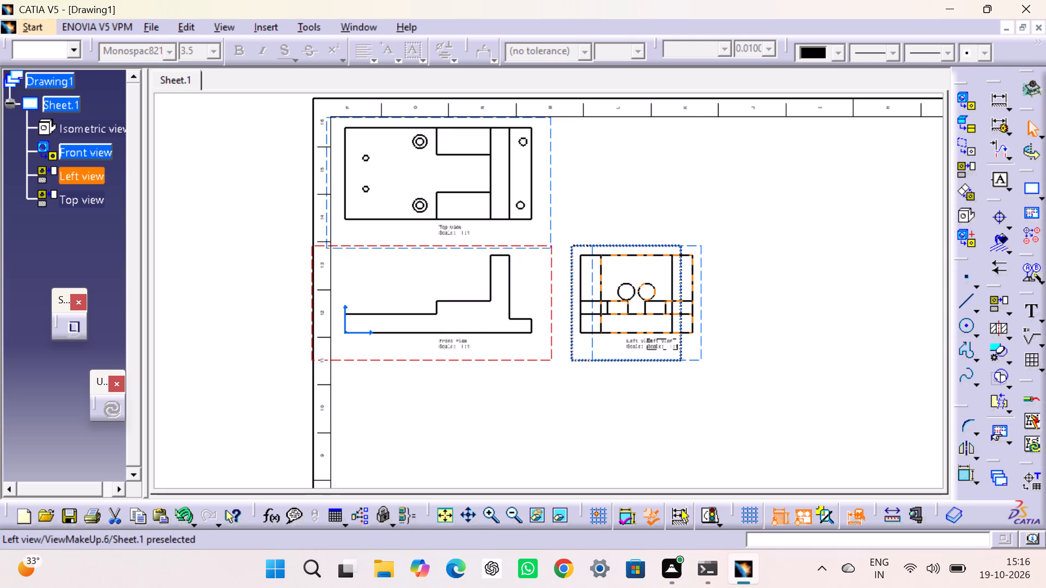
pyautogui.moveTo(572, 296); pyautogui.dragTo(552, 296)
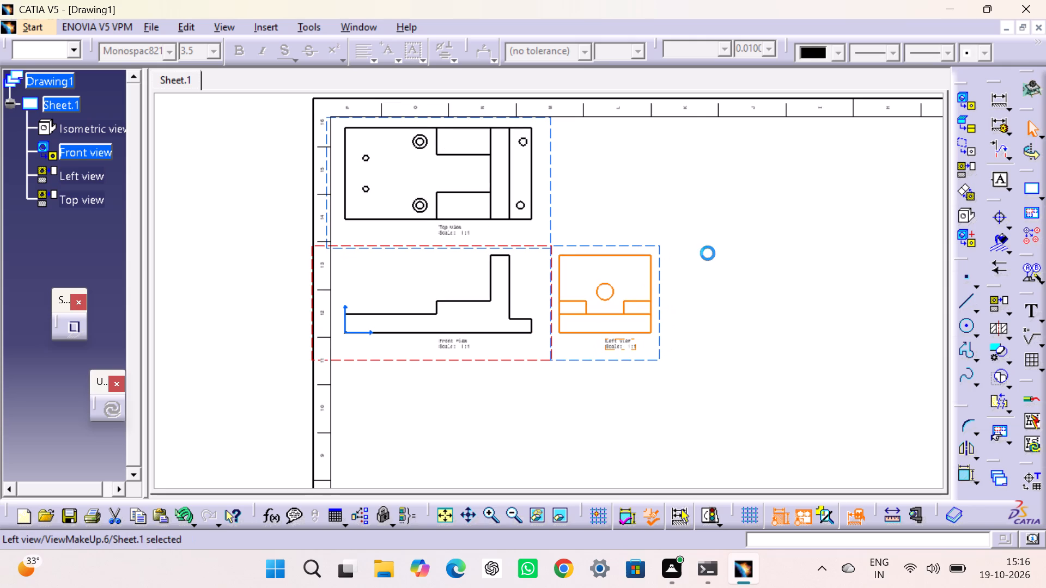
pyautogui.click(708, 253)
# Dimension the spacing of the two small holes and of the two holes at the opposite end in the top view.
pyautogui.doubleClick(995, 101)
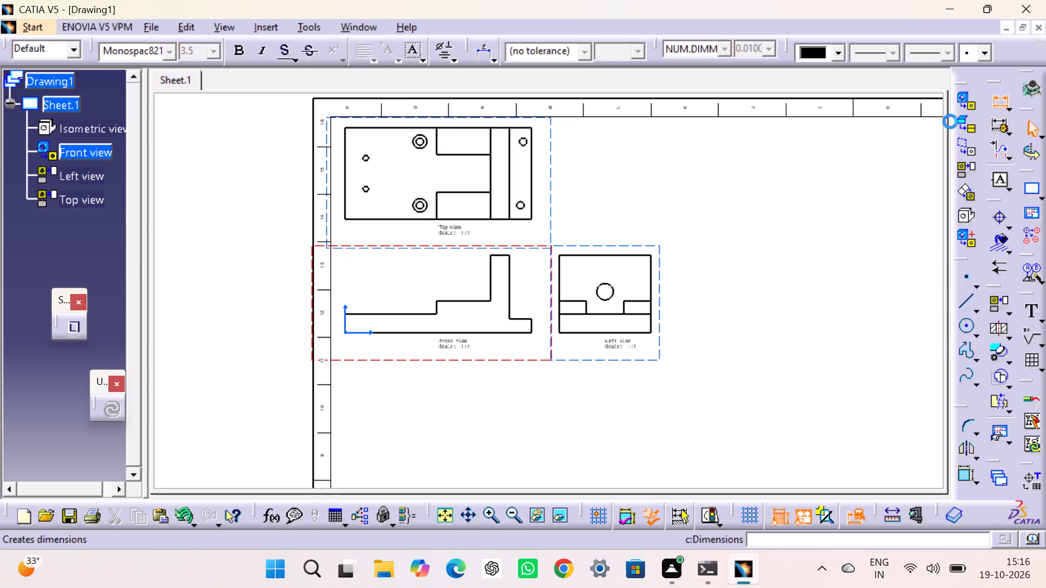
pyautogui.moveTo(429, 212); pyautogui.dragTo(446, 303, button='middle')
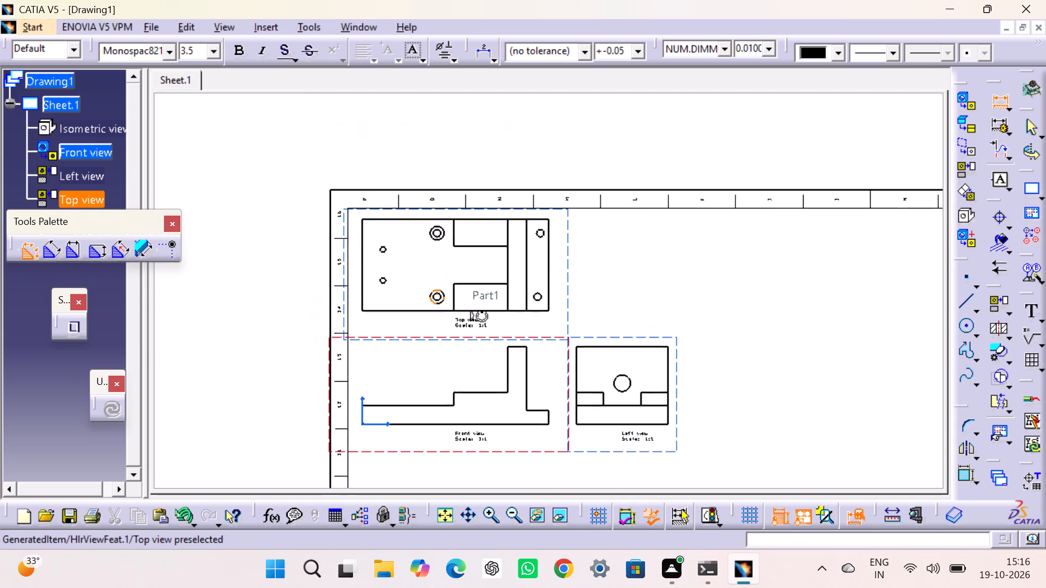
pyautogui.moveTo(446, 303); pyautogui.dragTo(454, 316, button='middle')
pyautogui.click(393, 296)
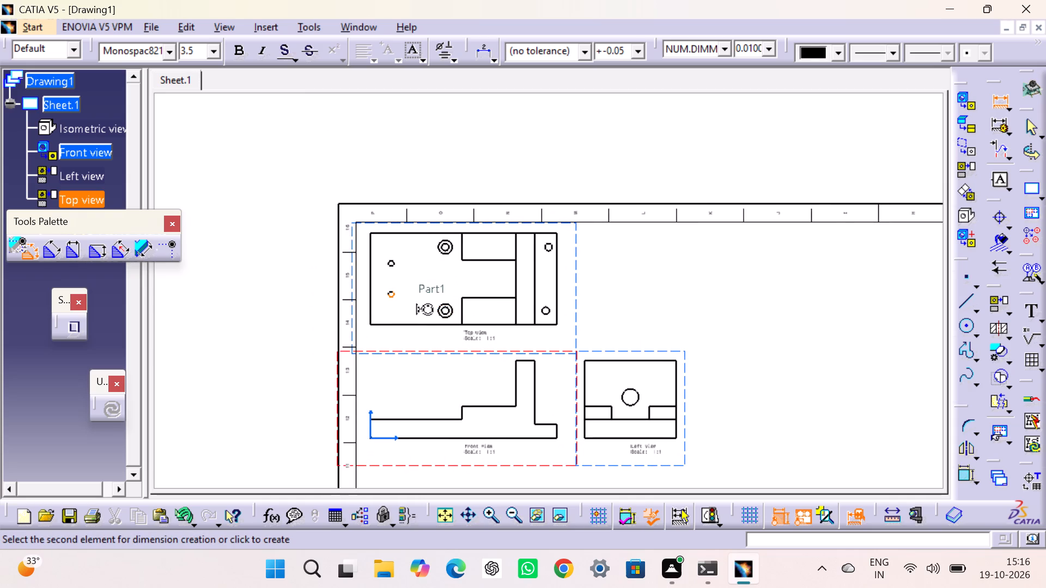
pyautogui.click(392, 264)
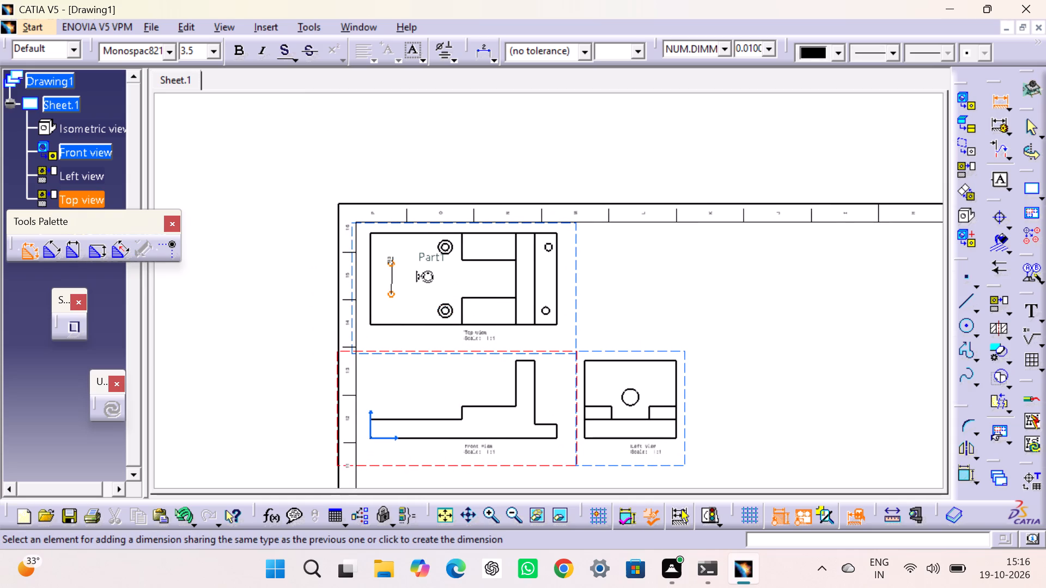
pyautogui.click(363, 285)
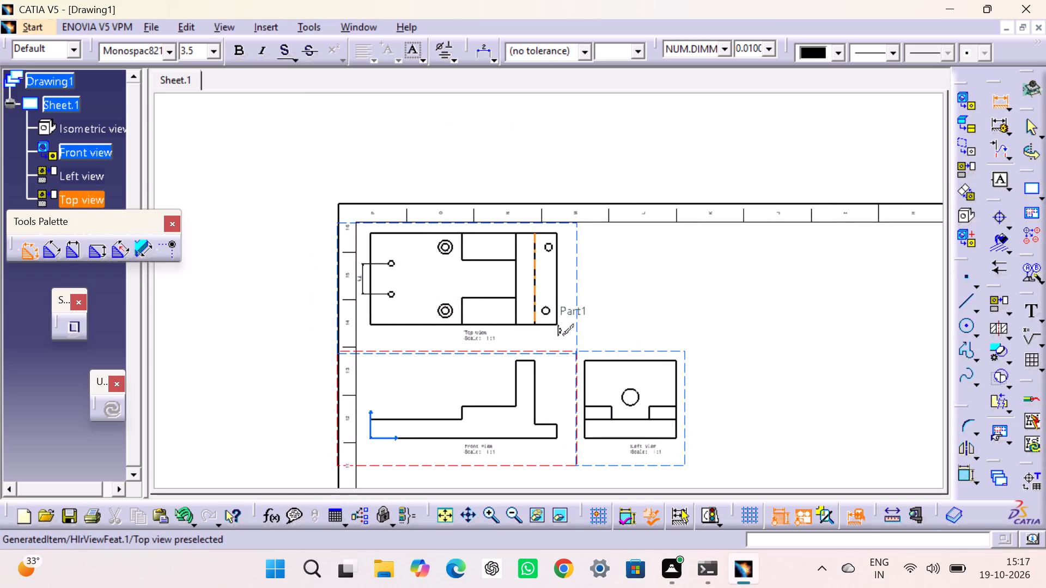
pyautogui.click(549, 309)
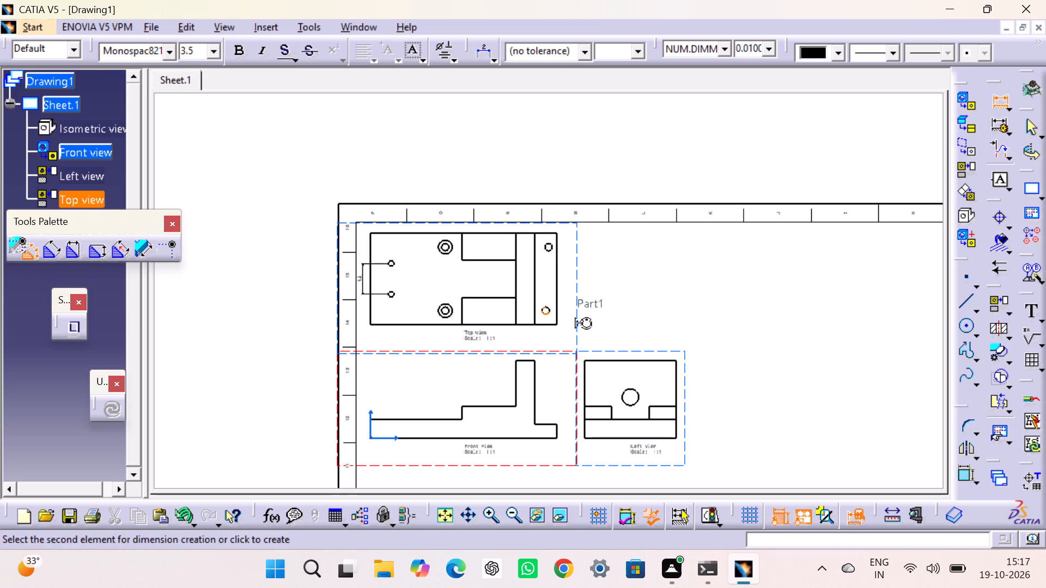
pyautogui.click(554, 247)
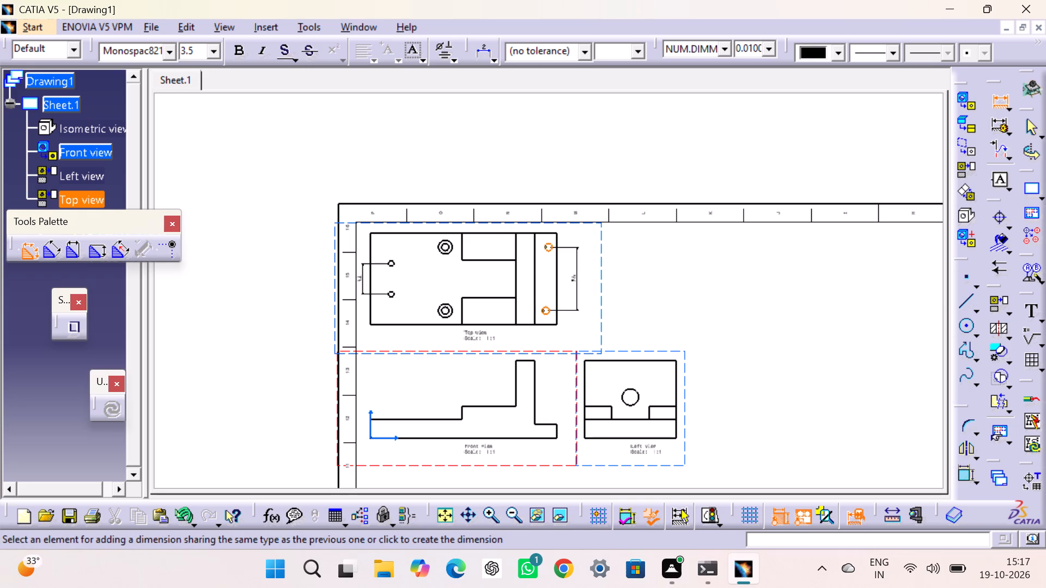
pyautogui.click(577, 273)
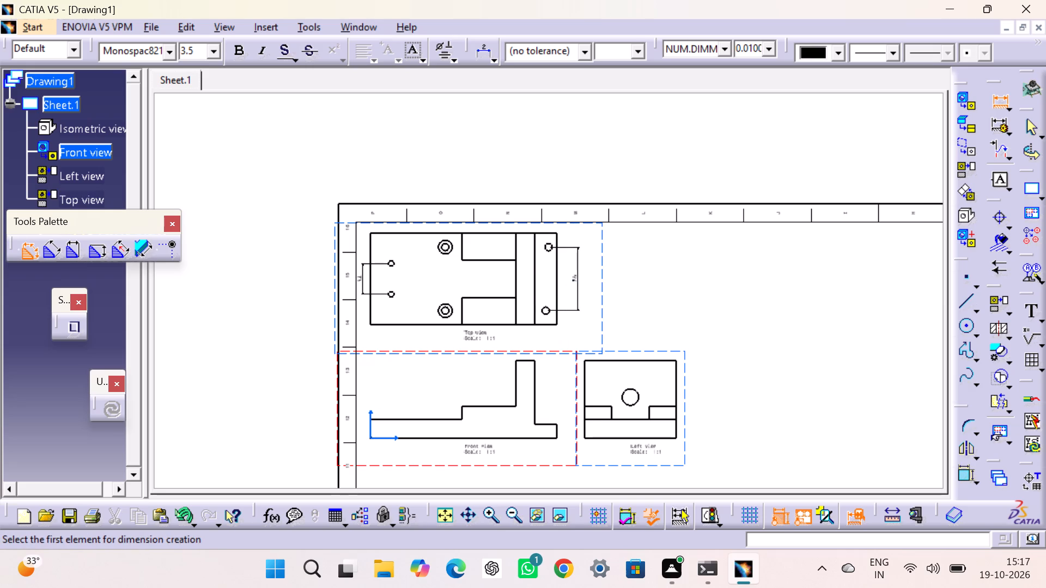
# Dimension the base's overall length below the top view and its overall width beside the hole spacing dimension.
pyautogui.click(554, 315)
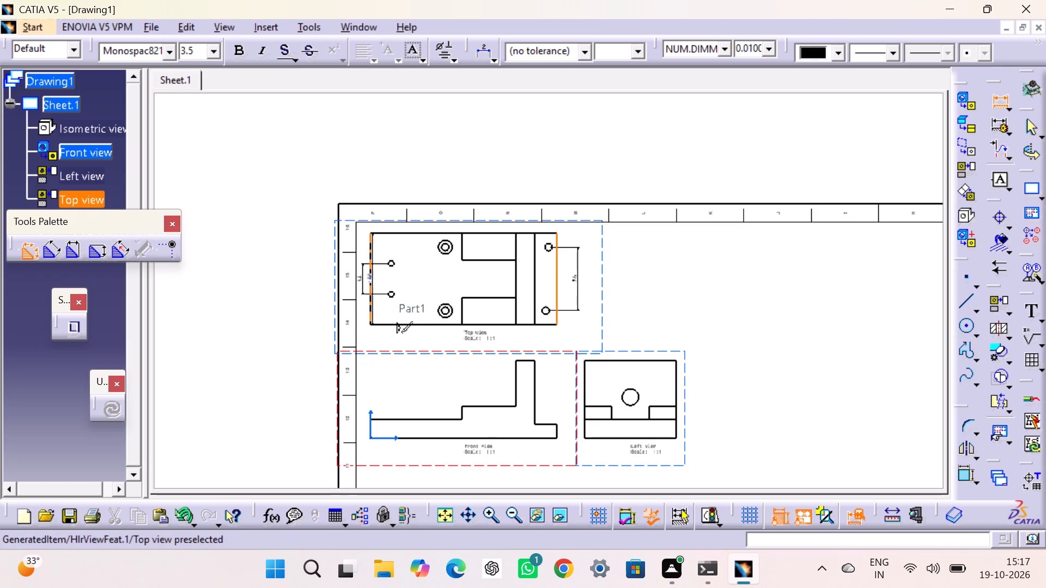
pyautogui.click(370, 313)
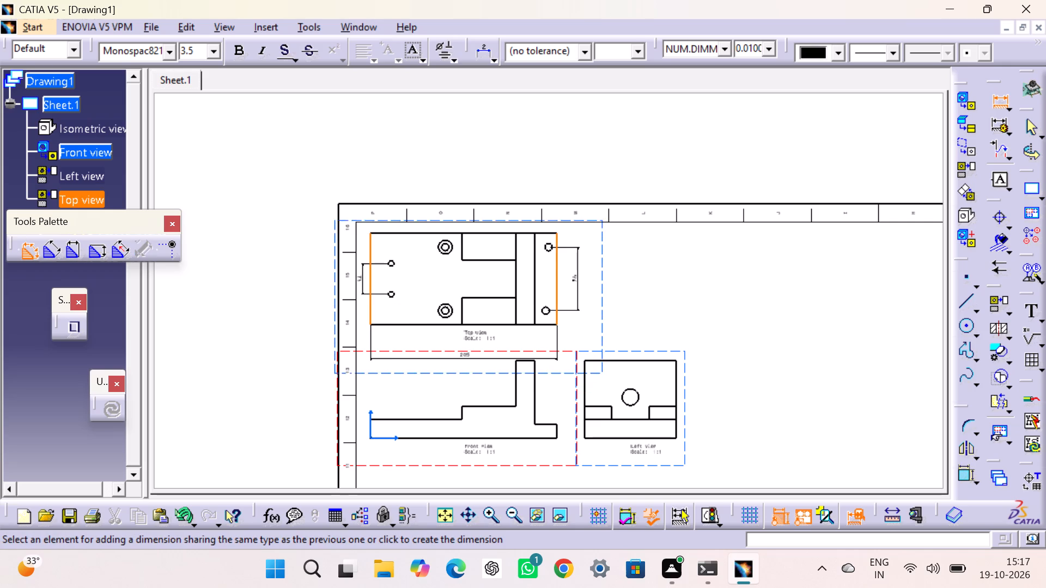
pyautogui.click(487, 349)
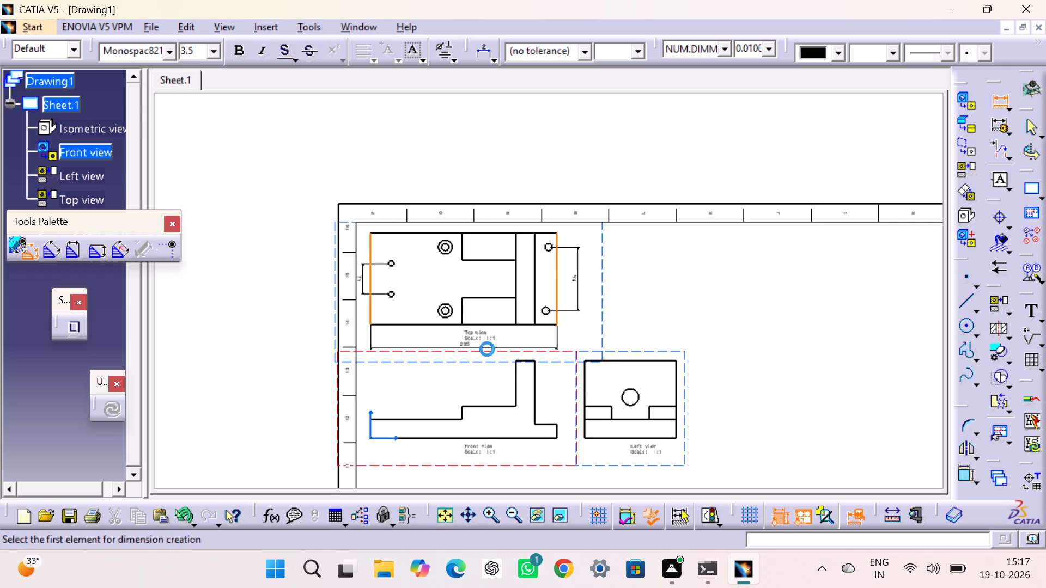
pyautogui.click(515, 321)
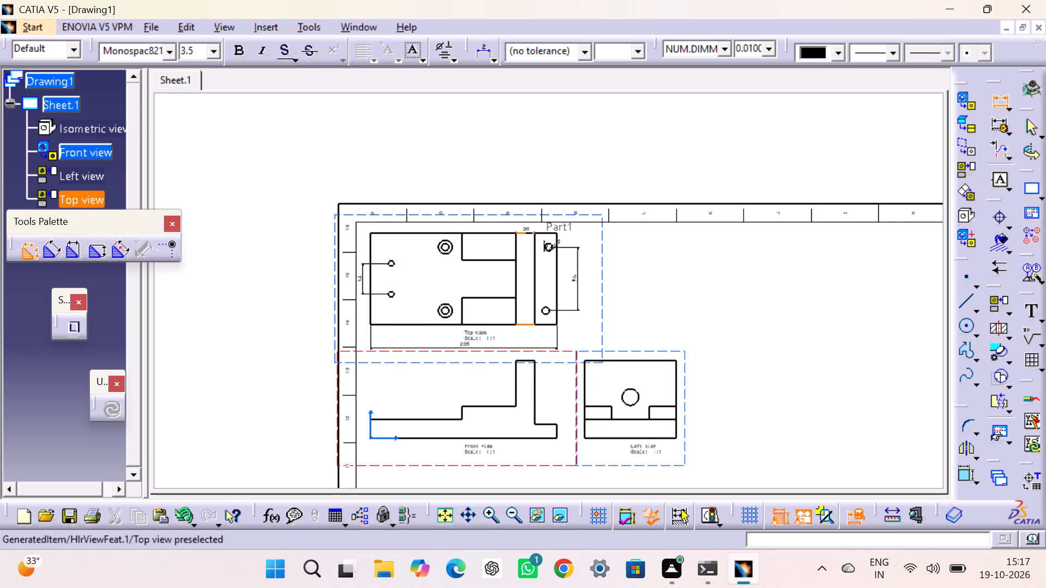
pyautogui.click(522, 233)
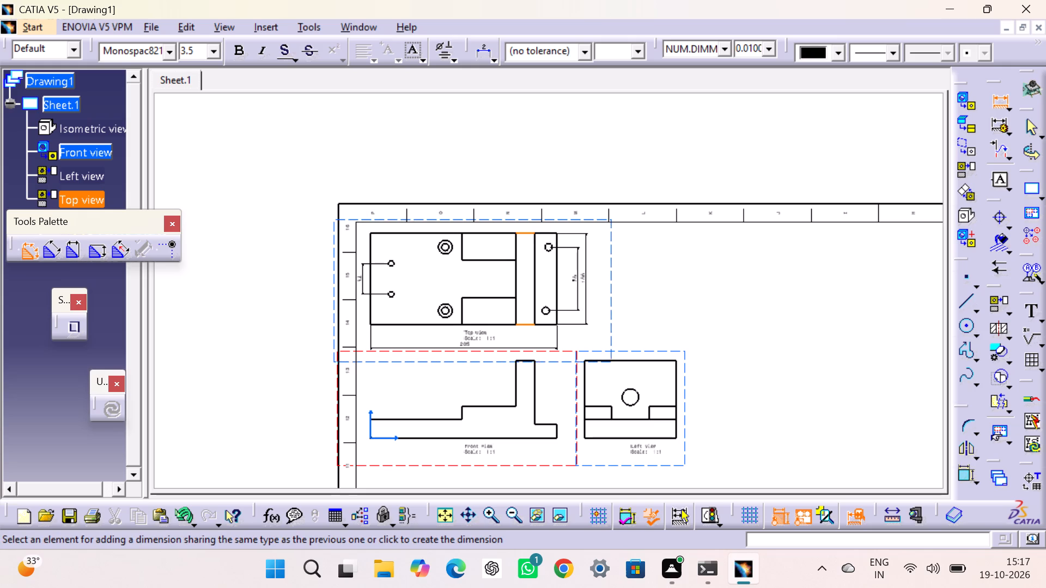
pyautogui.click(589, 273)
# Dimension the base's overall height beside the left view and its overall width below that view.
pyautogui.moveTo(609, 311); pyautogui.dragTo(593, 203, button='middle')
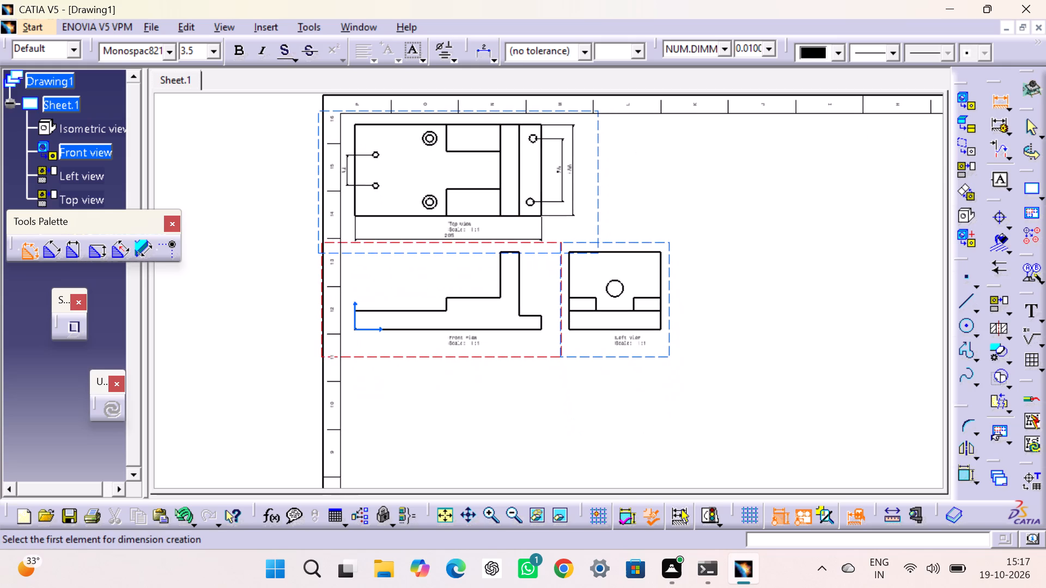
pyautogui.click(632, 328)
pyautogui.click(633, 251)
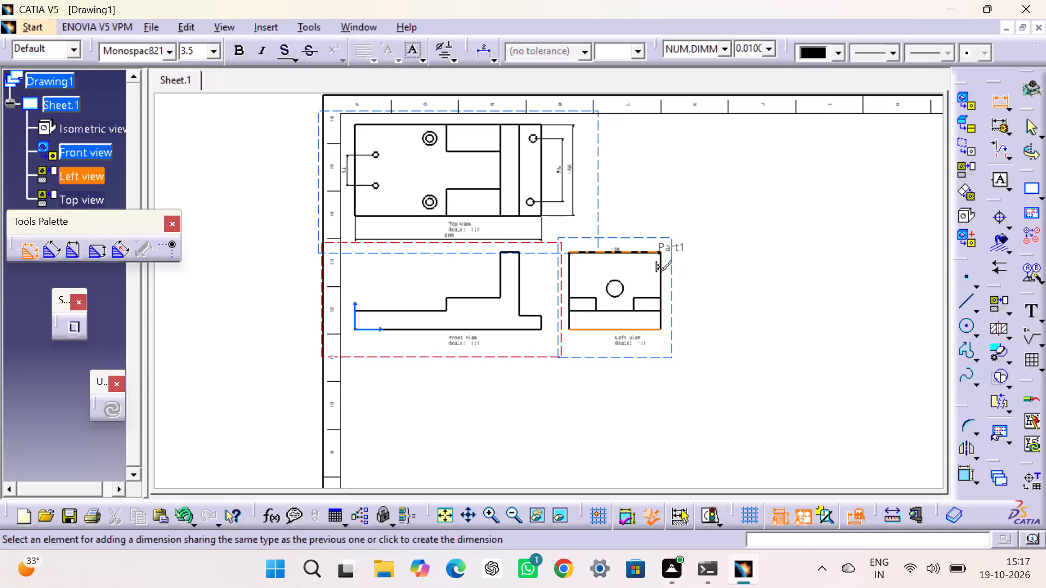
pyautogui.click(676, 284)
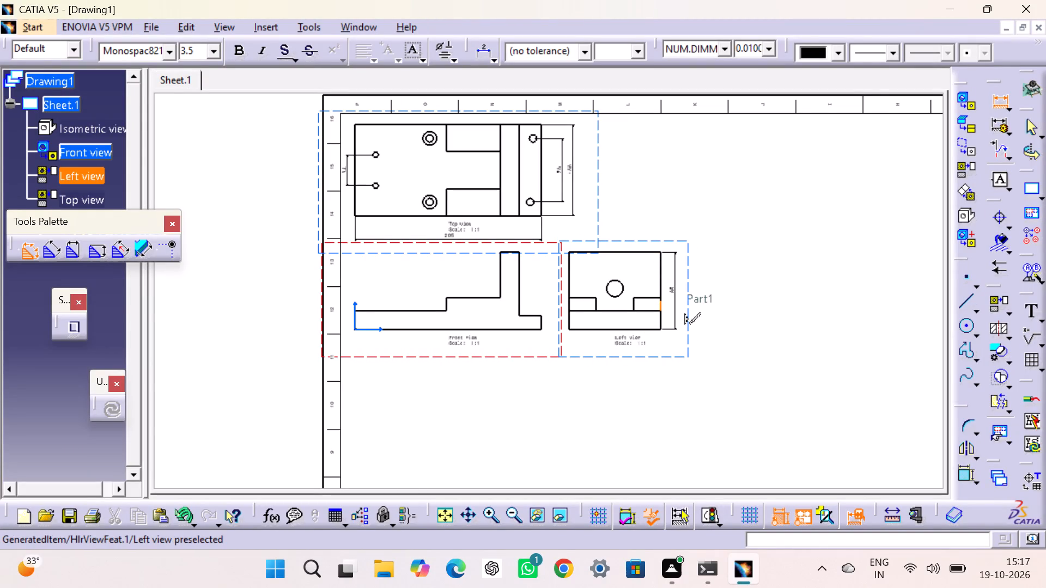
pyautogui.click(661, 304)
pyautogui.click(570, 304)
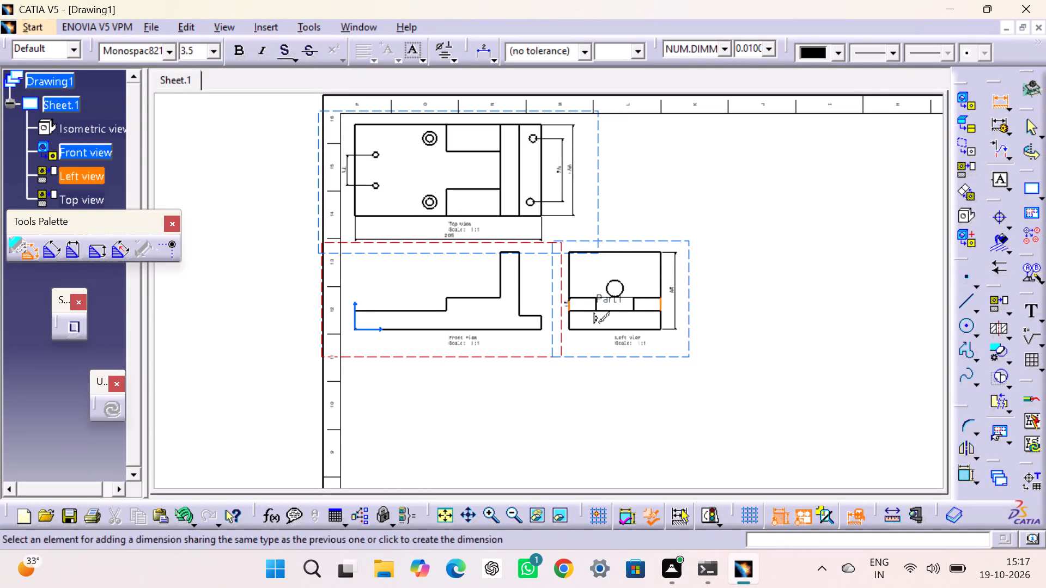
pyautogui.click(634, 354)
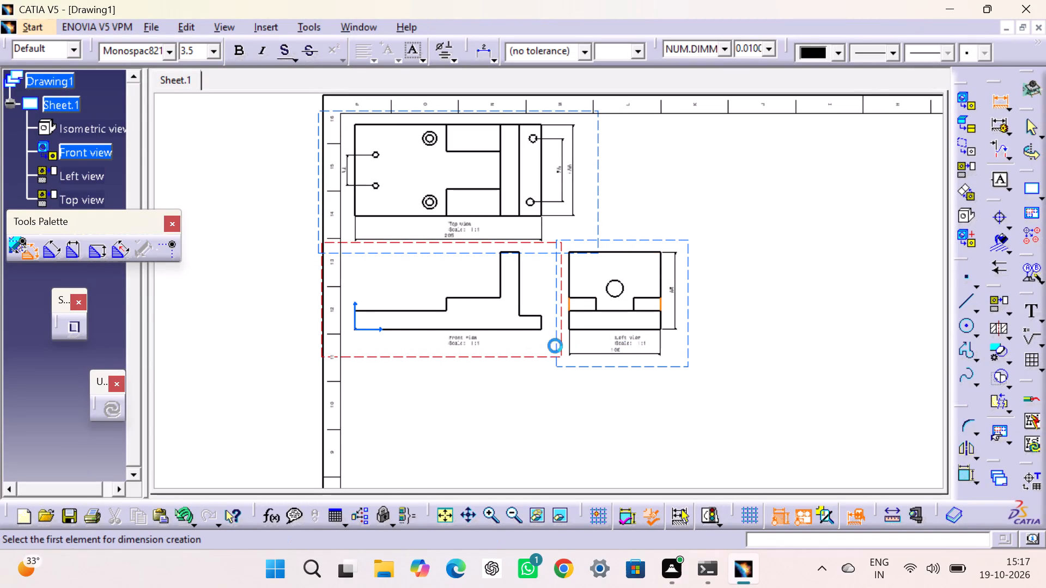
# Dimension the base's overall height in the front view, from the bottom edge to the top of the upright wall.
pyautogui.click(510, 330)
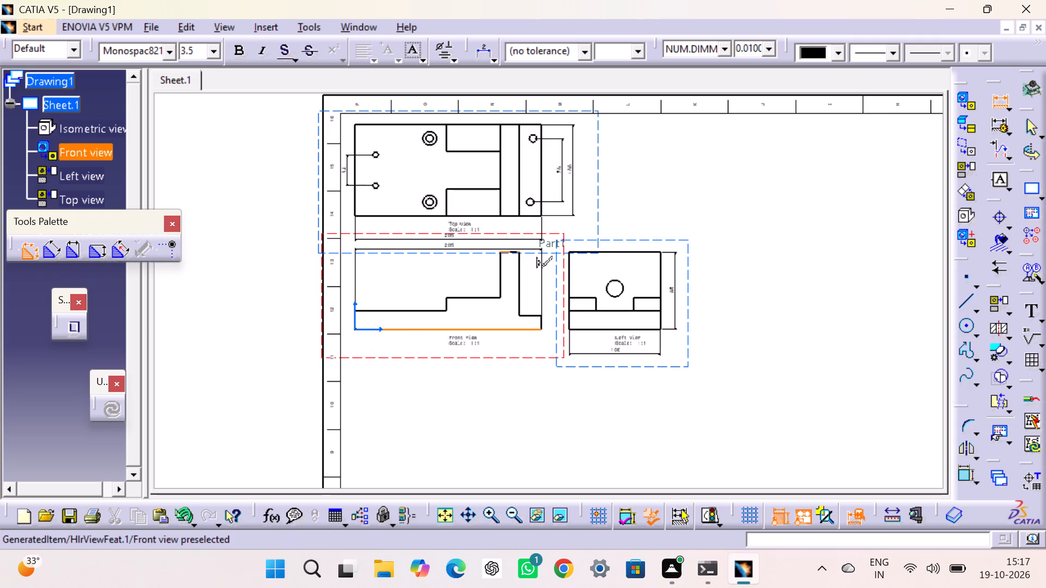
pyautogui.click(513, 252)
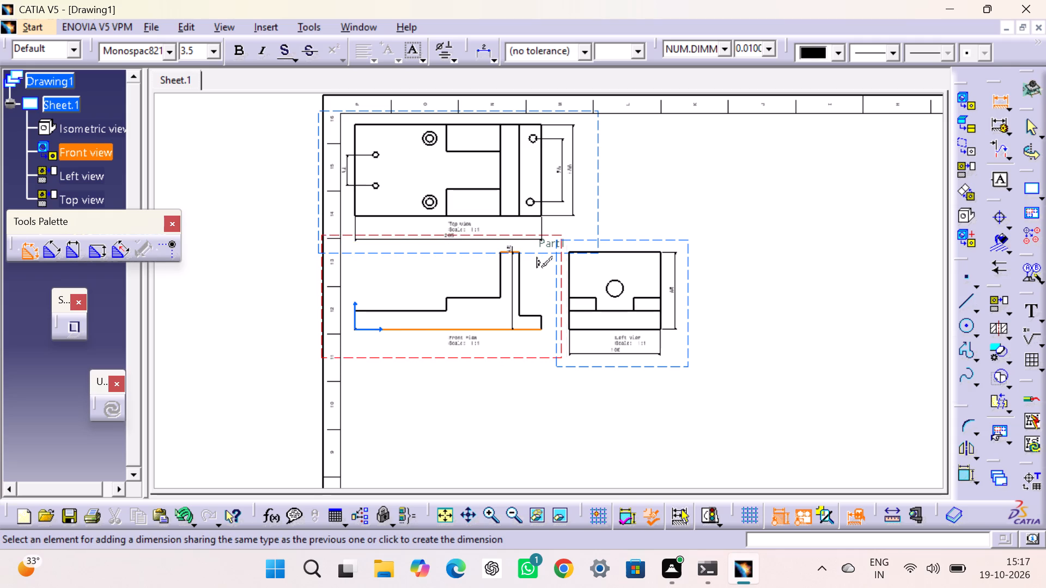
pyautogui.click(551, 295)
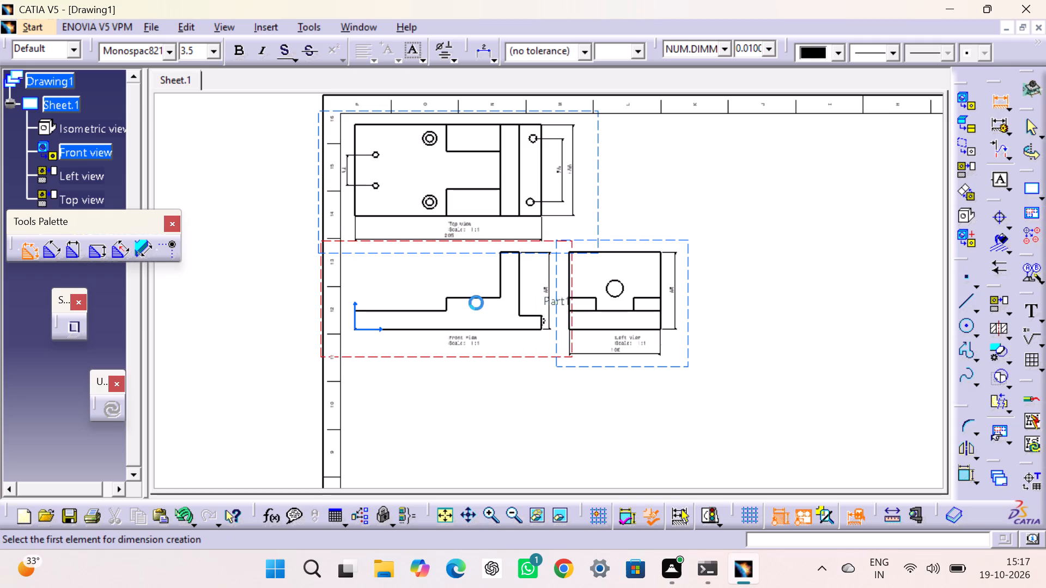
# Dimension the base plate's thickness and the height of the raised step above it in the front view.
pyautogui.click(433, 309)
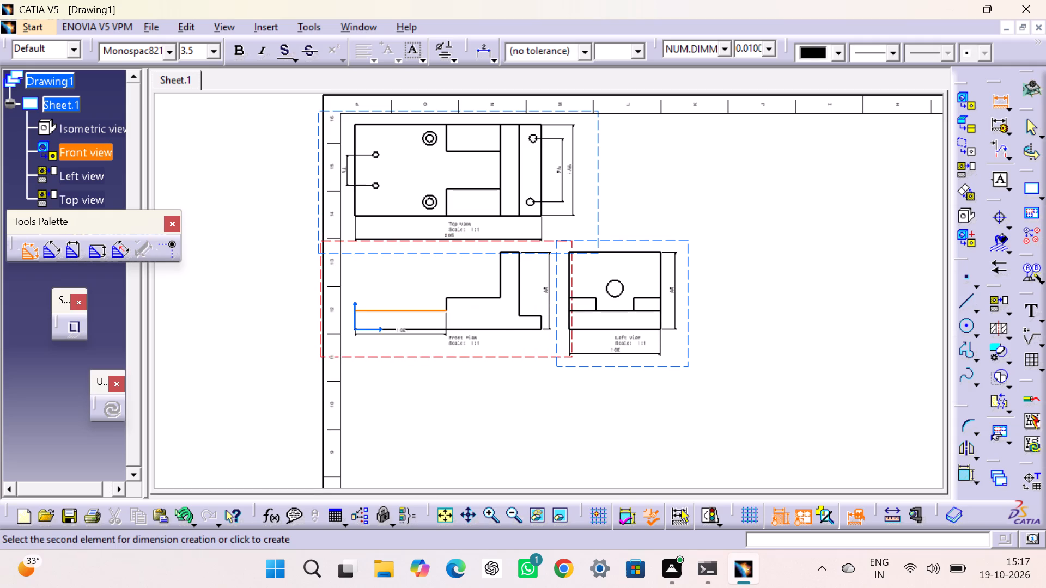
pyautogui.click(427, 329)
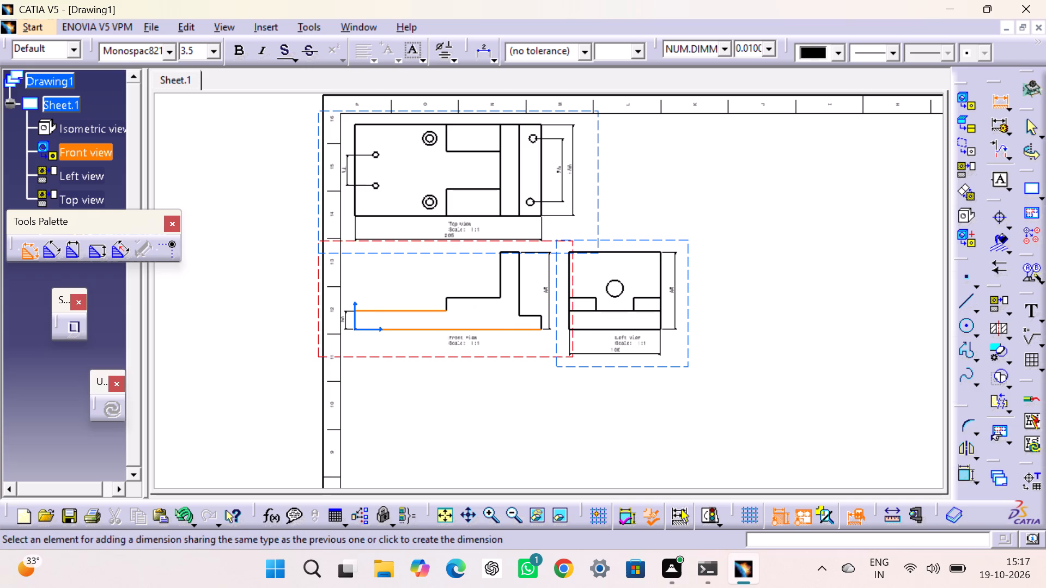
pyautogui.click(346, 321)
pyautogui.click(441, 311)
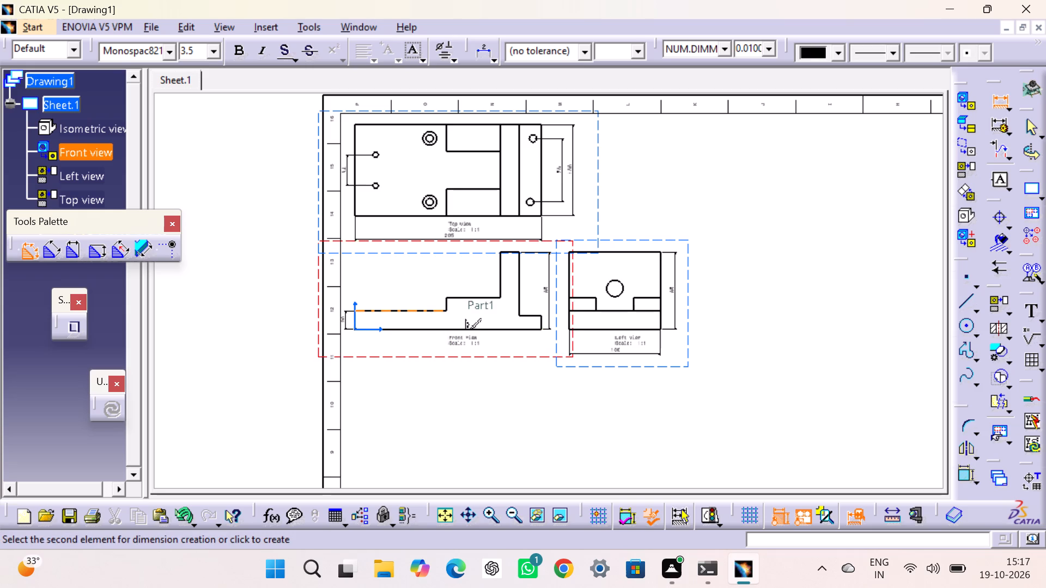
pyautogui.click(465, 297)
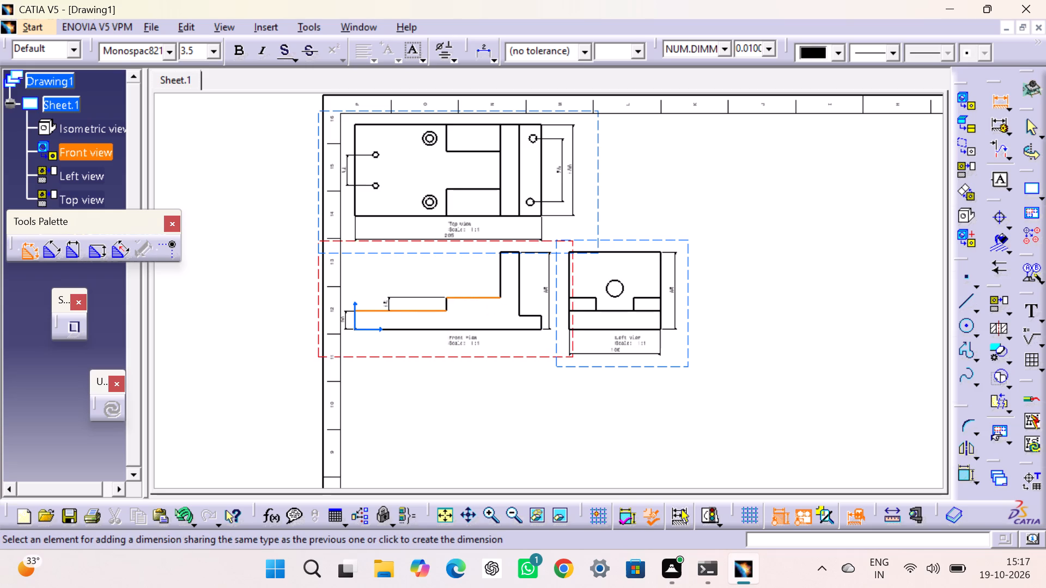
pyautogui.click(386, 298)
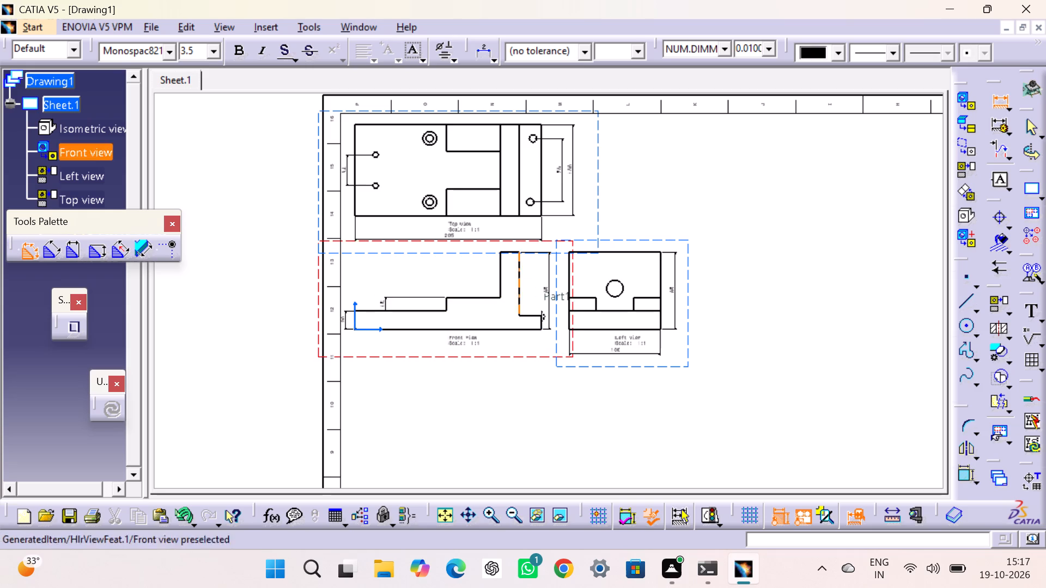
# Dimension the height of the upright wall's outer face and the length of the foot beyond it in the front view.
pyautogui.click(521, 295)
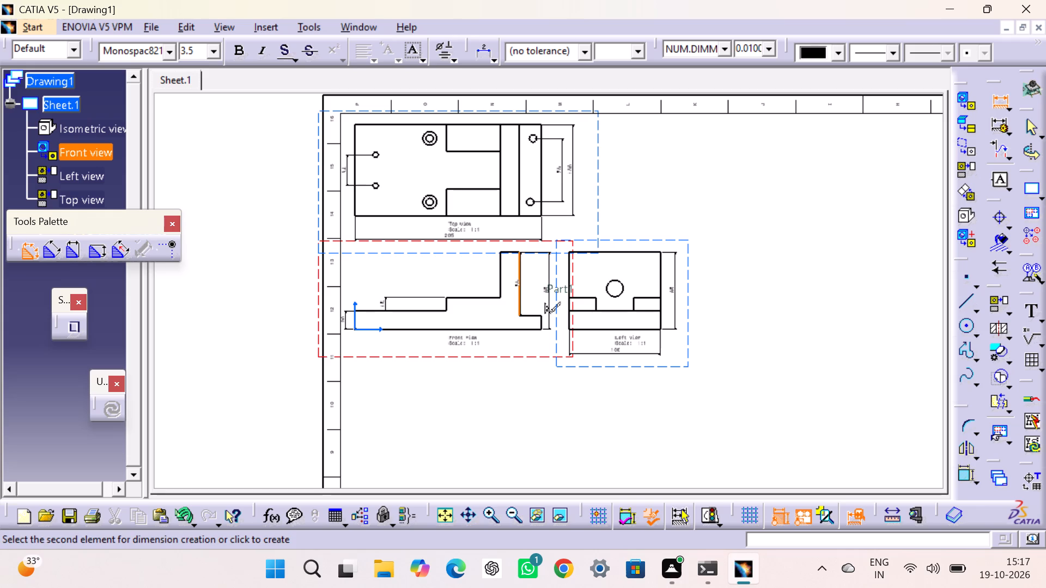
pyautogui.click(540, 297)
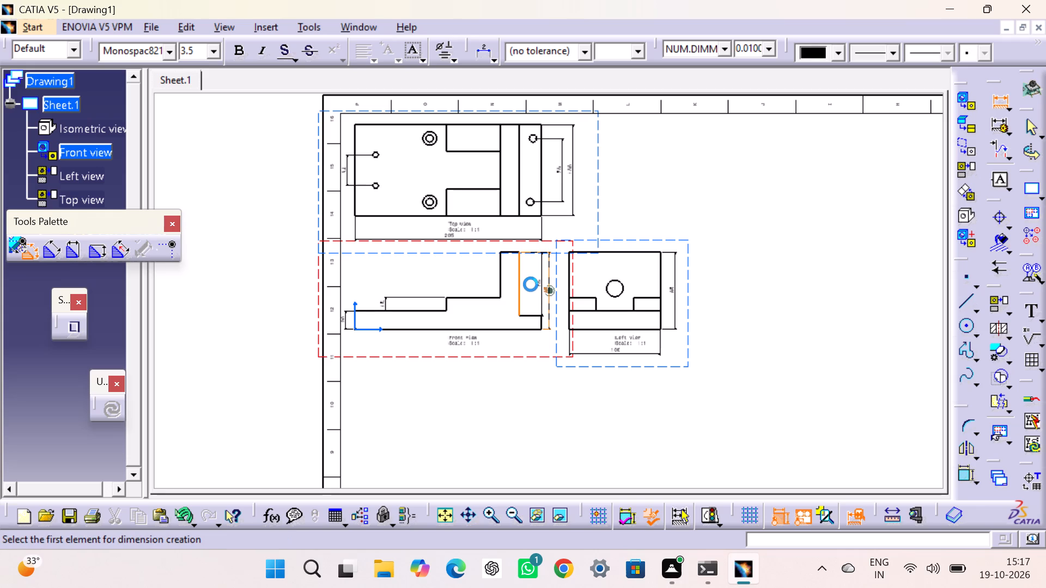
pyautogui.moveTo(531, 284); pyautogui.dragTo(526, 371, button='middle')
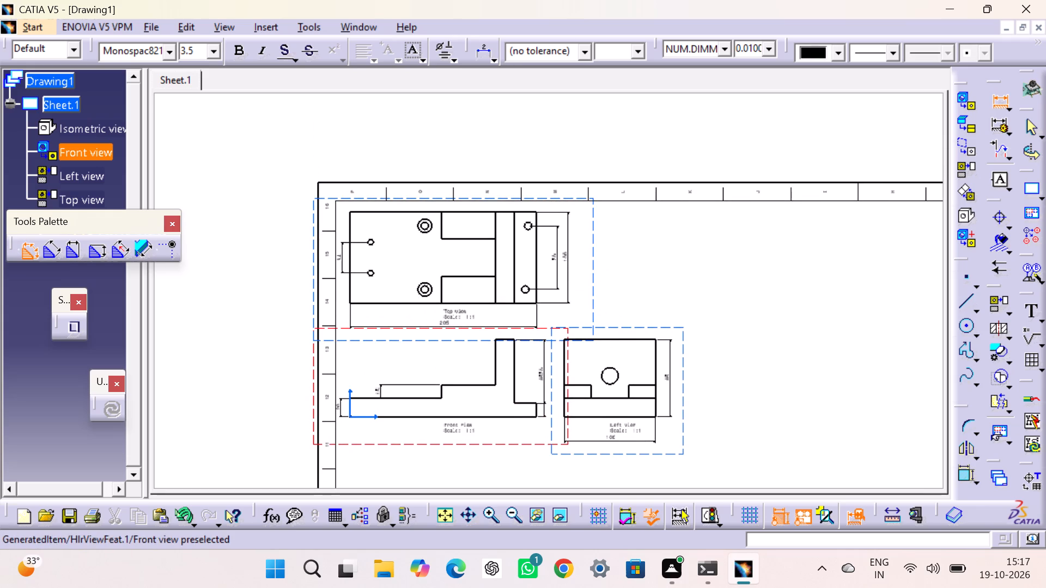
pyautogui.click(512, 363)
pyautogui.click(535, 412)
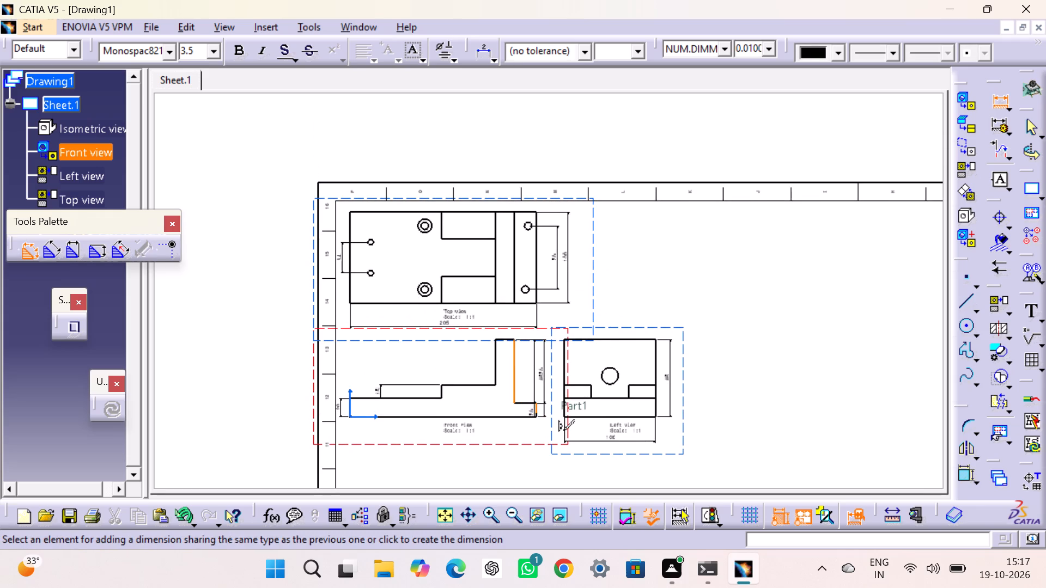
pyautogui.click(536, 433)
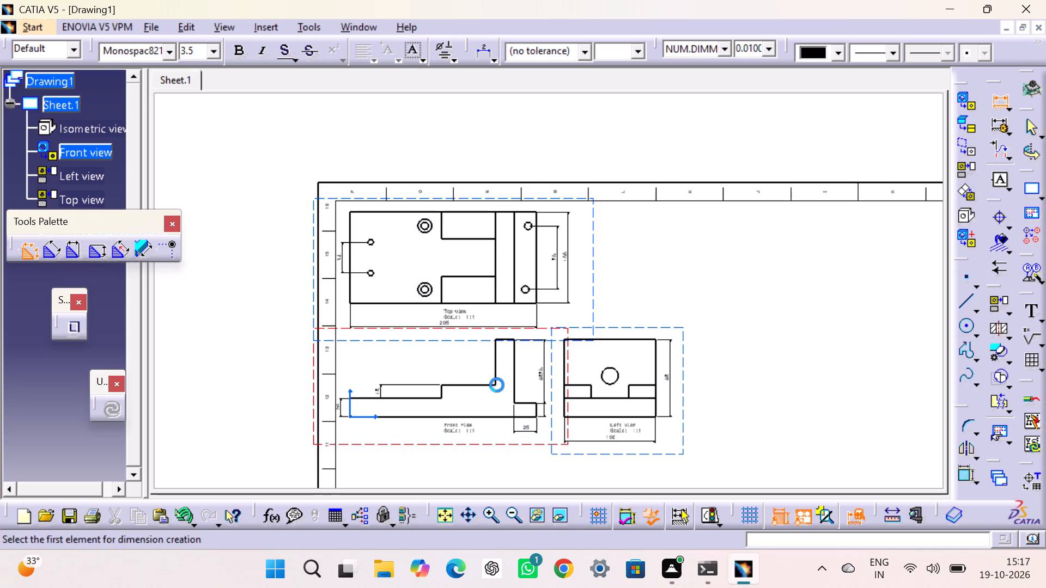
# Dimension the upright wall's thickness and the base's overall length below the front view, then end dimensioning.
pyautogui.click(496, 372)
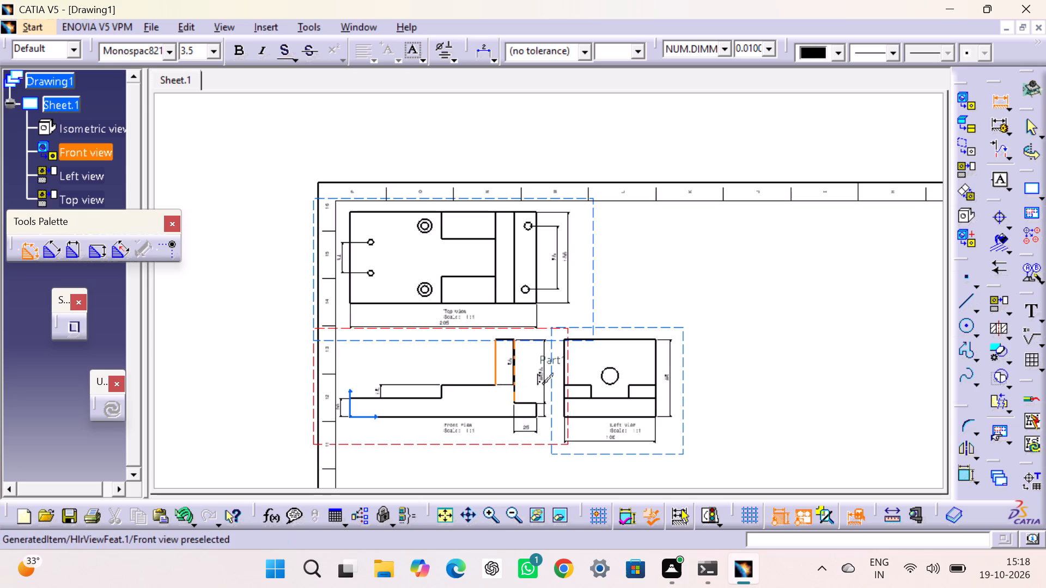
pyautogui.click(515, 367)
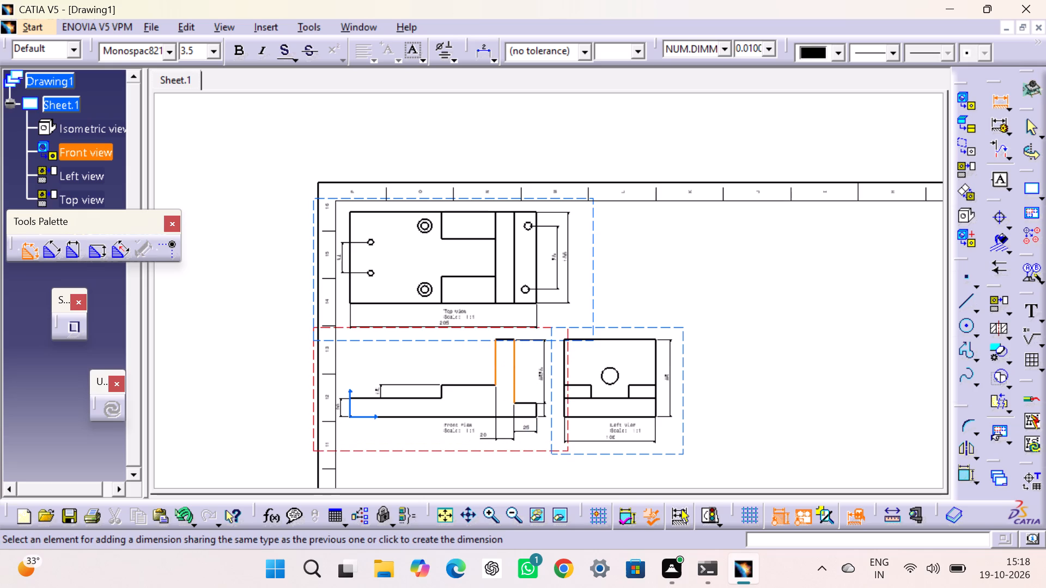
pyautogui.click(483, 437)
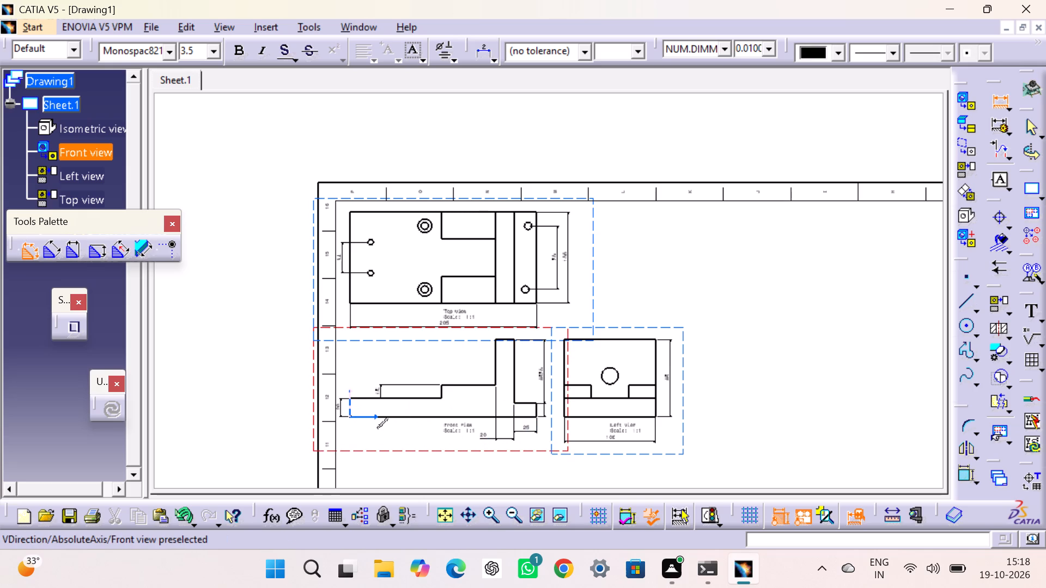
pyautogui.click(349, 409)
pyautogui.click(539, 409)
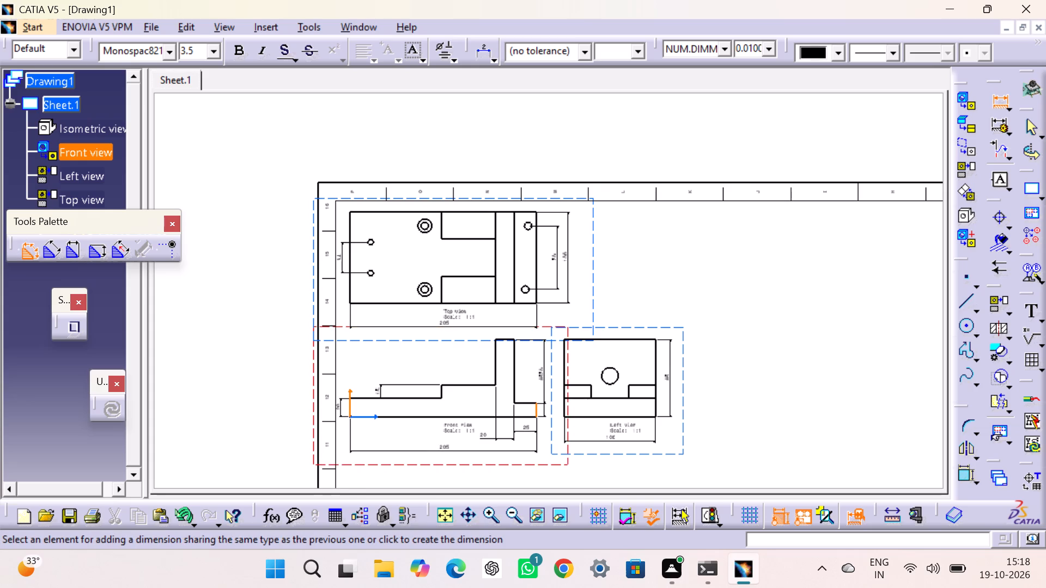
pyautogui.click(472, 449)
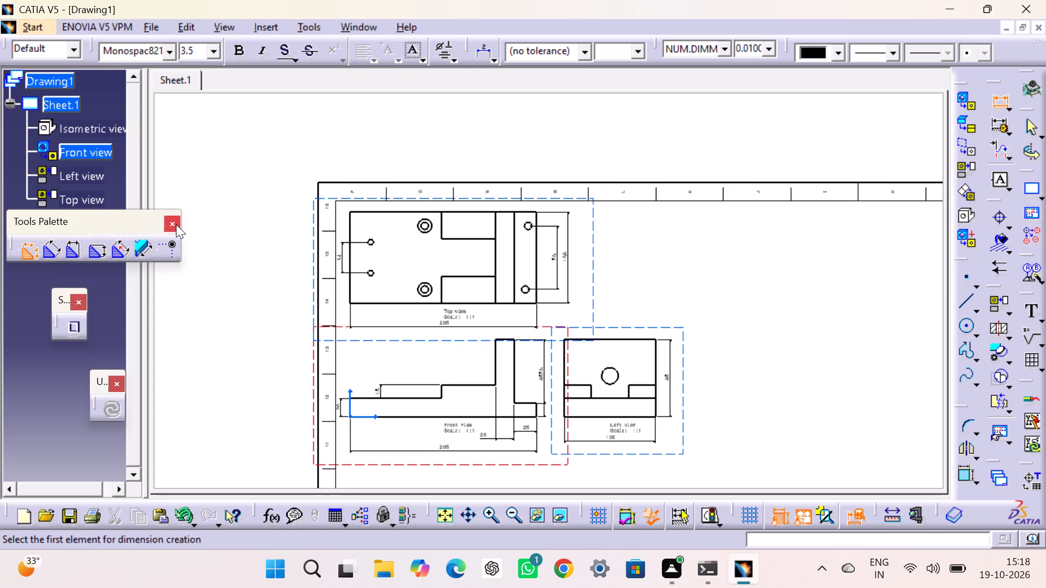
pyautogui.click(176, 224)
pyautogui.press('Escape')
pyautogui.press('Escape')
pyautogui.press('Escape')
# Create an isometric view of base.CATPart and place it beside the top view, above the left view.
pyautogui.moveTo(774, 295); pyautogui.dragTo(609, 253, button='middle')
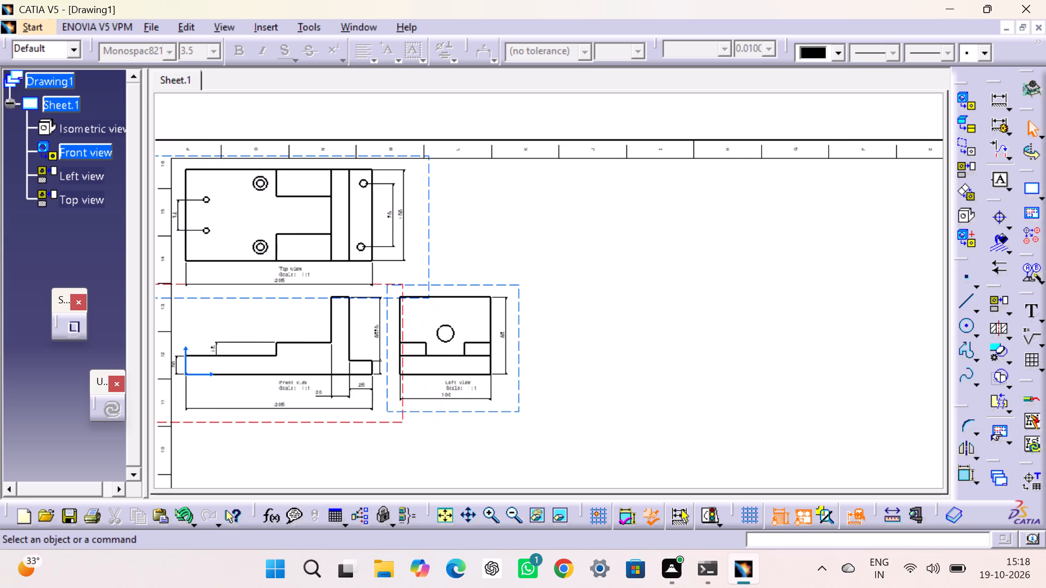
pyautogui.click(961, 216)
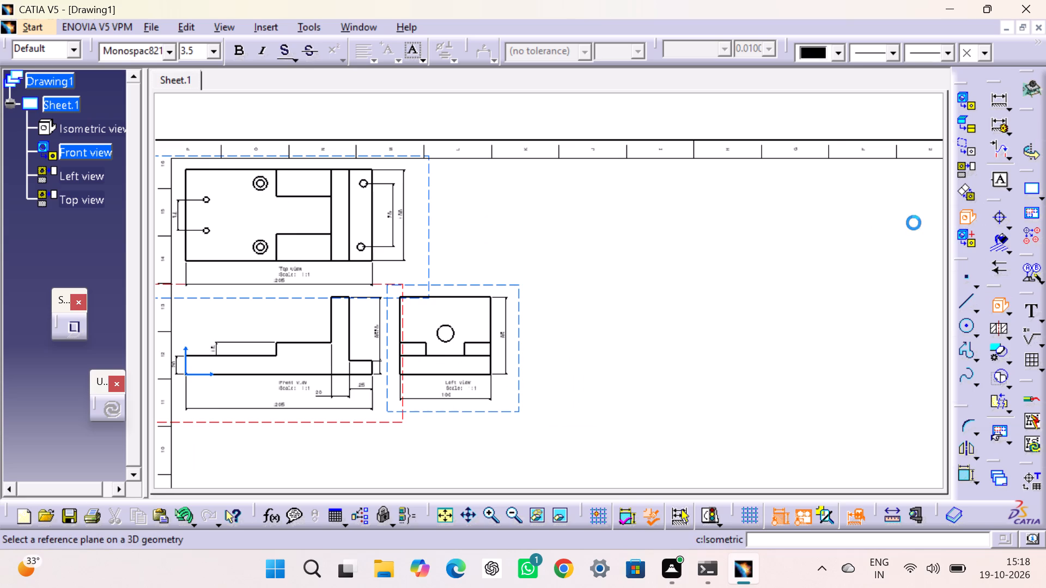
pyautogui.click(360, 24)
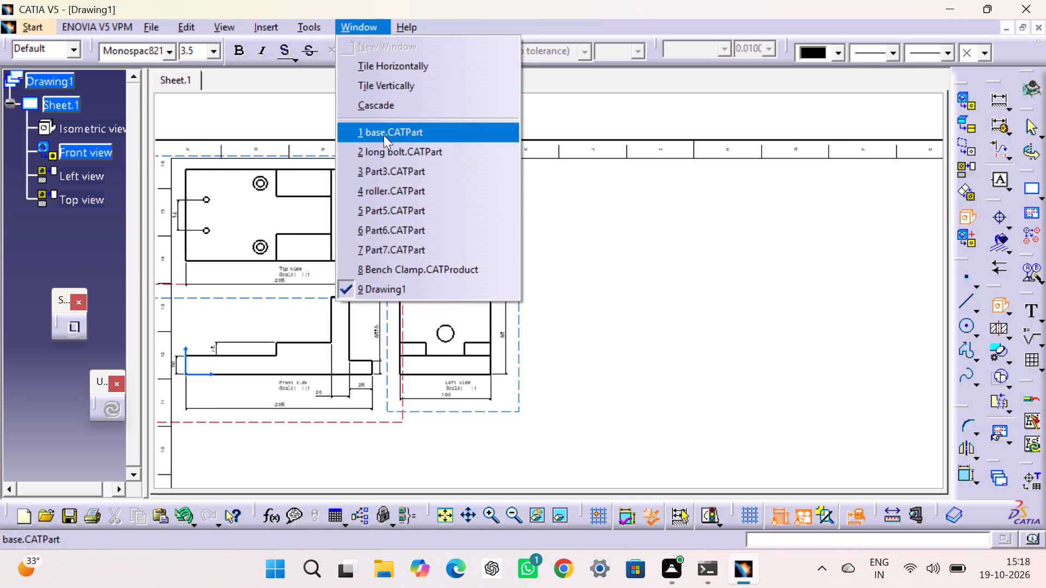
pyautogui.click(384, 135)
pyautogui.click(506, 381)
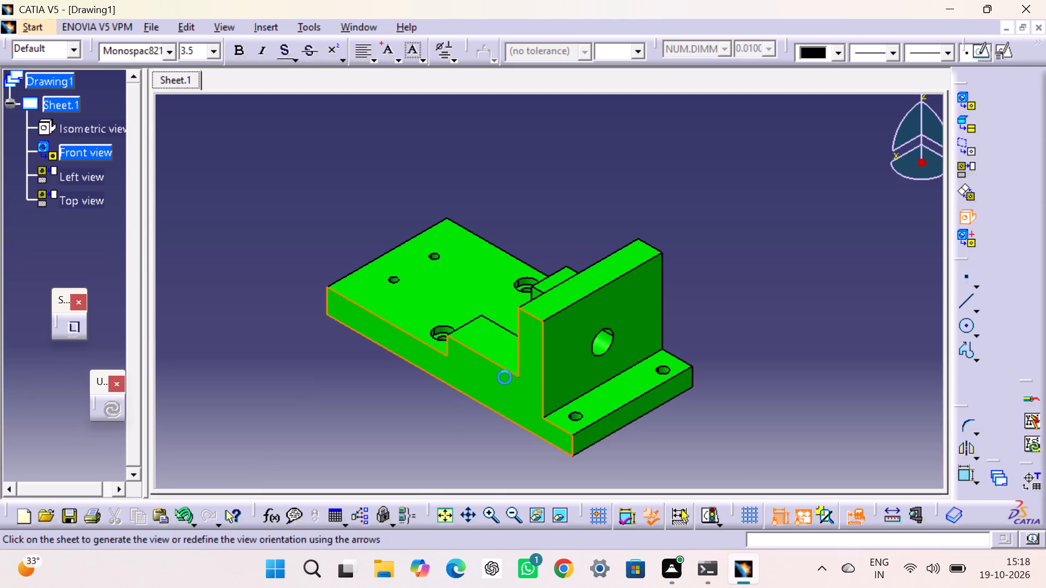
pyautogui.click(452, 511)
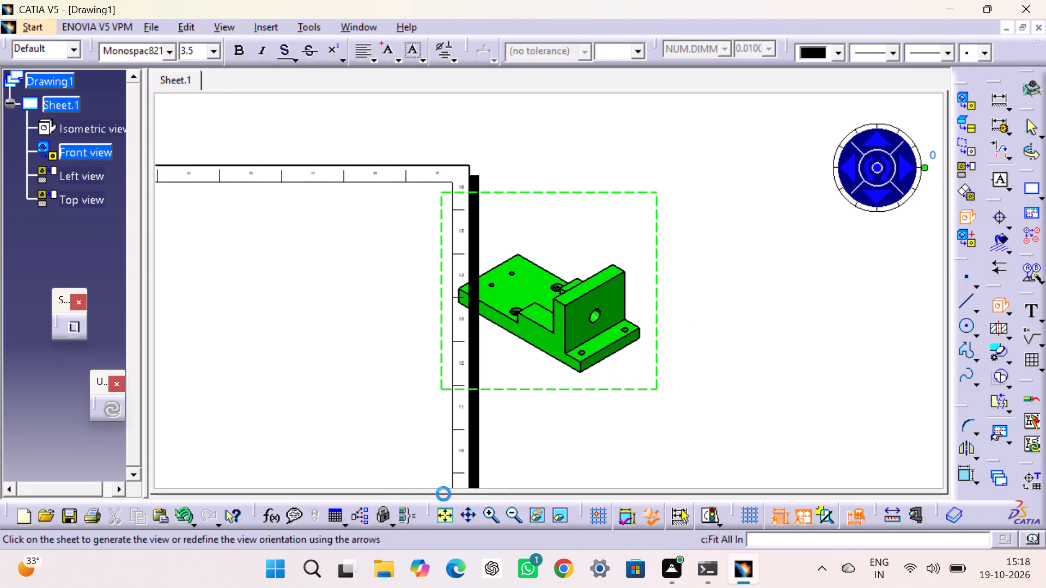
pyautogui.moveTo(752, 186); pyautogui.dragTo(703, 185)
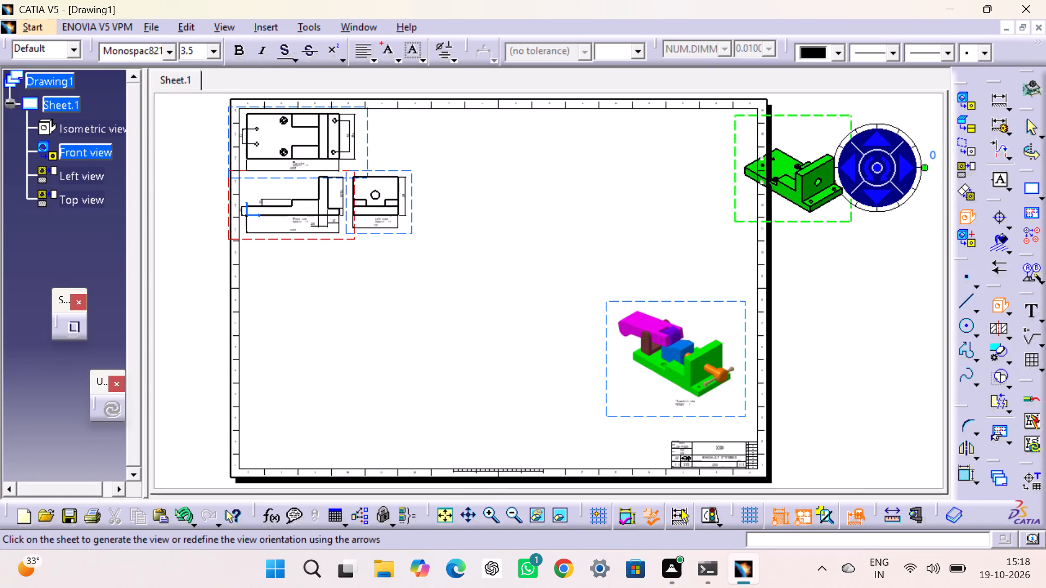
pyautogui.moveTo(703, 185); pyautogui.dragTo(355, 148)
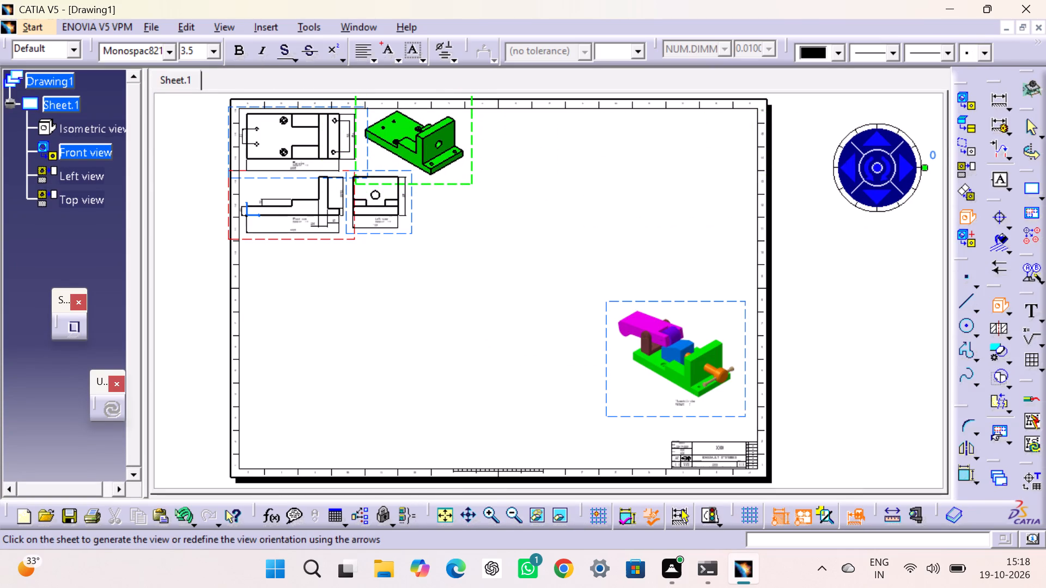
pyautogui.moveTo(355, 148); pyautogui.dragTo(353, 149)
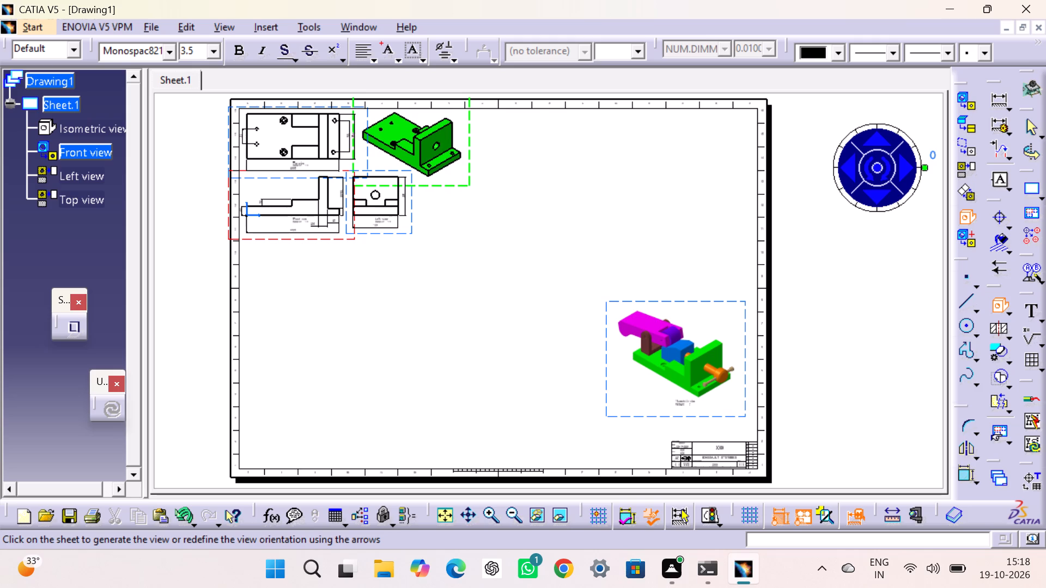
pyautogui.click(564, 199)
# Enable 3D Colors for the base's isometric view and set its generation mode to Raster, Shading with edges.
pyautogui.rightClick(466, 166)
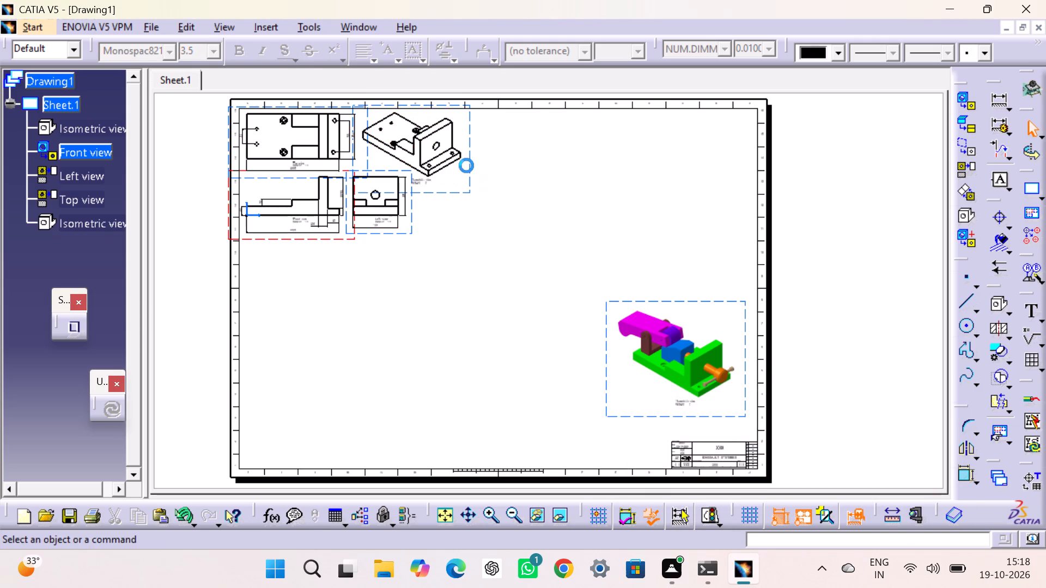
pyautogui.rightClick(470, 141)
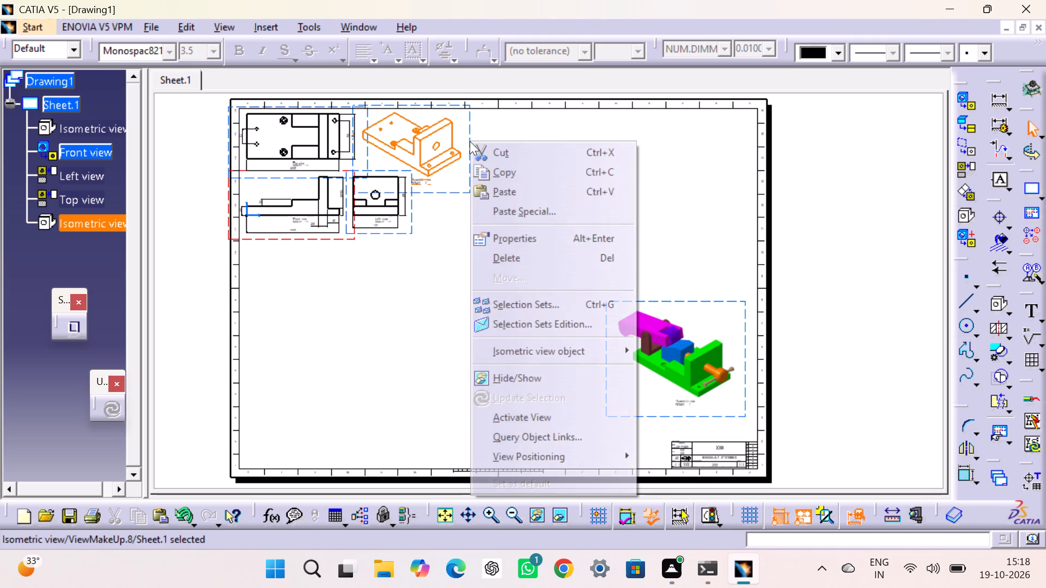
pyautogui.click(534, 235)
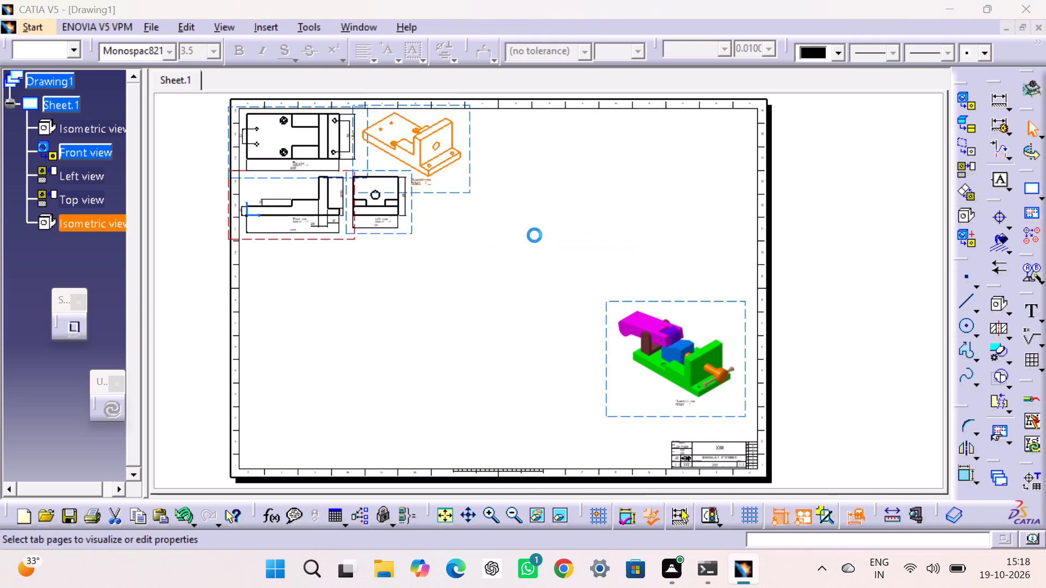
pyautogui.click(816, 216)
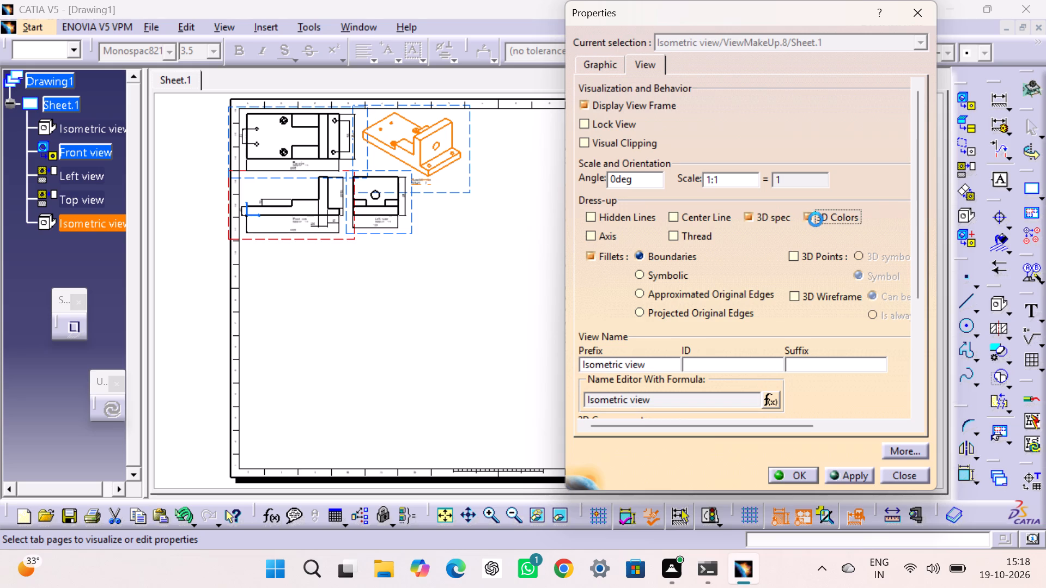
pyautogui.moveTo(916, 282); pyautogui.dragTo(914, 407)
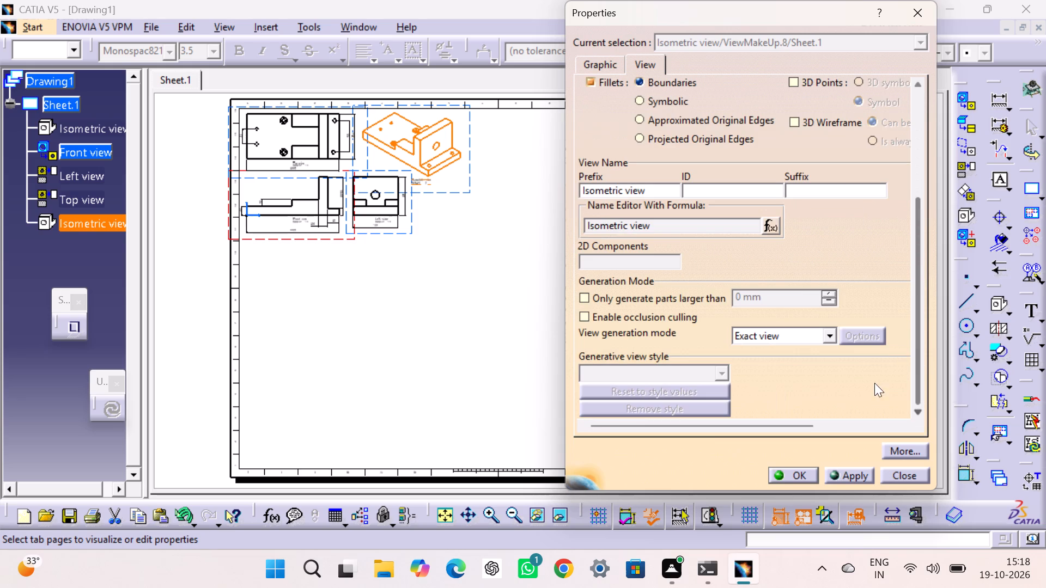
pyautogui.click(830, 338)
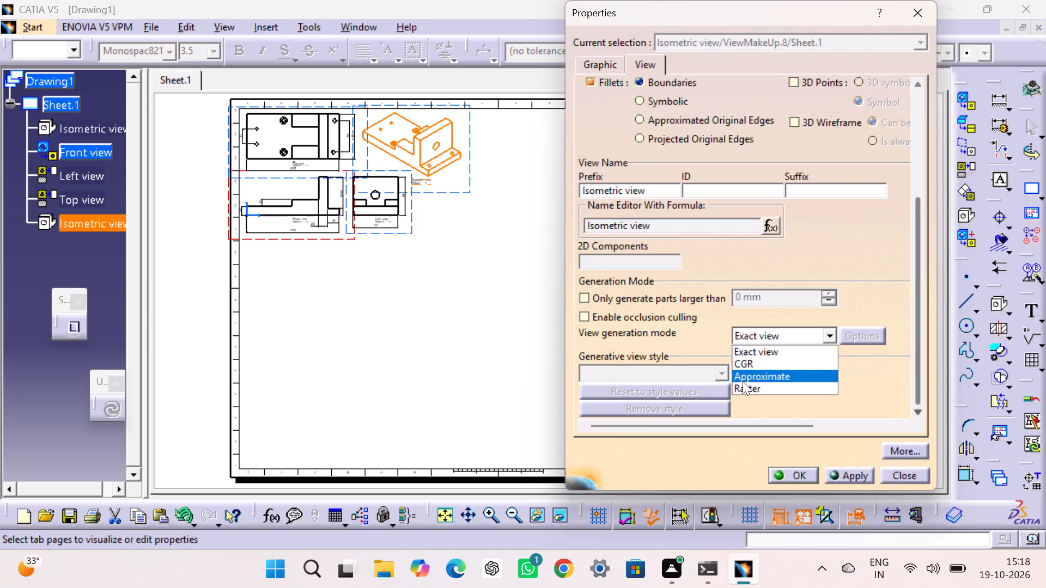
pyautogui.click(743, 385)
pyautogui.click(874, 331)
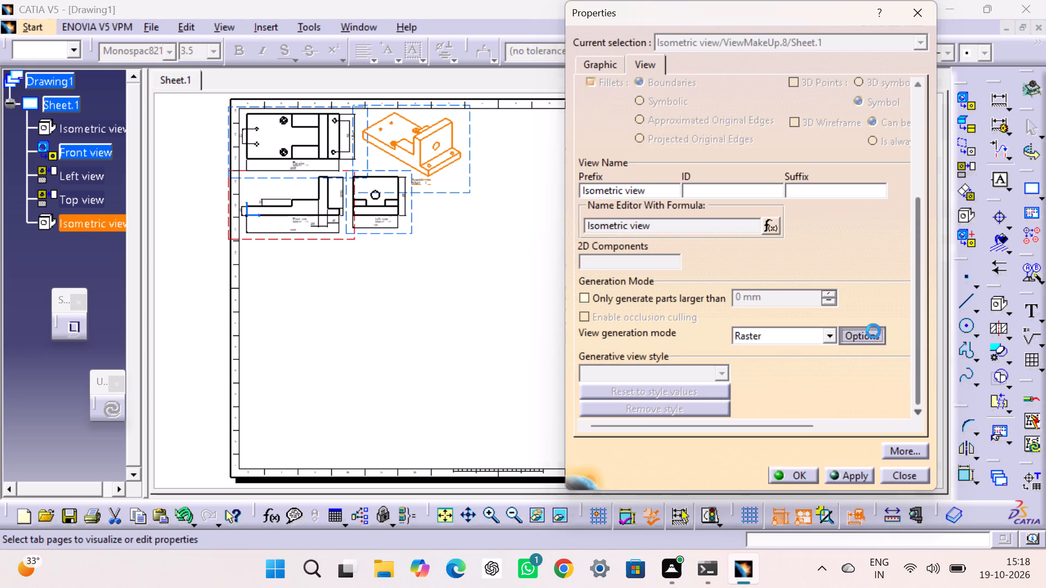
pyautogui.click(861, 371)
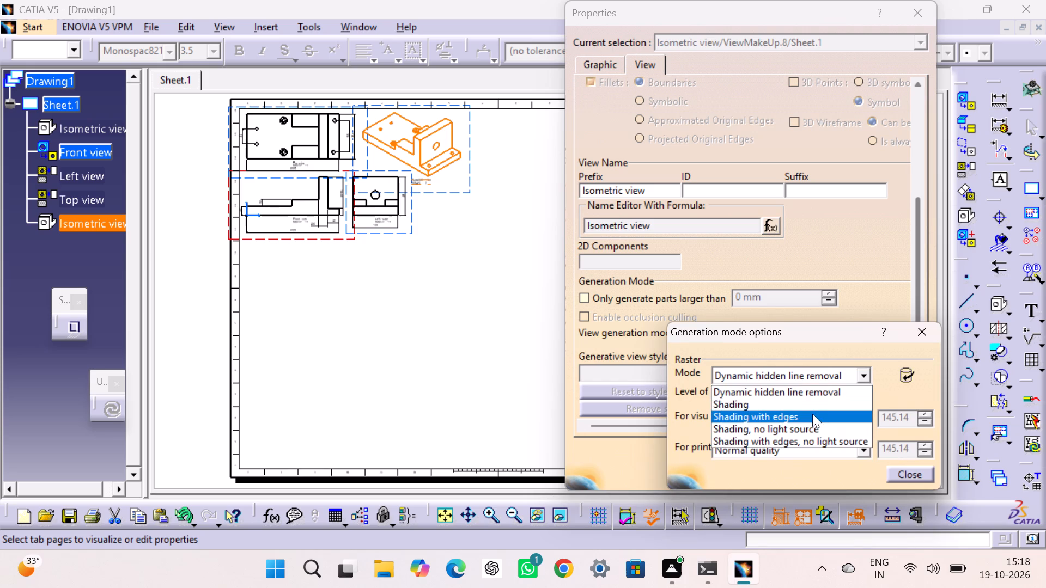
pyautogui.click(812, 414)
pyautogui.click(897, 473)
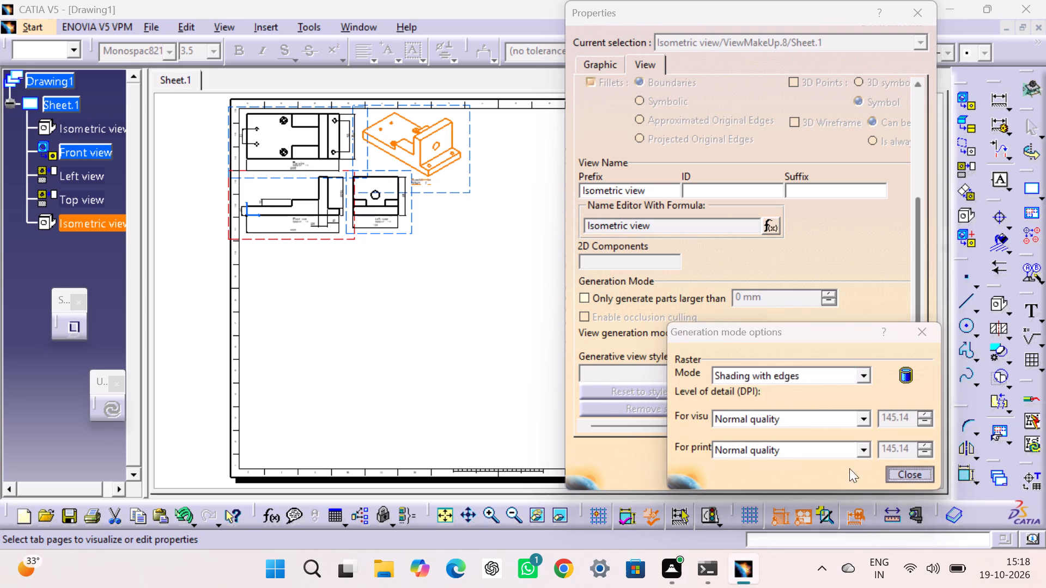
pyautogui.click(799, 475)
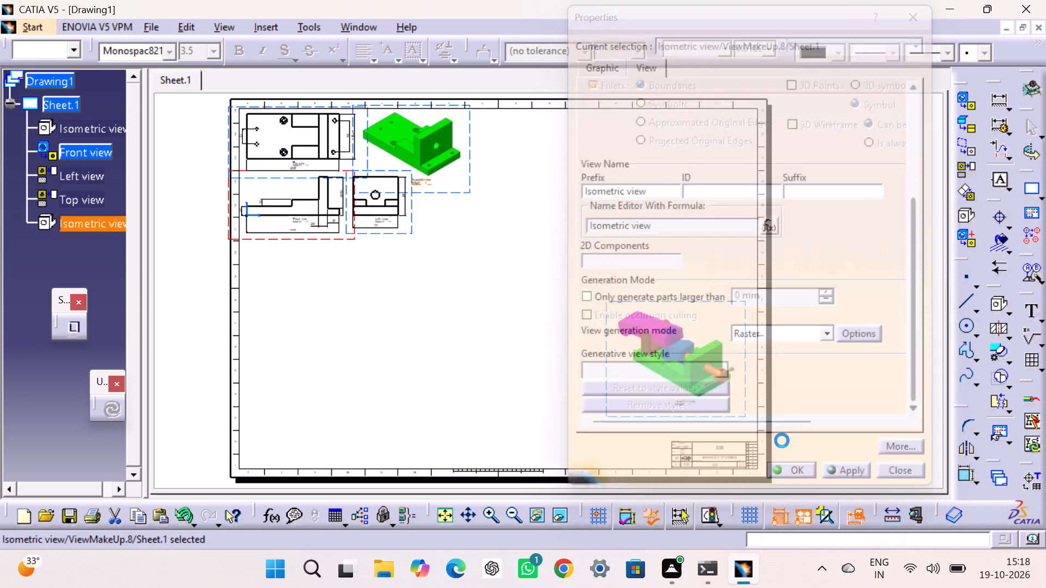
pyautogui.click(551, 237)
pyautogui.moveTo(550, 234); pyautogui.dragTo(567, 247, button='middle')
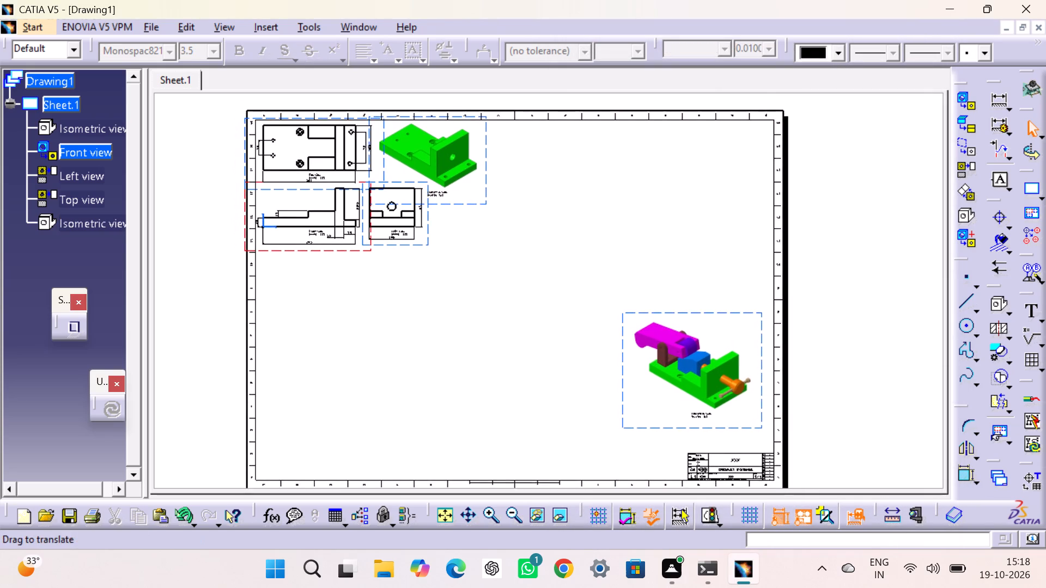
# Create a front view of long bolt.CATPart from its yz plane and place it beside the base's isometric view.
pyautogui.moveTo(567, 247); pyautogui.dragTo(576, 247, button='middle')
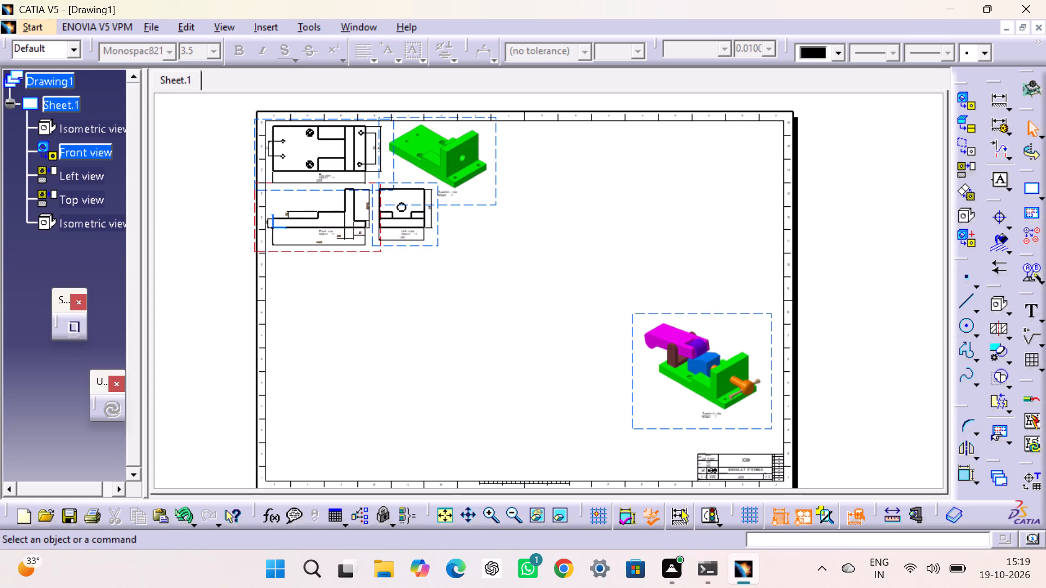
pyautogui.click(965, 94)
pyautogui.click(359, 23)
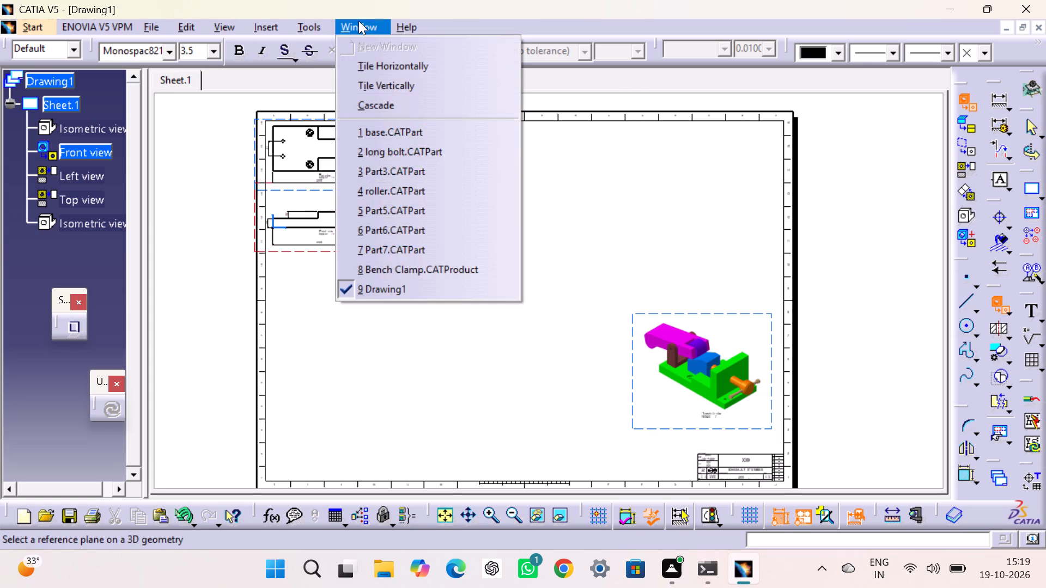
pyautogui.click(377, 154)
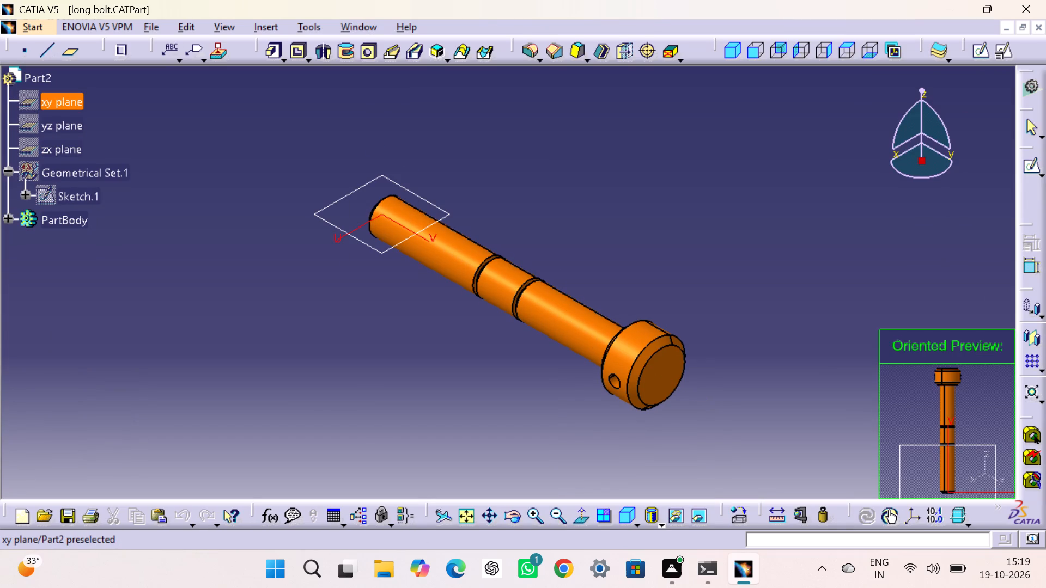
pyautogui.click(61, 126)
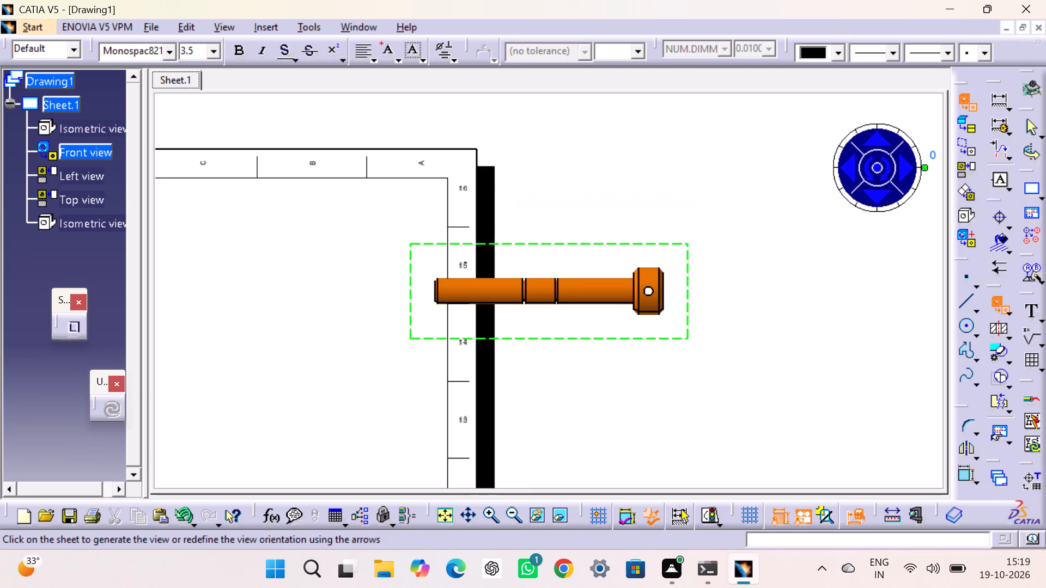
pyautogui.click(446, 503)
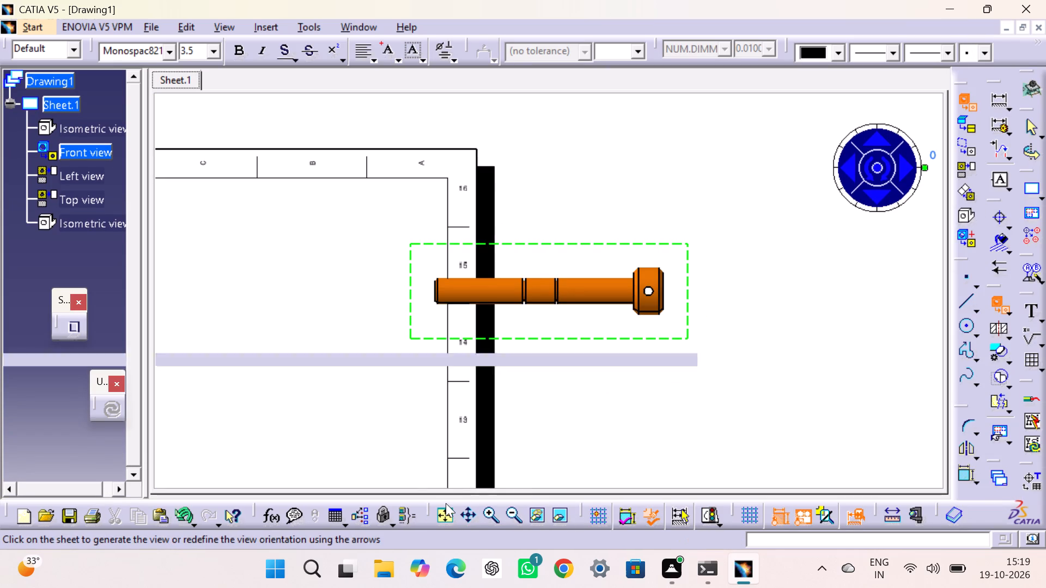
pyautogui.click(444, 511)
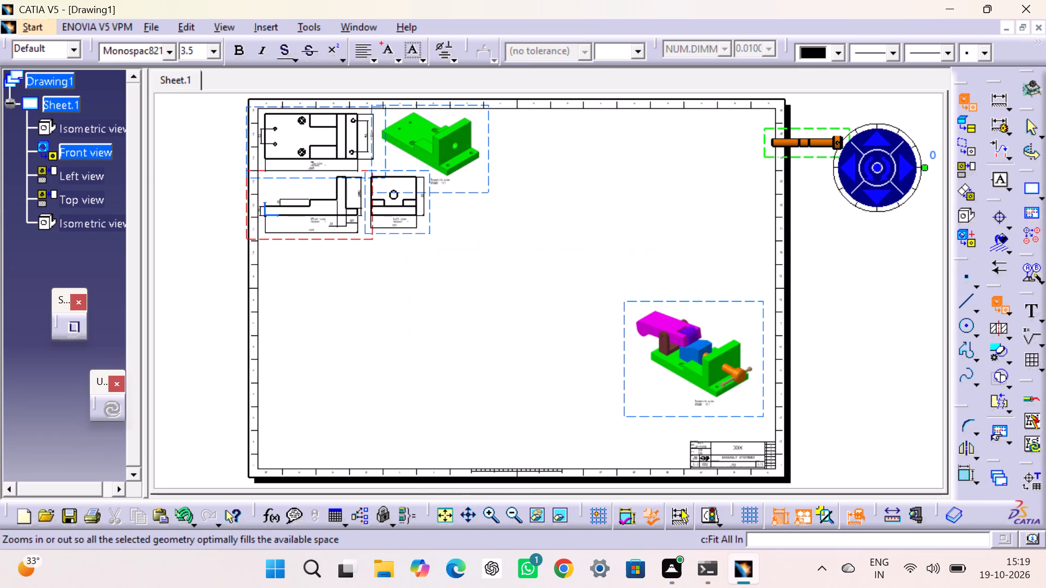
pyautogui.moveTo(765, 150); pyautogui.dragTo(494, 128)
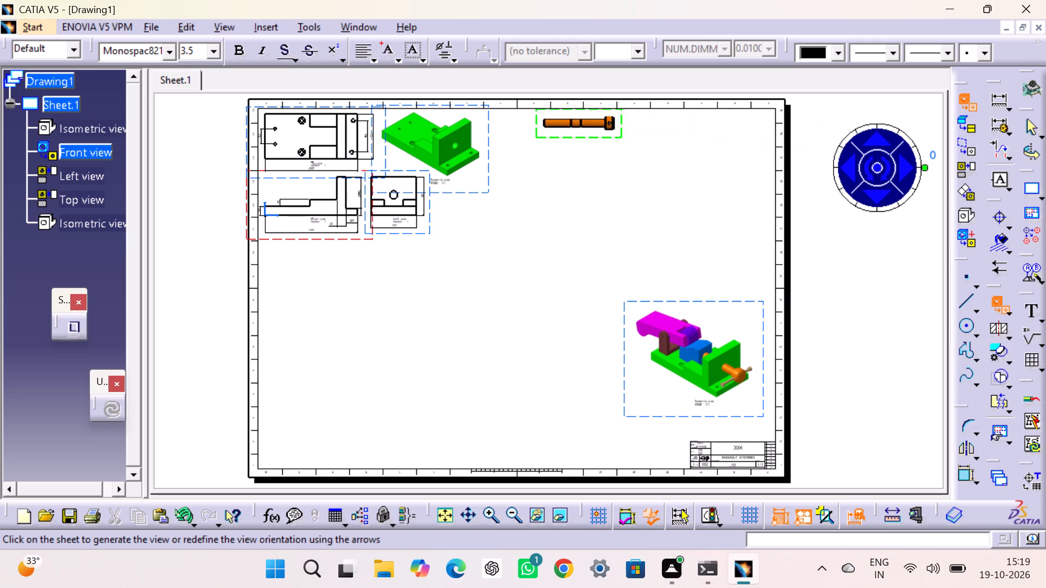
pyautogui.moveTo(494, 128); pyautogui.dragTo(495, 141)
pyautogui.click(495, 141)
pyautogui.click(662, 203)
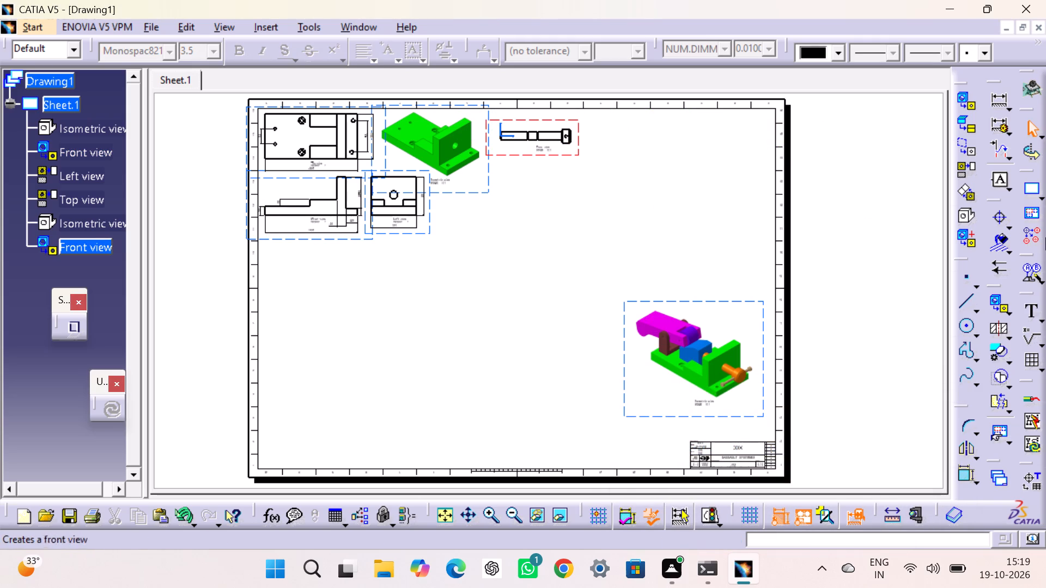
# Create an isometric view of long bolt.CATPart and place it beside the bolt's front view, near the sheet's upper border.
pyautogui.click(962, 213)
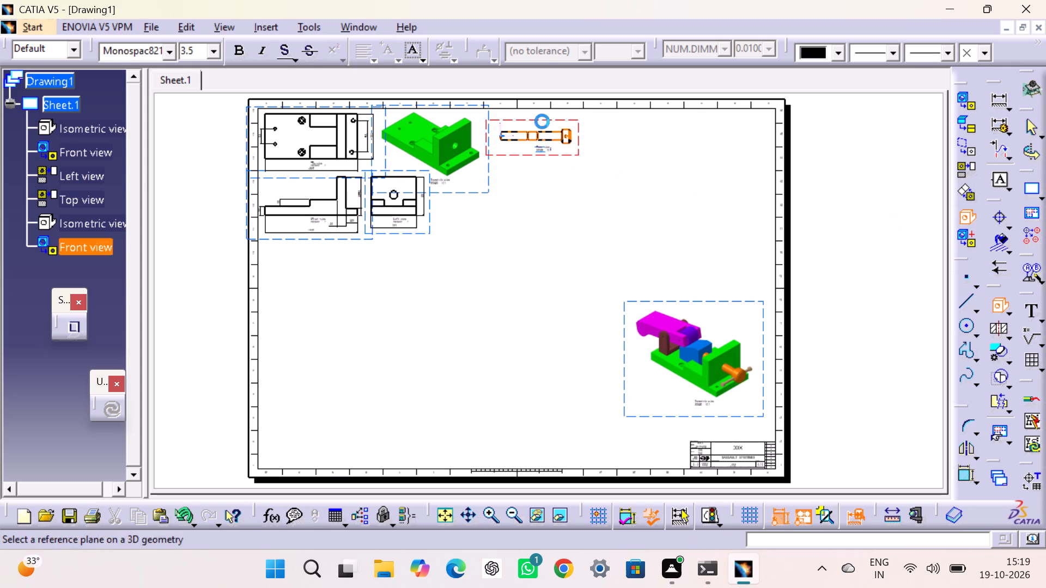
pyautogui.click(358, 25)
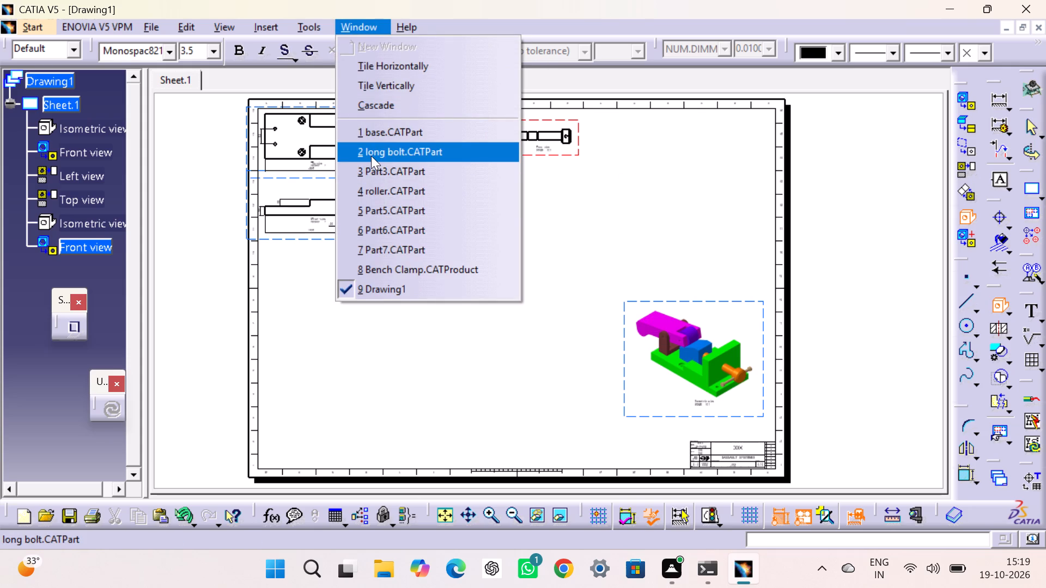
pyautogui.click(371, 156)
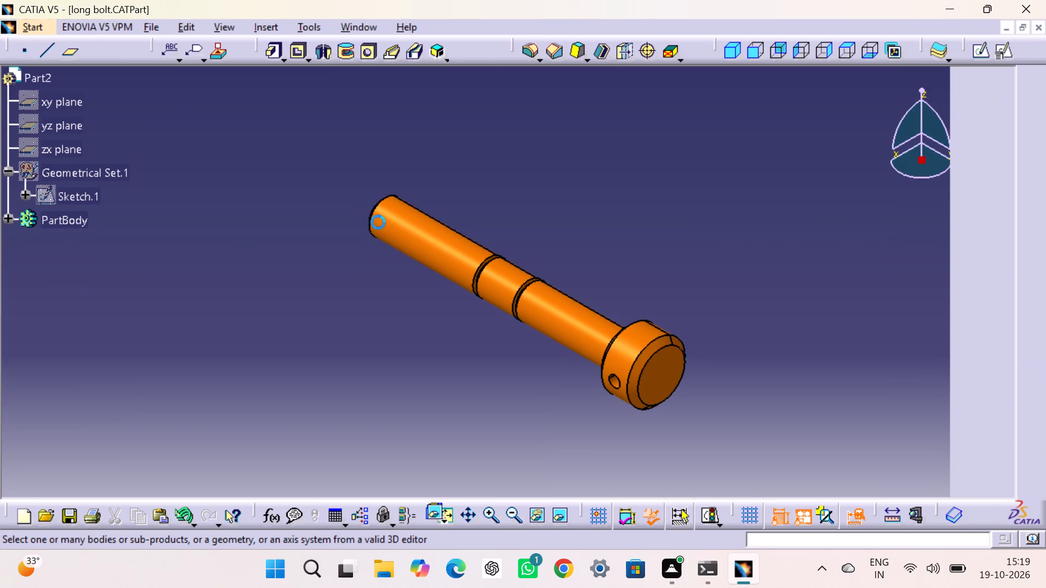
pyautogui.click(413, 247)
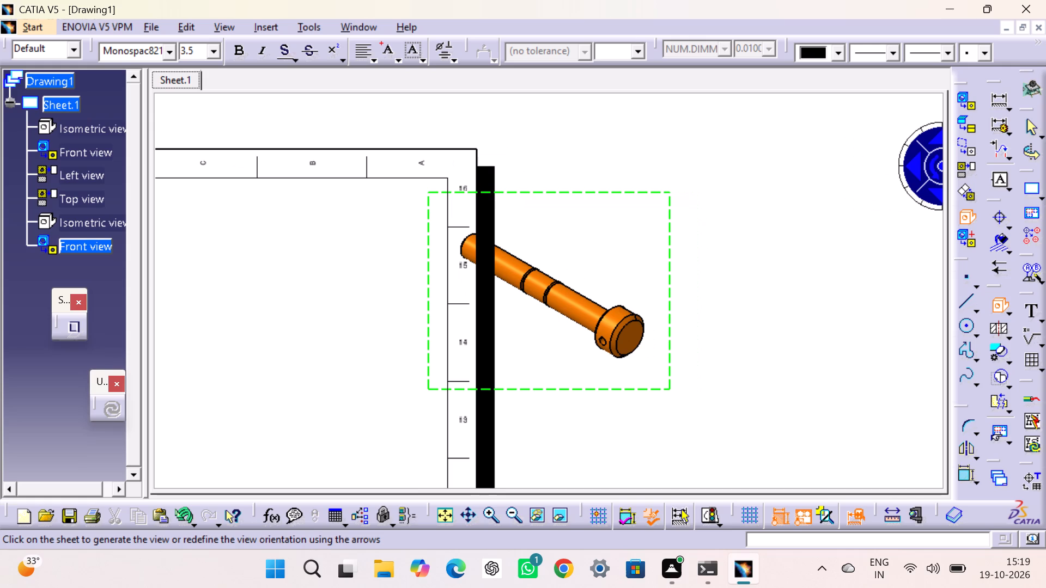
pyautogui.click(448, 511)
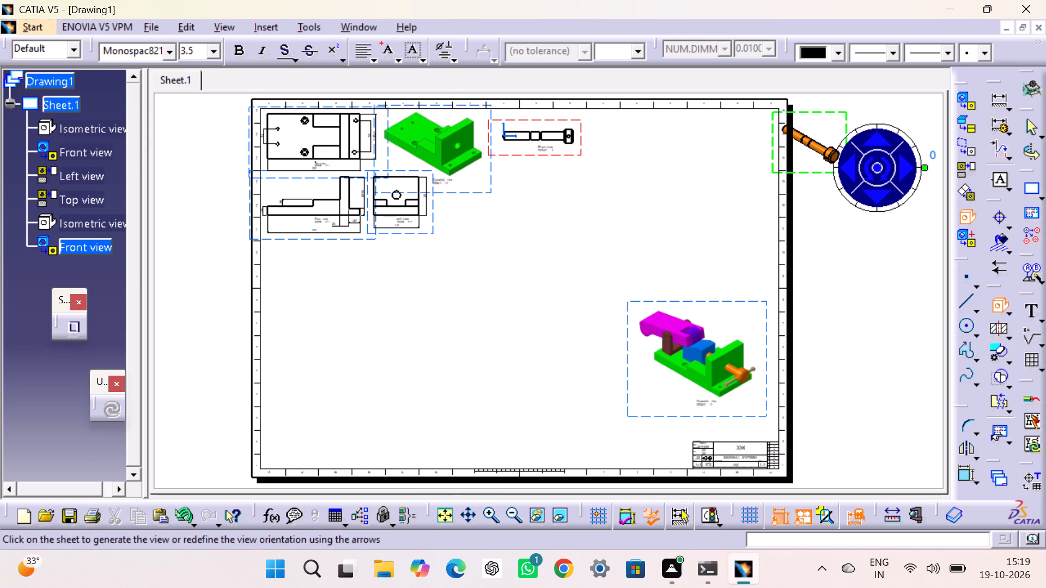
pyautogui.moveTo(773, 138); pyautogui.dragTo(695, 144)
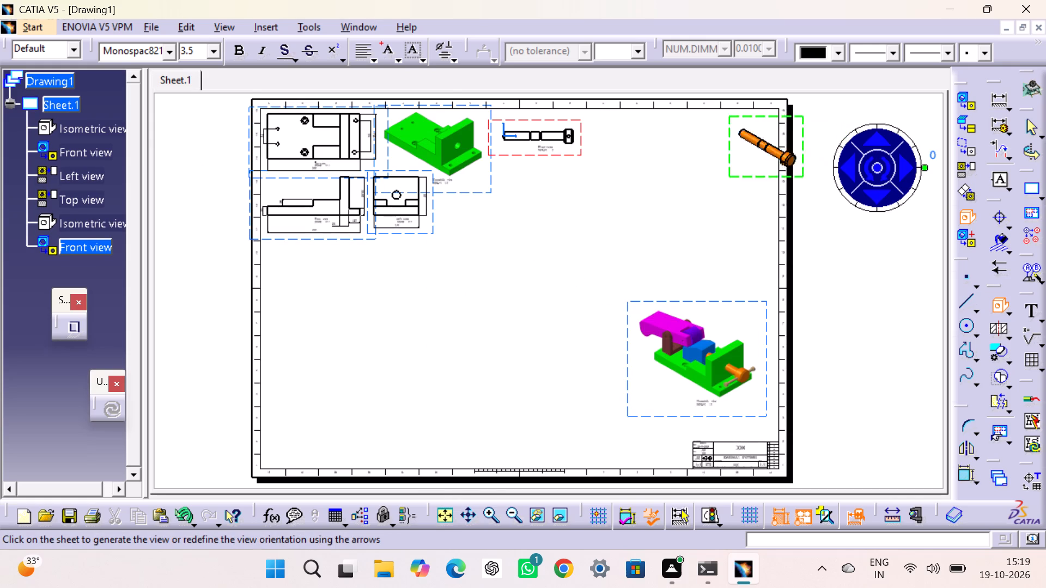
pyautogui.moveTo(695, 144); pyautogui.dragTo(556, 125)
pyautogui.click(588, 218)
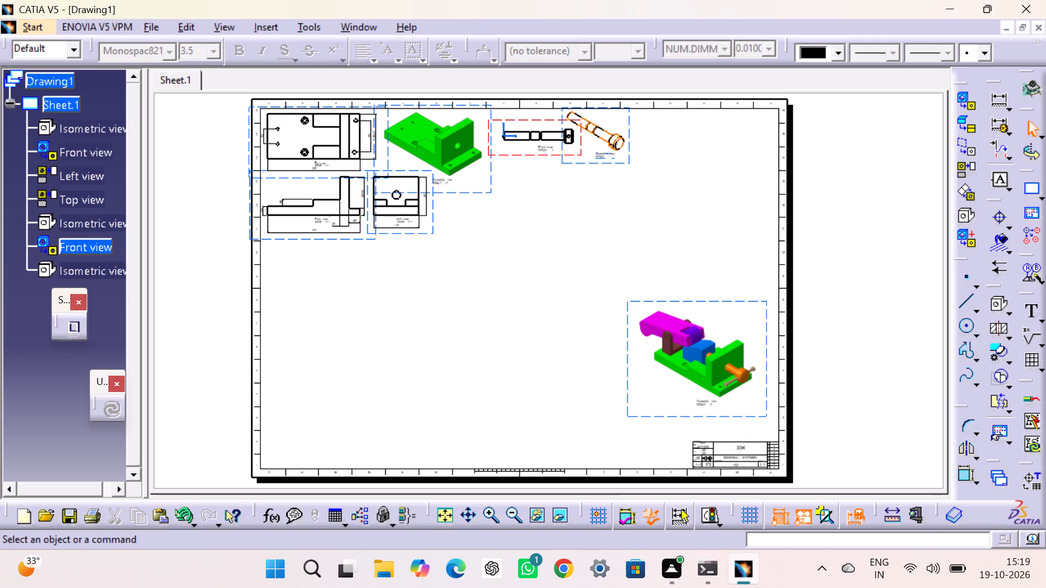
# Enable 3D Colors for the long bolt's isometric view and set its generation mode to Raster, Shading with edges.
pyautogui.rightClick(626, 160)
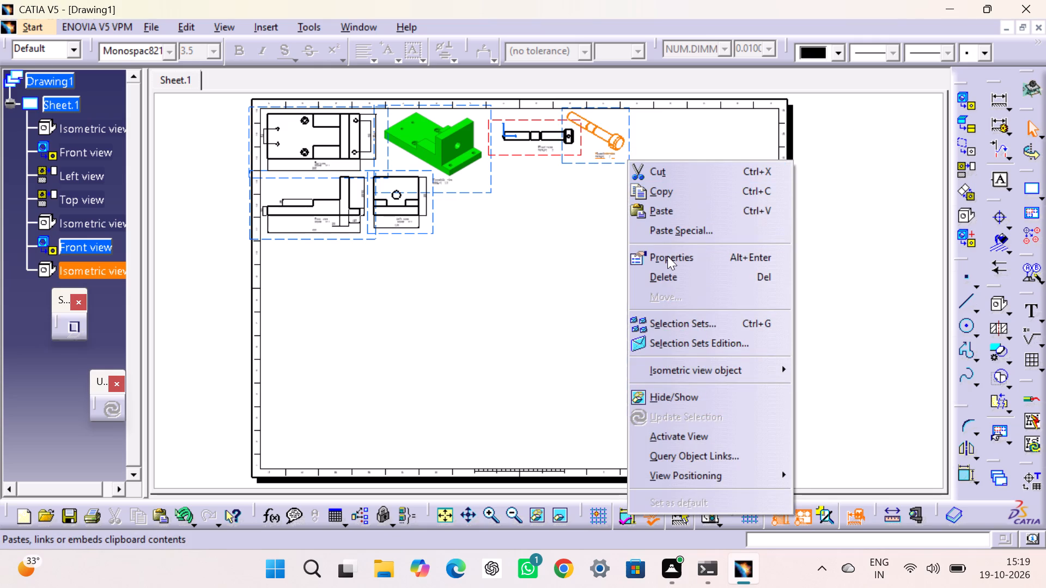
pyautogui.click(667, 256)
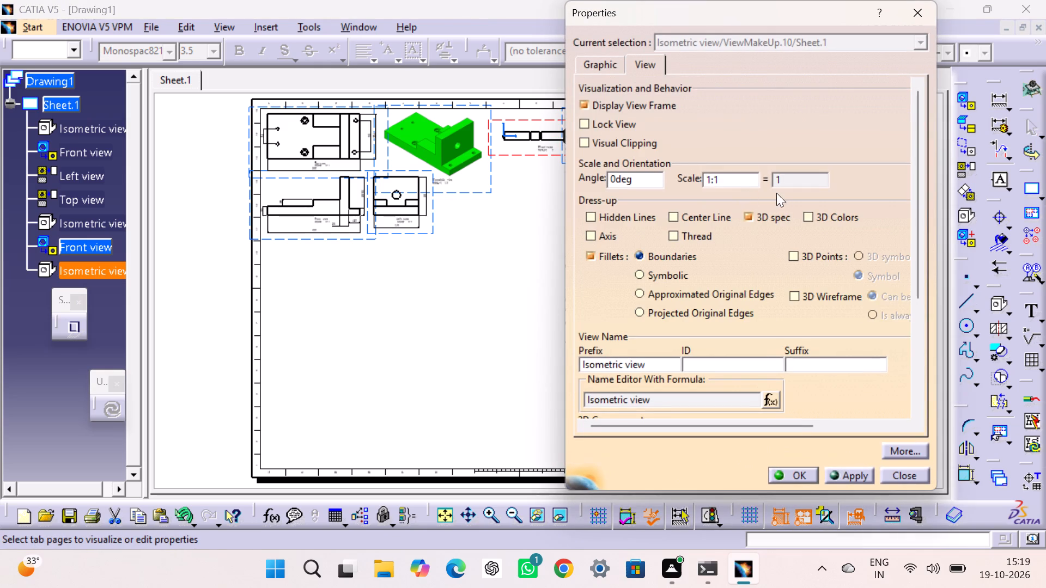
pyautogui.click(814, 217)
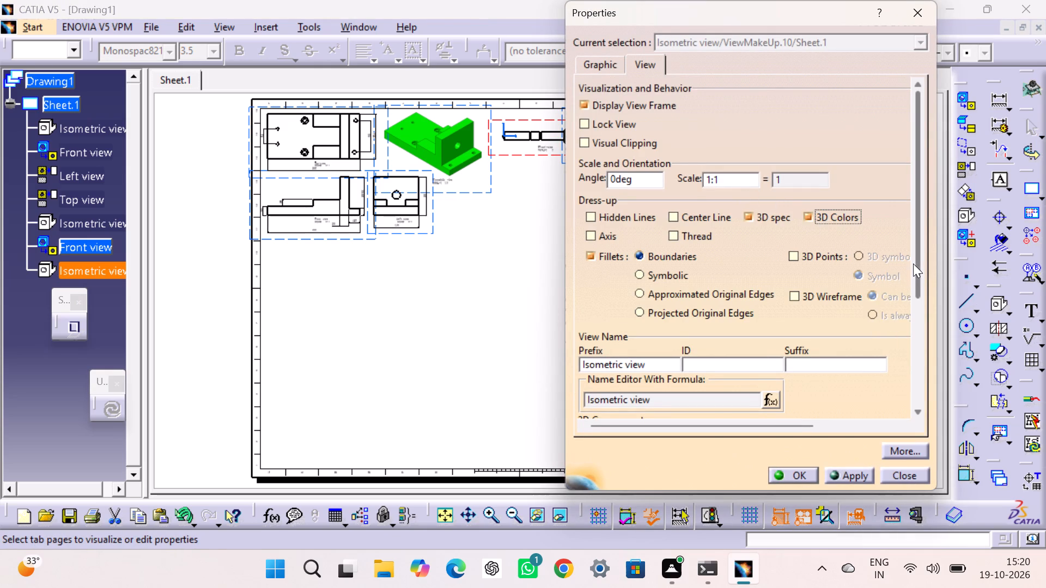
pyautogui.moveTo(913, 264); pyautogui.dragTo(903, 392)
pyautogui.click(824, 337)
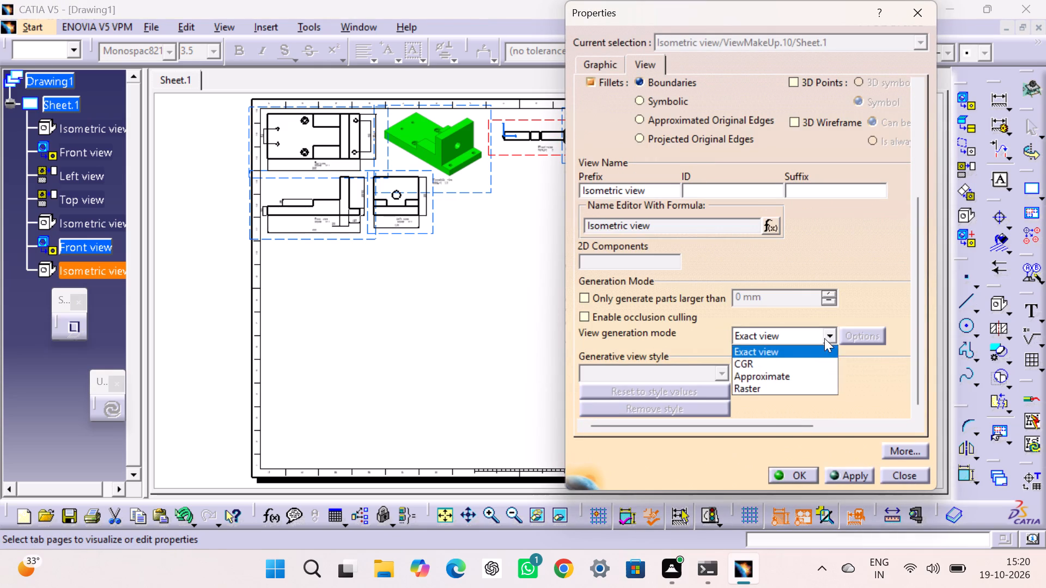
pyautogui.click(804, 387)
pyautogui.click(849, 336)
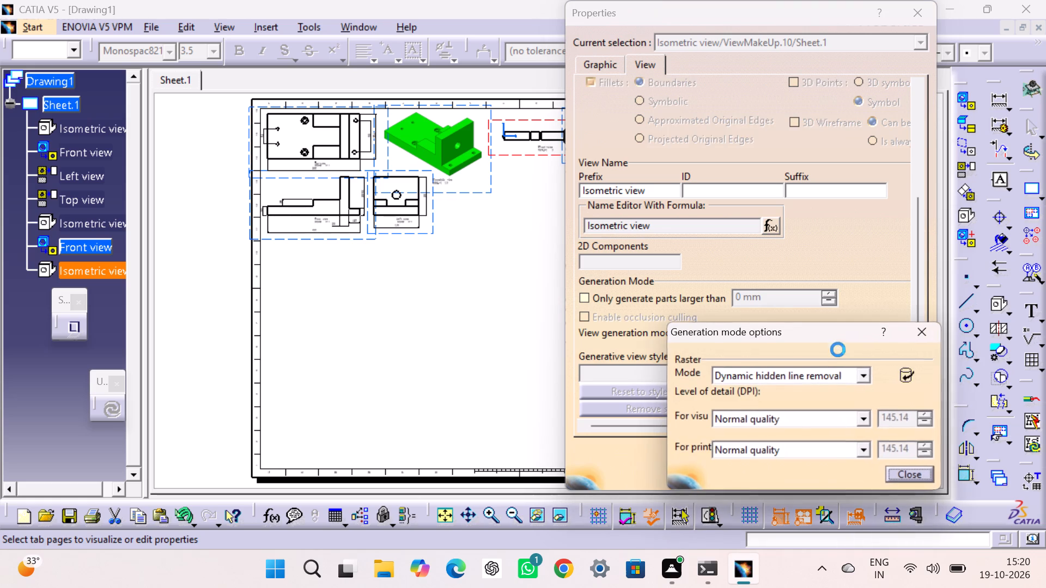
pyautogui.click(861, 373)
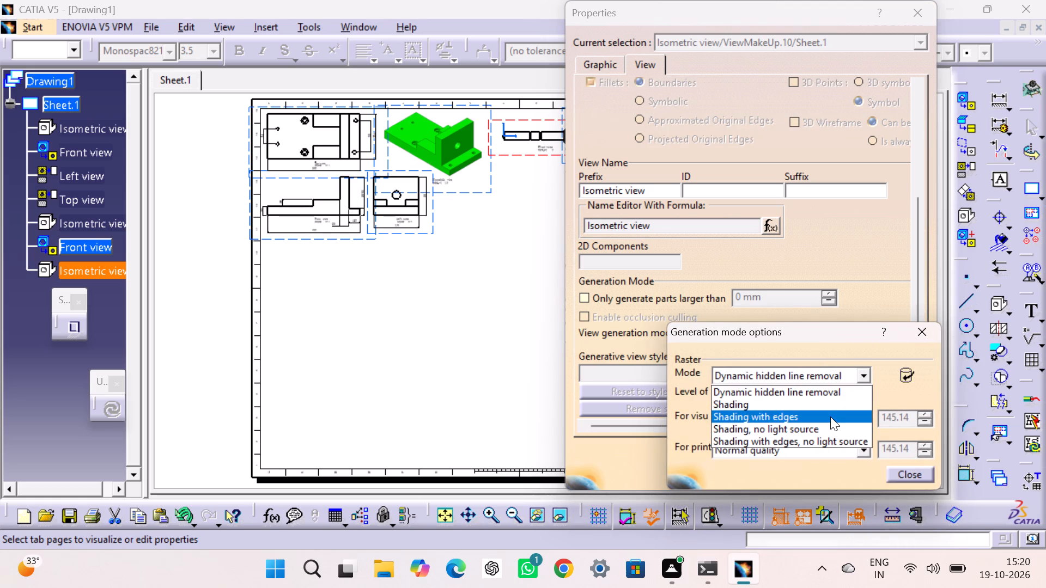
pyautogui.click(830, 416)
pyautogui.click(904, 476)
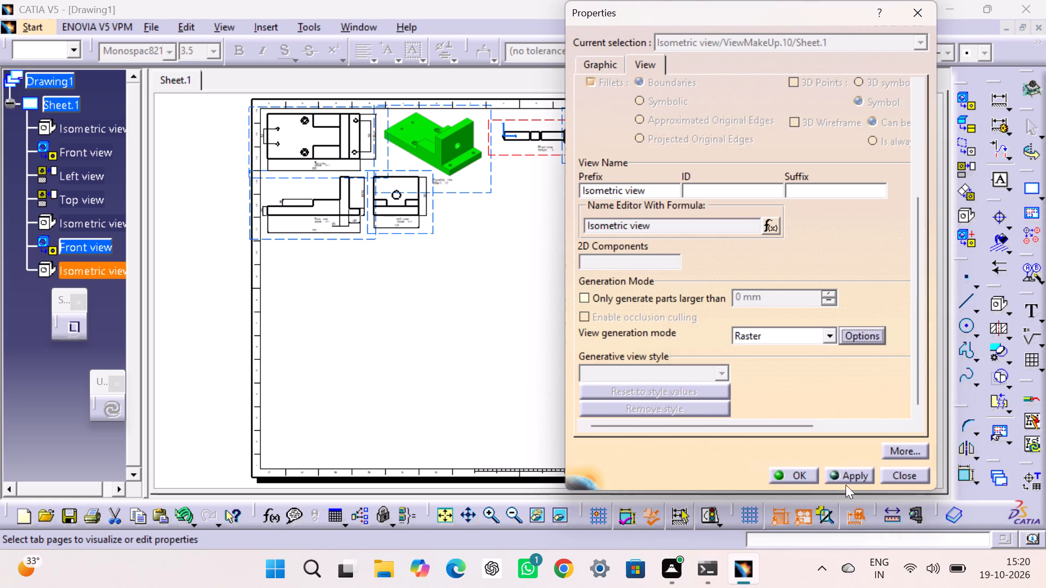
pyautogui.click(796, 474)
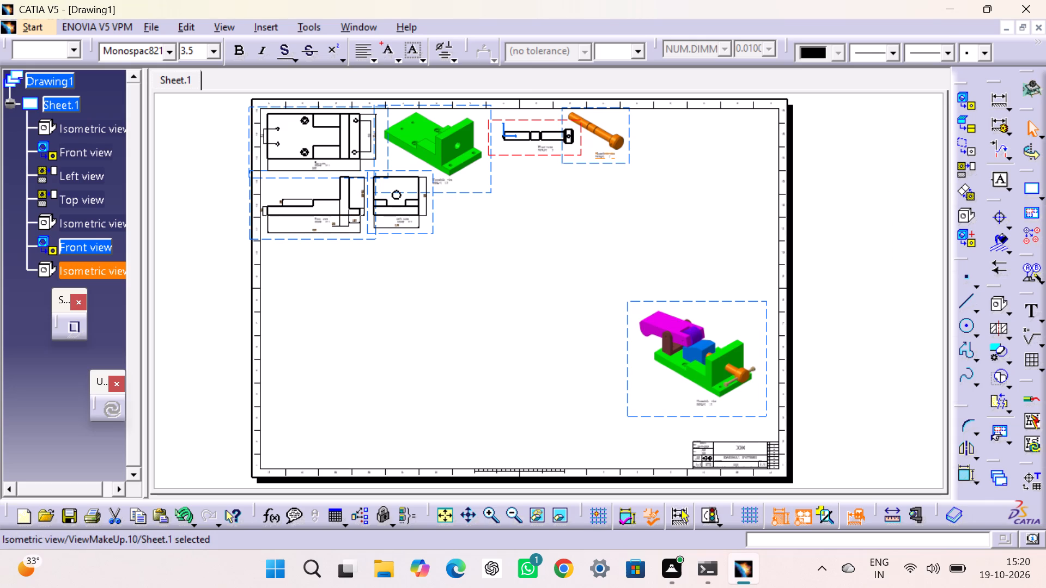
# Create a front view of Part3.CATPart from its yz plane and place it below the long bolt's front view.
pyautogui.click(962, 95)
pyautogui.click(349, 24)
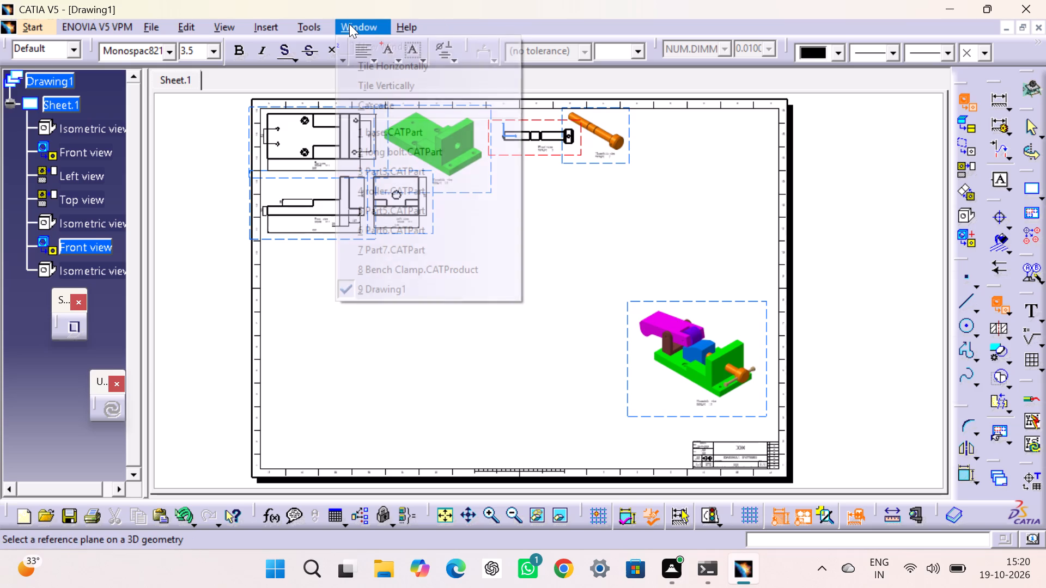
pyautogui.click(376, 172)
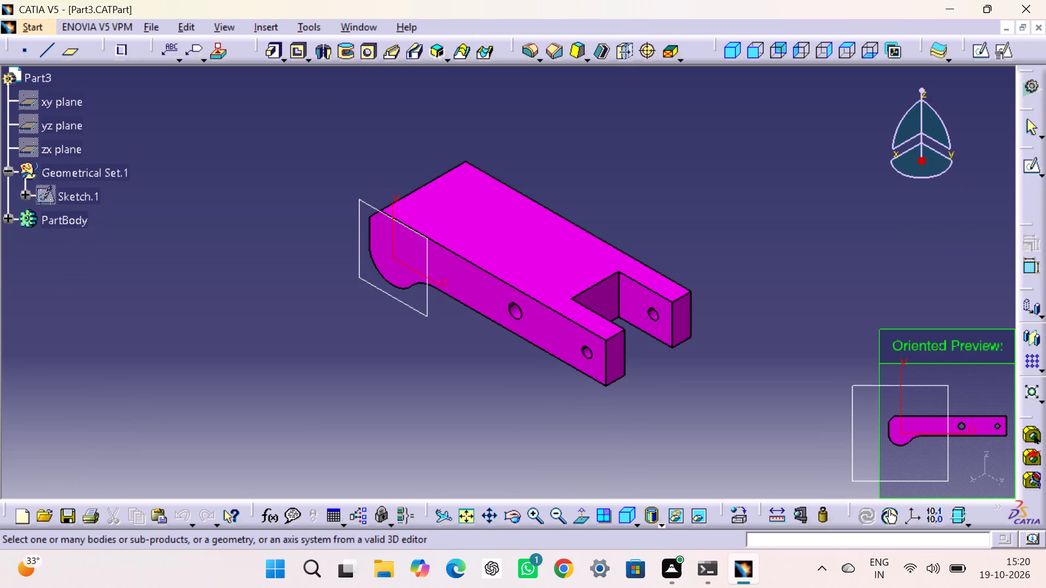
pyautogui.click(618, 512)
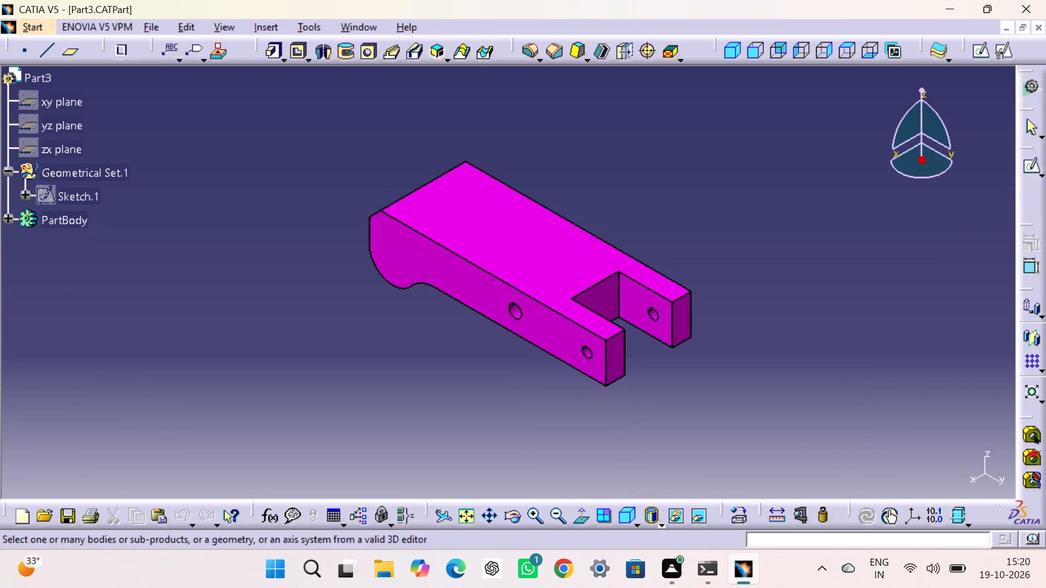
pyautogui.click(60, 117)
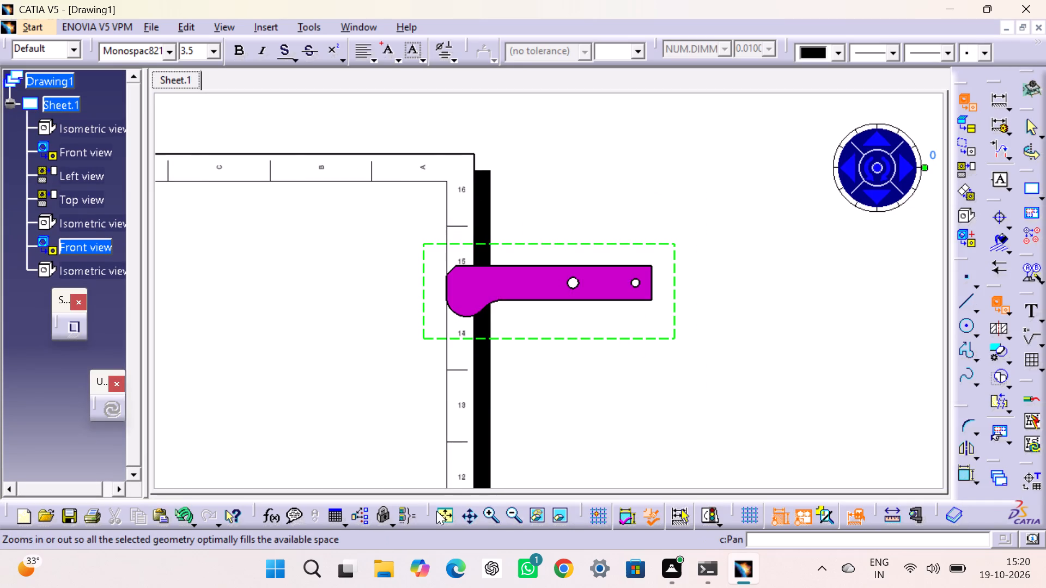
pyautogui.click(435, 510)
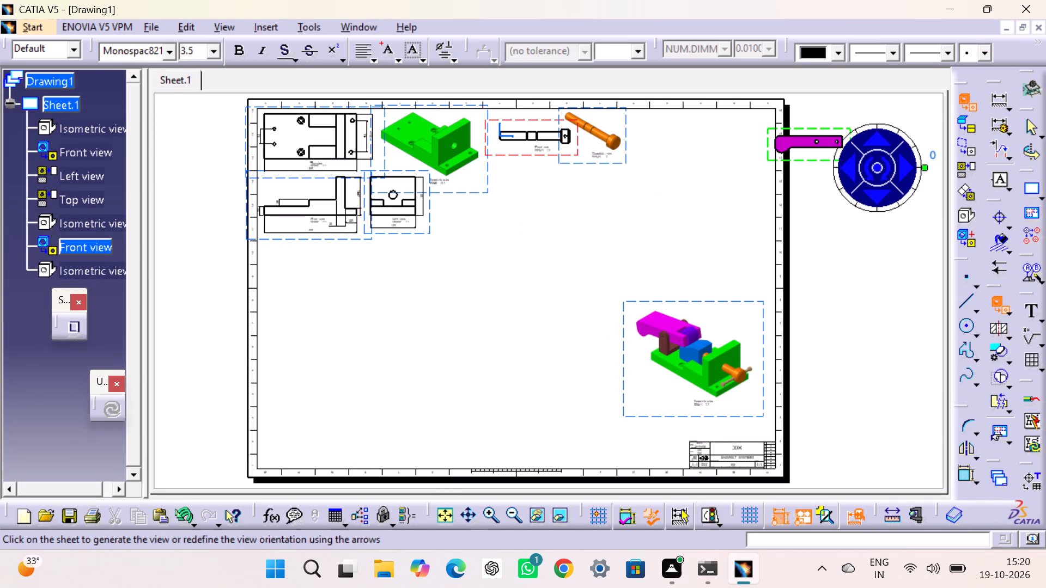
pyautogui.moveTo(764, 153); pyautogui.dragTo(513, 229)
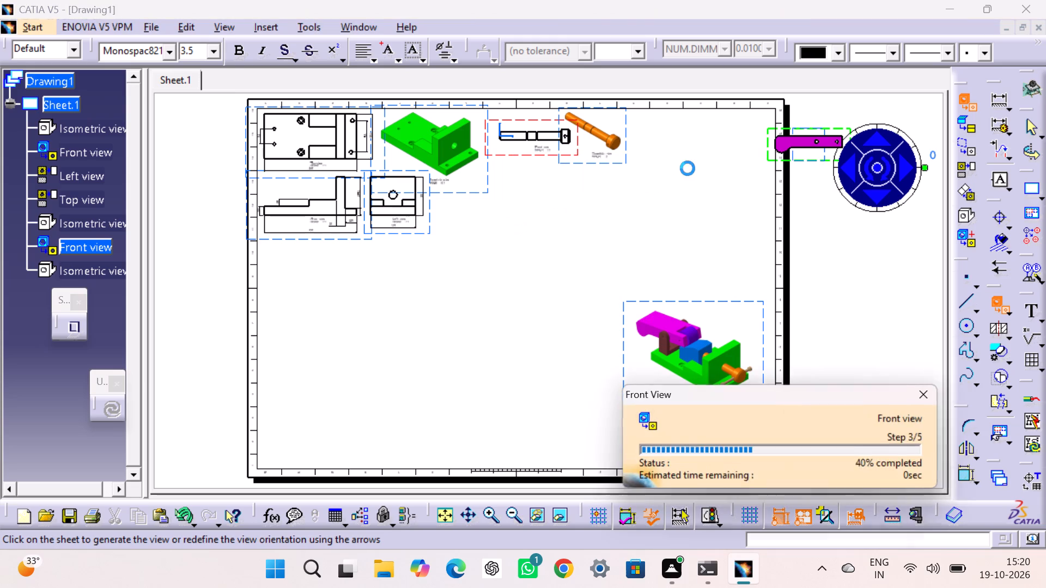
pyautogui.moveTo(769, 162); pyautogui.dragTo(575, 224)
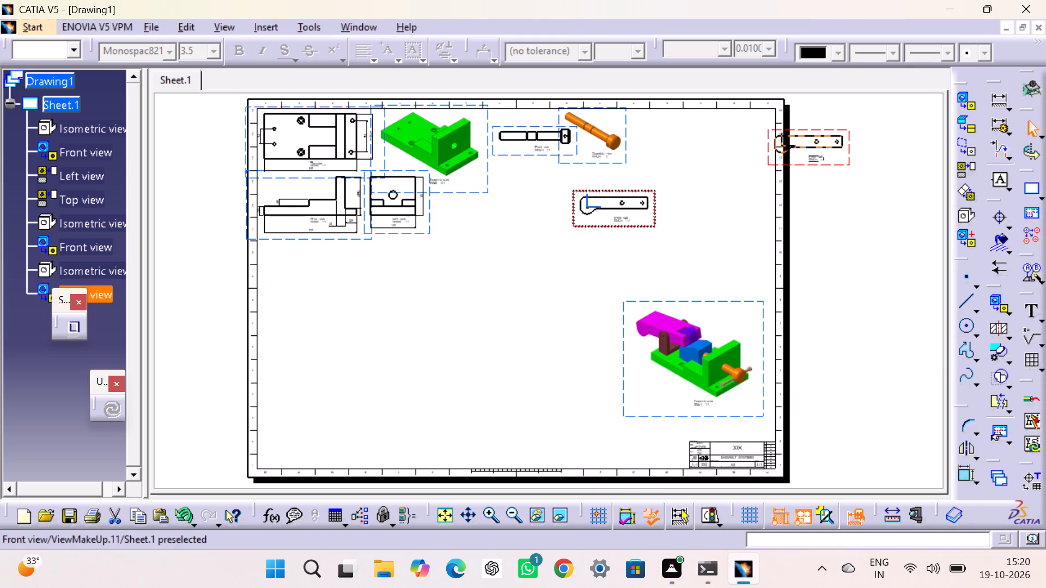
pyautogui.moveTo(575, 224); pyautogui.dragTo(484, 238)
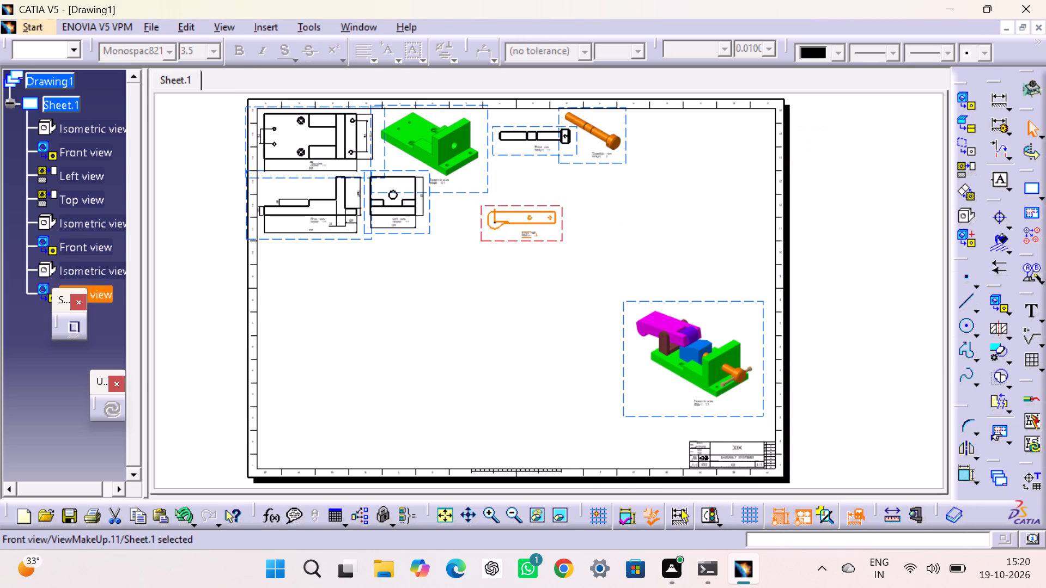
pyautogui.click(625, 226)
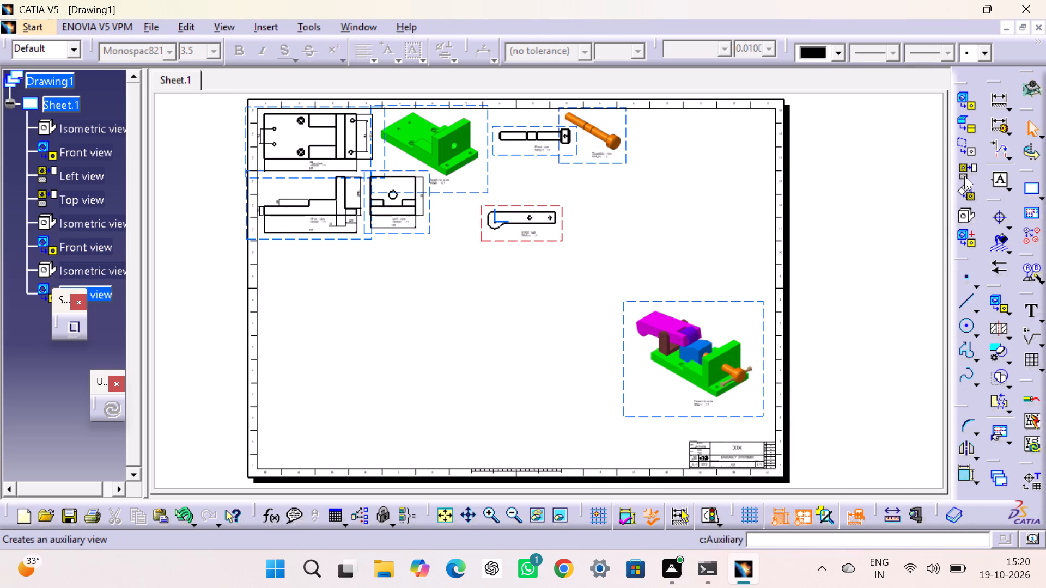
# Project a top view of Part3 below its front view and move it closer to the front view.
pyautogui.click(964, 175)
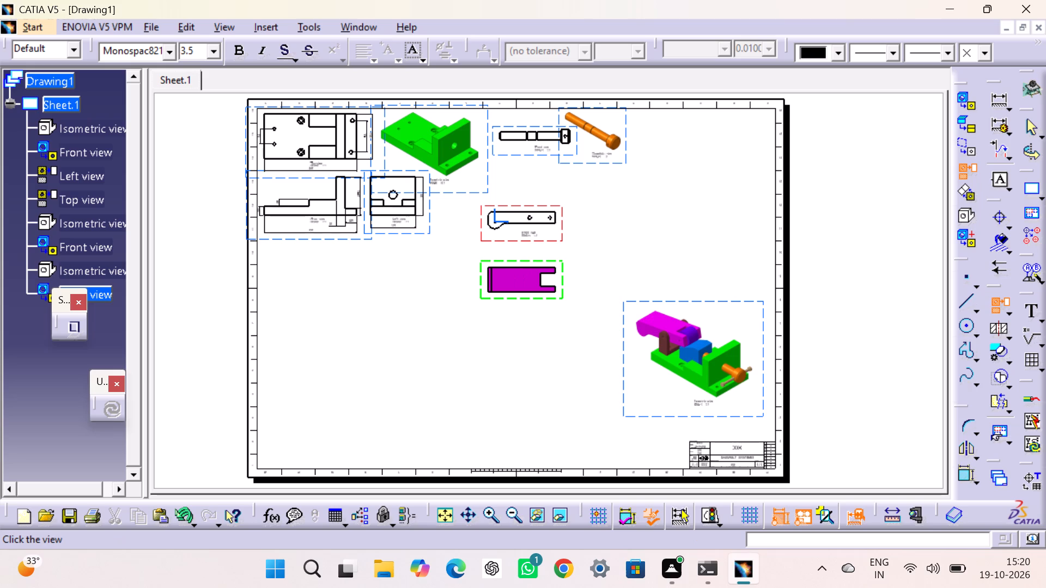
pyautogui.click(520, 278)
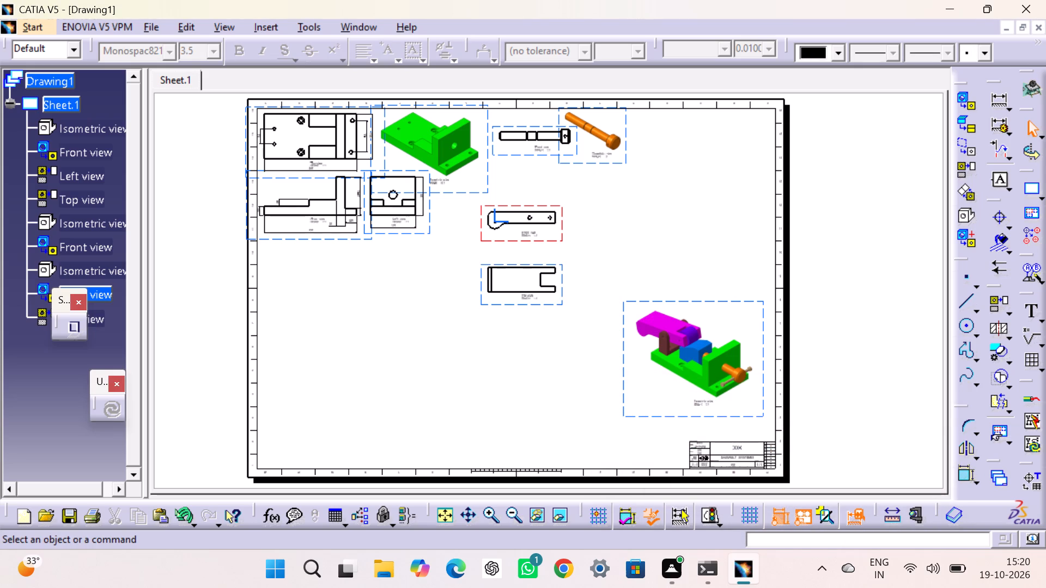
pyautogui.click(630, 225)
pyautogui.moveTo(553, 264); pyautogui.dragTo(554, 249)
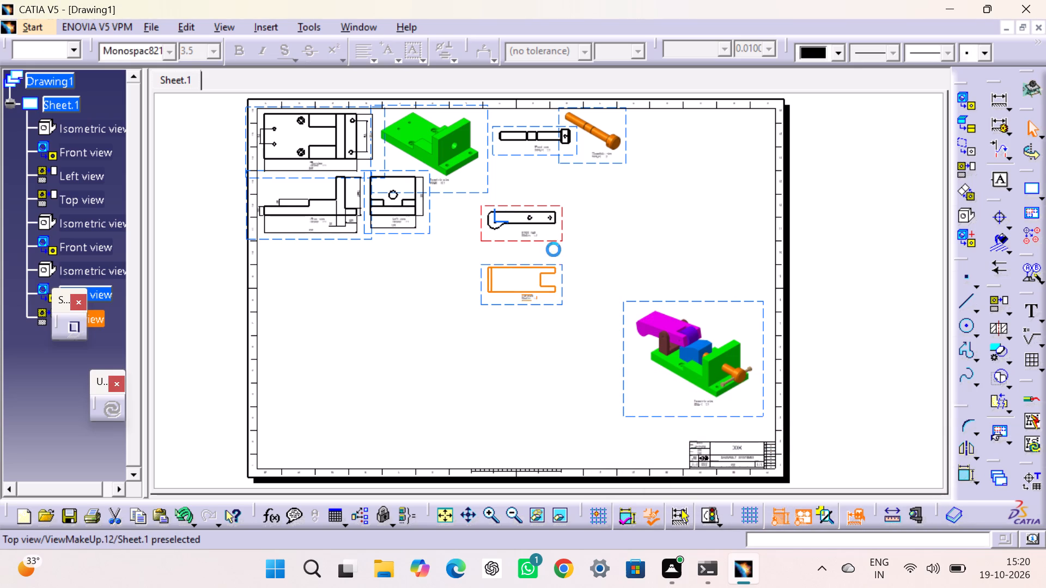
# Move Part3's top view above its front view, directly below the long bolt's front view.
pyautogui.moveTo(554, 249); pyautogui.dragTo(555, 162)
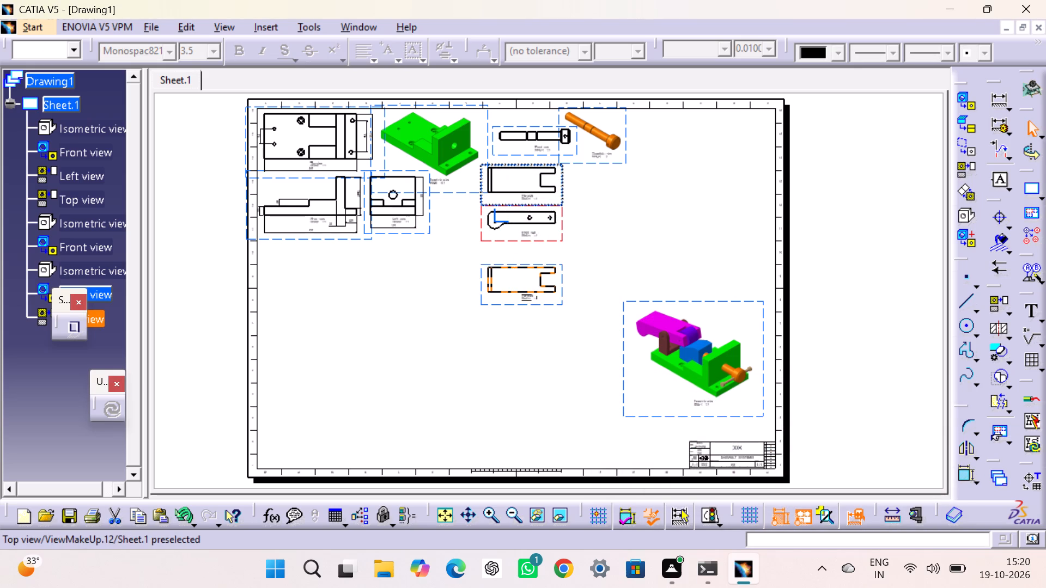
pyautogui.moveTo(555, 162); pyautogui.dragTo(555, 162)
pyautogui.click(630, 231)
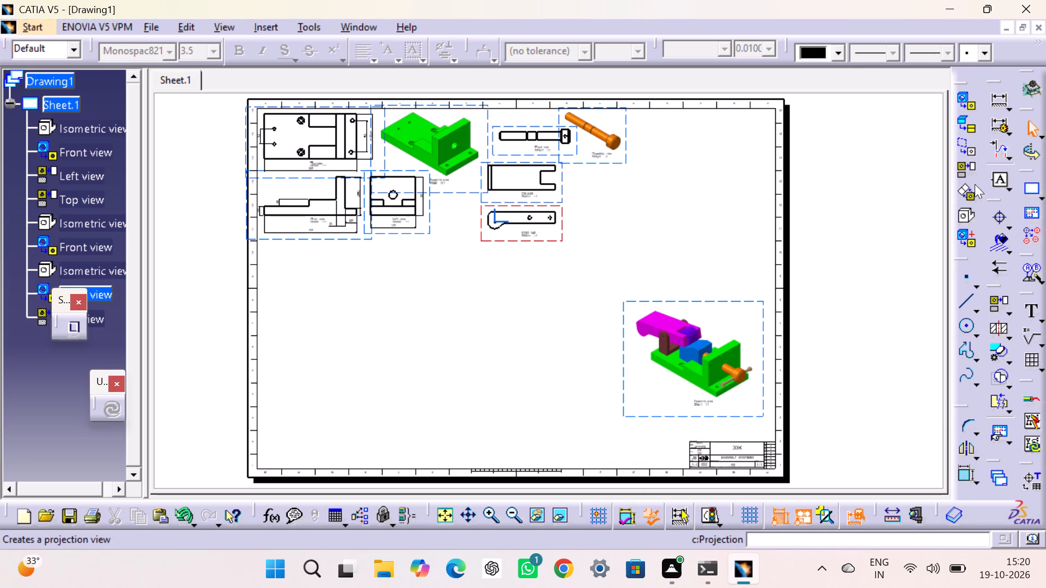
# Create an isometric view of Part3.CATPart and place it beside Part3's front and top views, below the long bolt's isometric view.
pyautogui.click(964, 209)
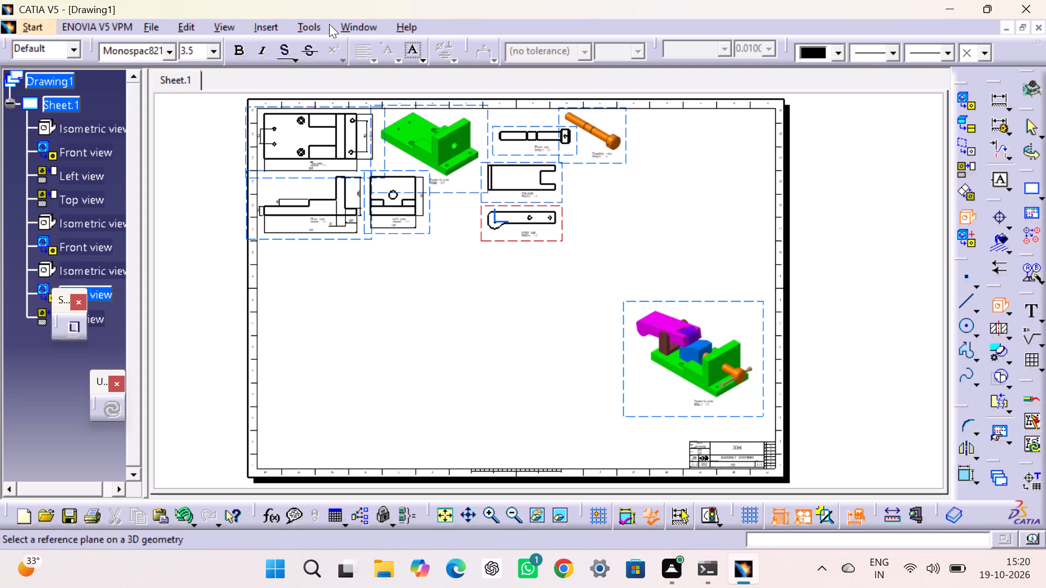
pyautogui.click(352, 27)
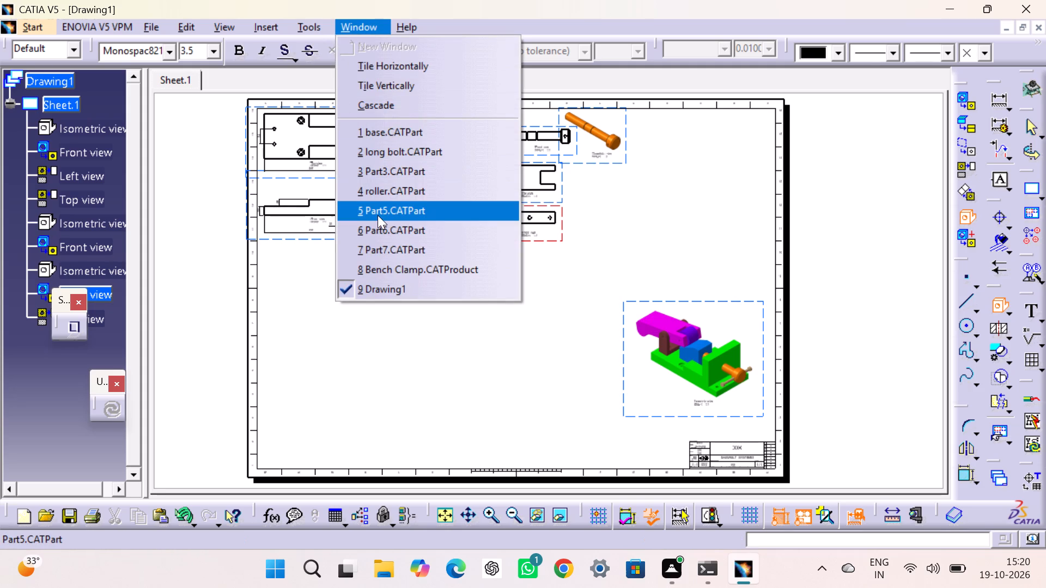
pyautogui.click(397, 178)
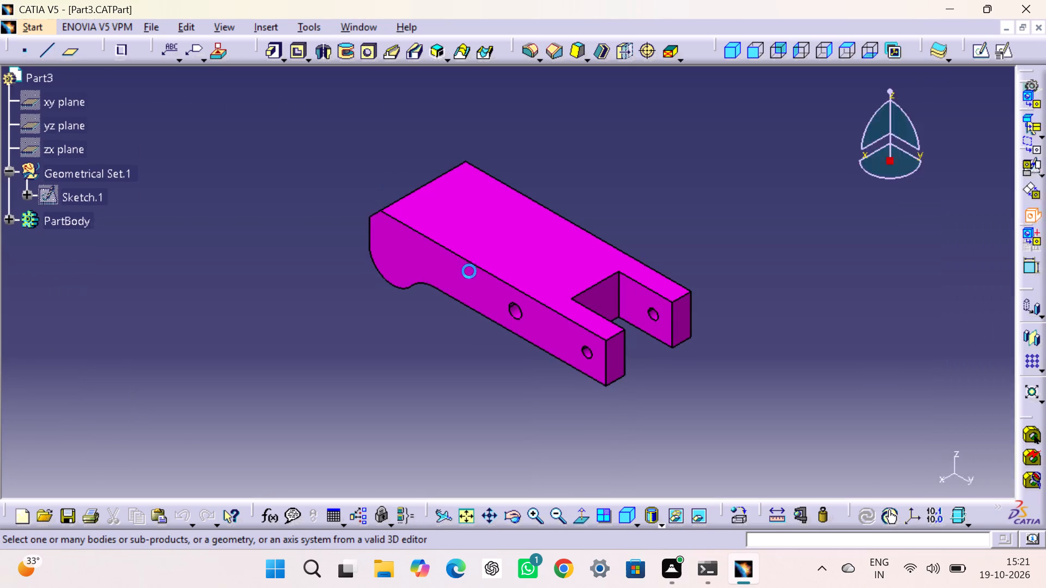
pyautogui.click(469, 272)
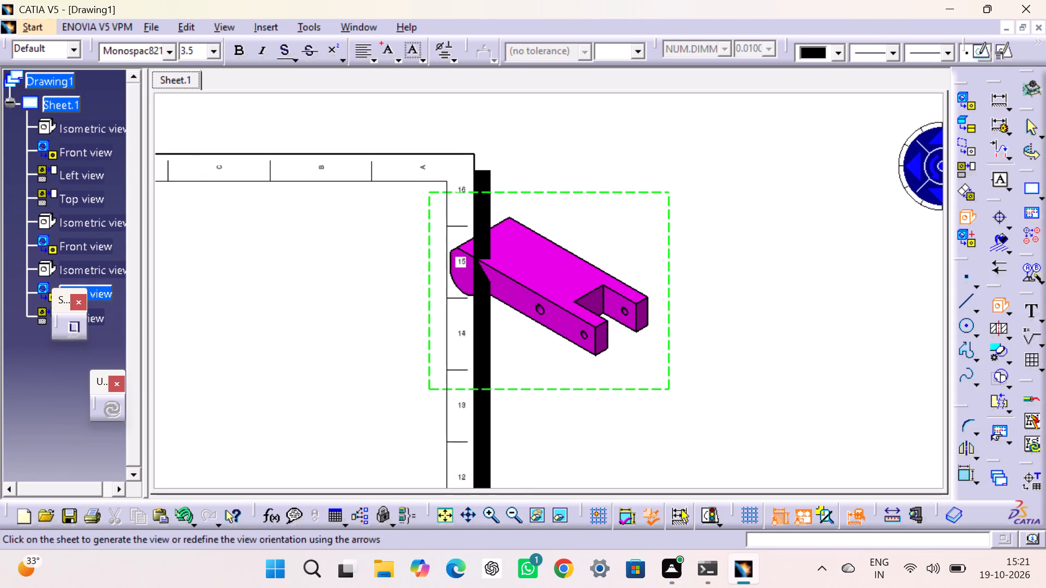
pyautogui.click(443, 517)
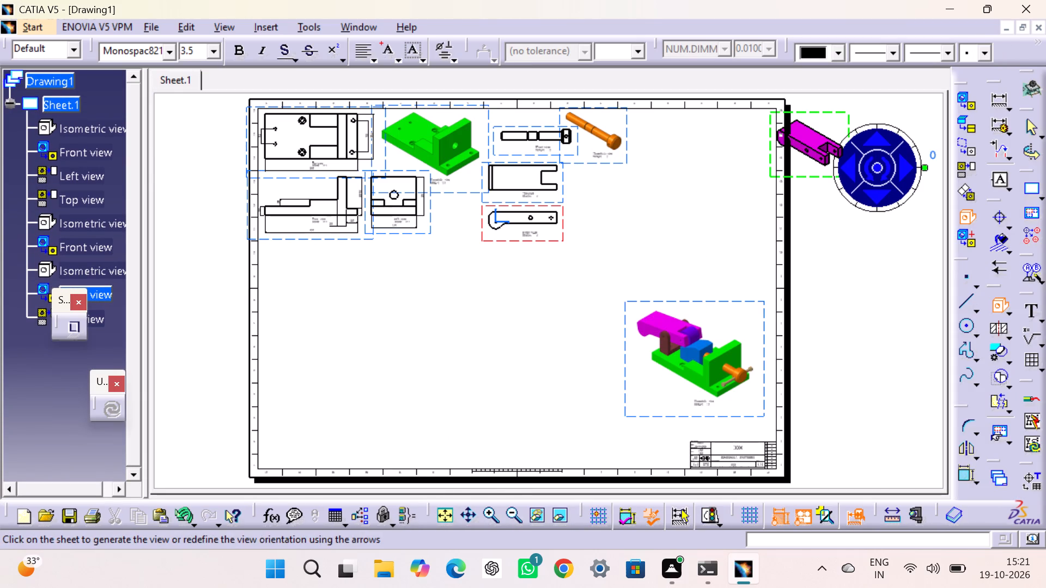
pyautogui.moveTo(769, 156); pyautogui.dragTo(589, 228)
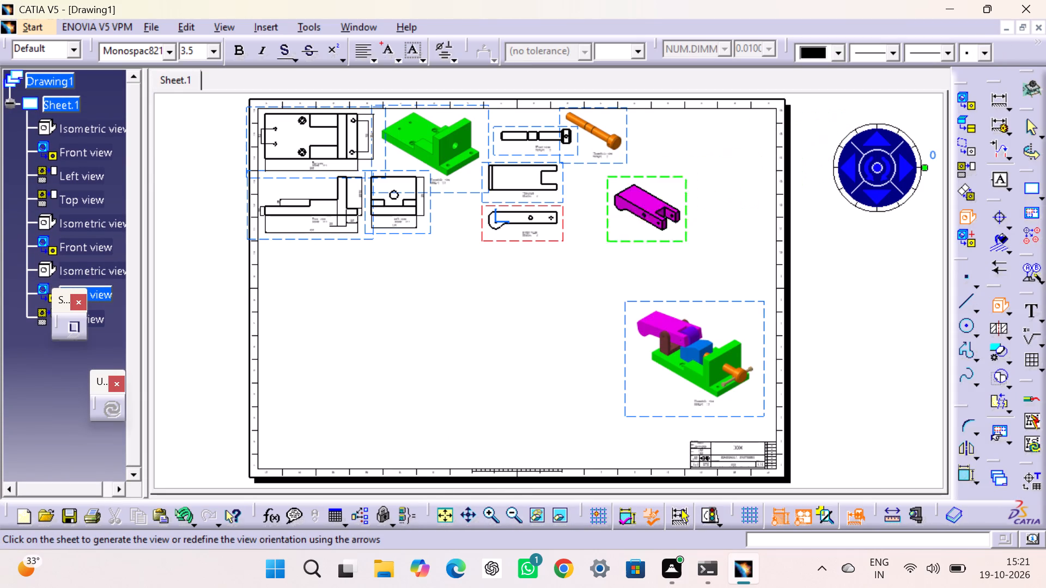
pyautogui.moveTo(589, 228); pyautogui.dragTo(560, 216)
pyautogui.click(668, 235)
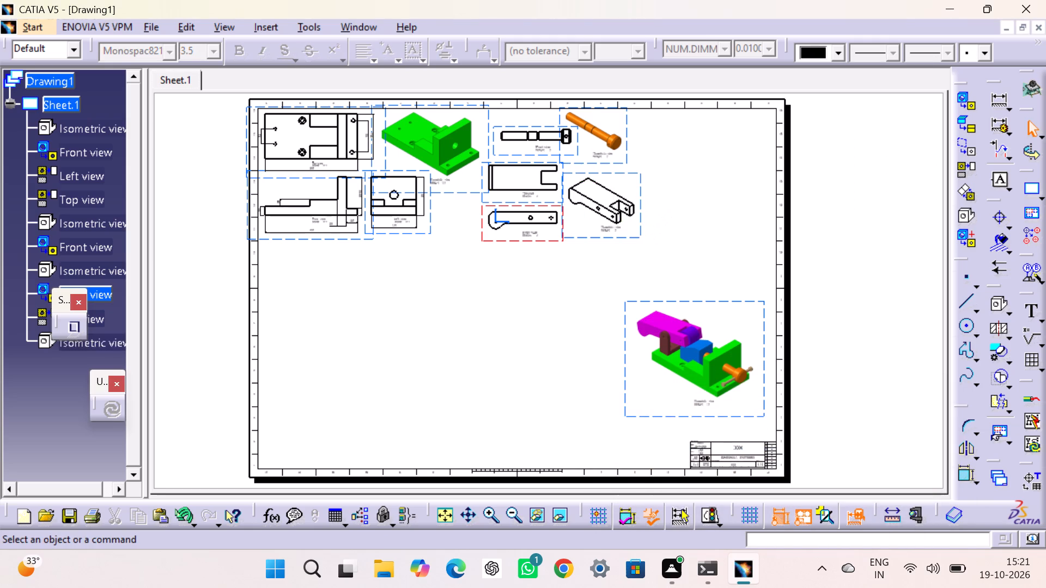
# Enable 3D Colors for Part3's isometric view and set its generation mode to Raster, Shading with edges.
pyautogui.rightClick(637, 216)
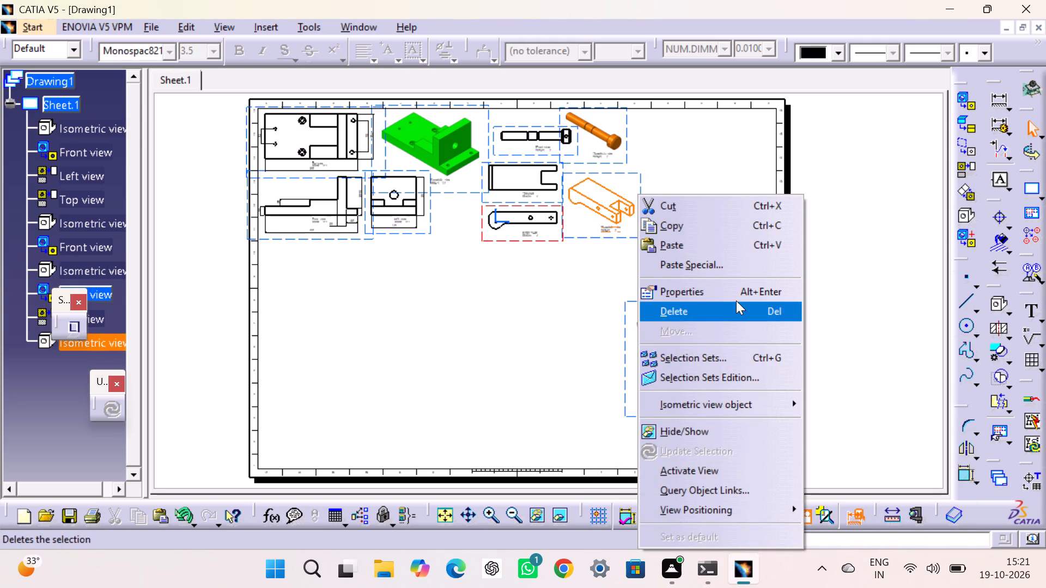
pyautogui.click(736, 295)
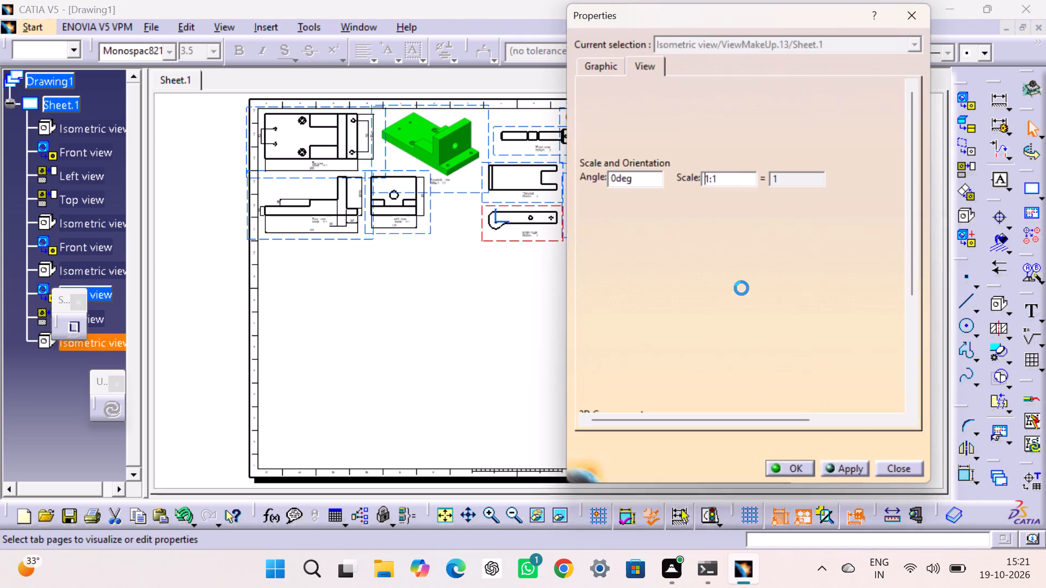
pyautogui.click(816, 217)
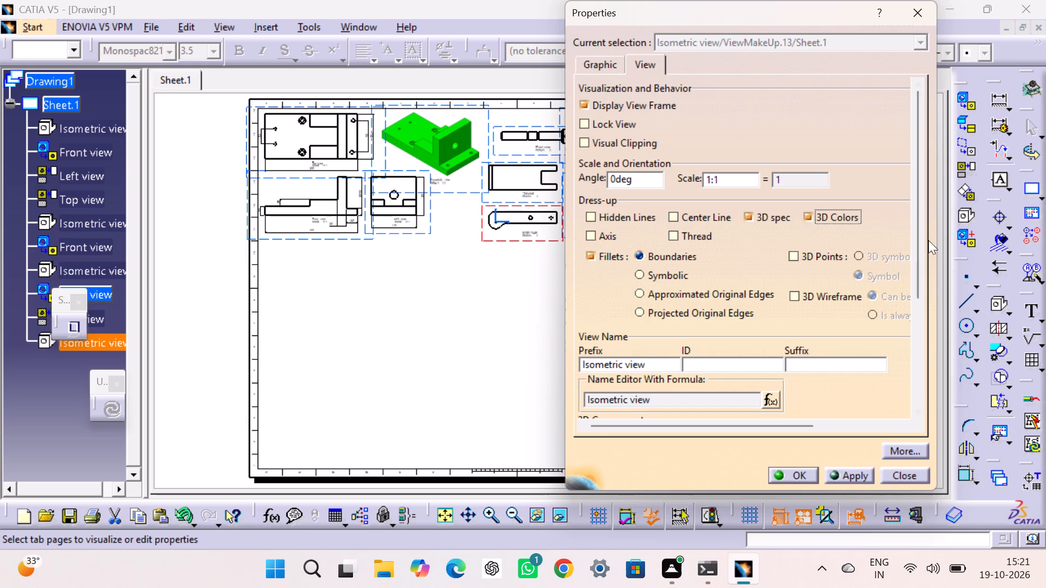
pyautogui.moveTo(915, 240); pyautogui.dragTo(905, 411)
pyautogui.click(820, 336)
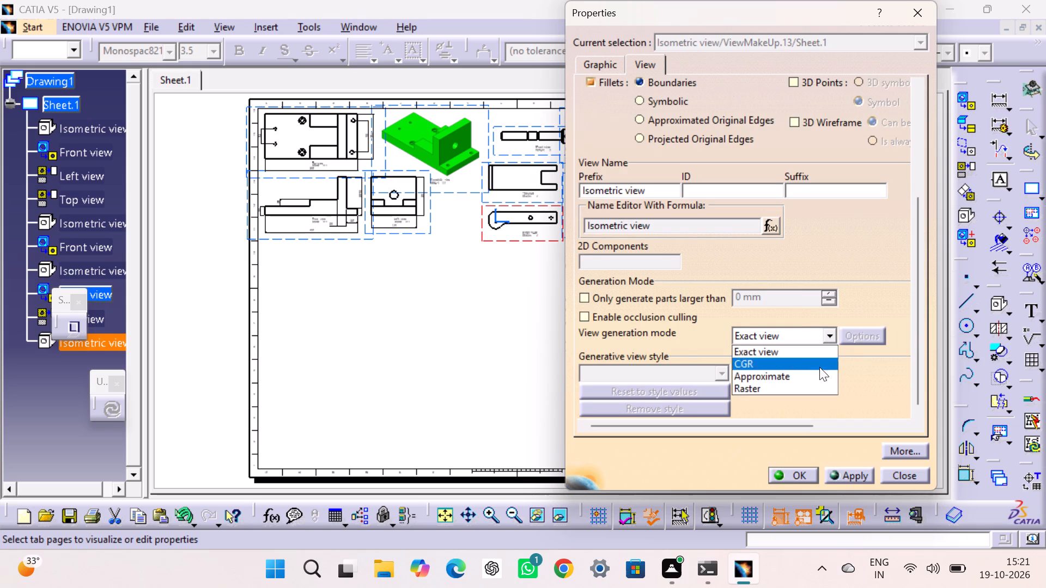
pyautogui.click(790, 397)
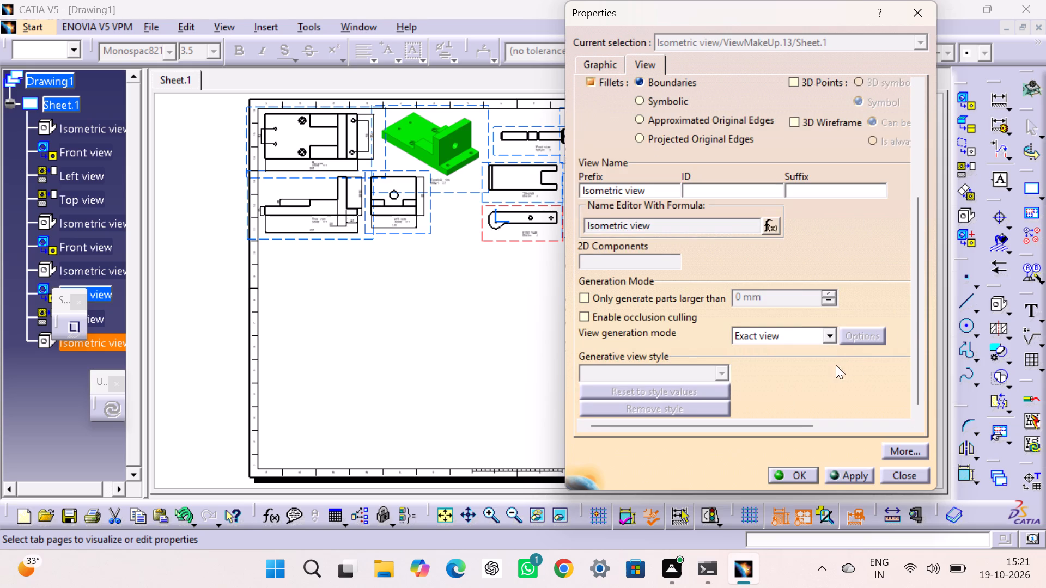
pyautogui.click(826, 333)
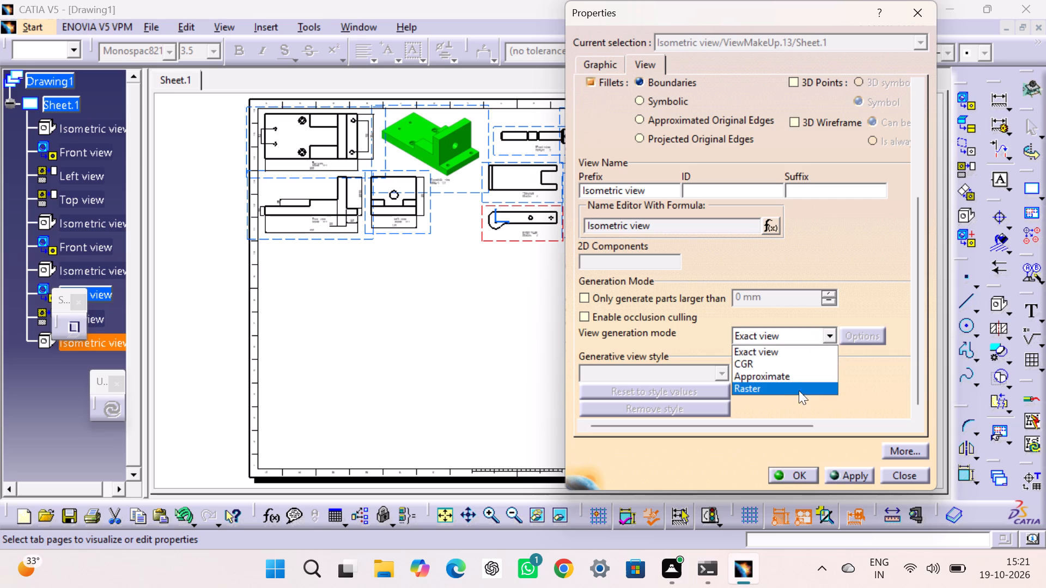
pyautogui.click(782, 391)
pyautogui.click(863, 336)
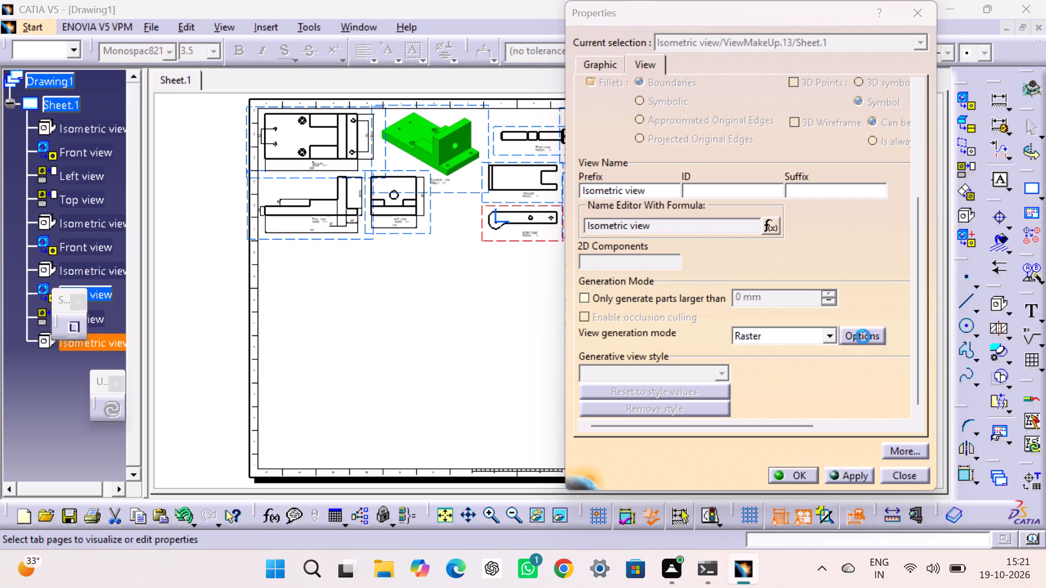
pyautogui.click(863, 371)
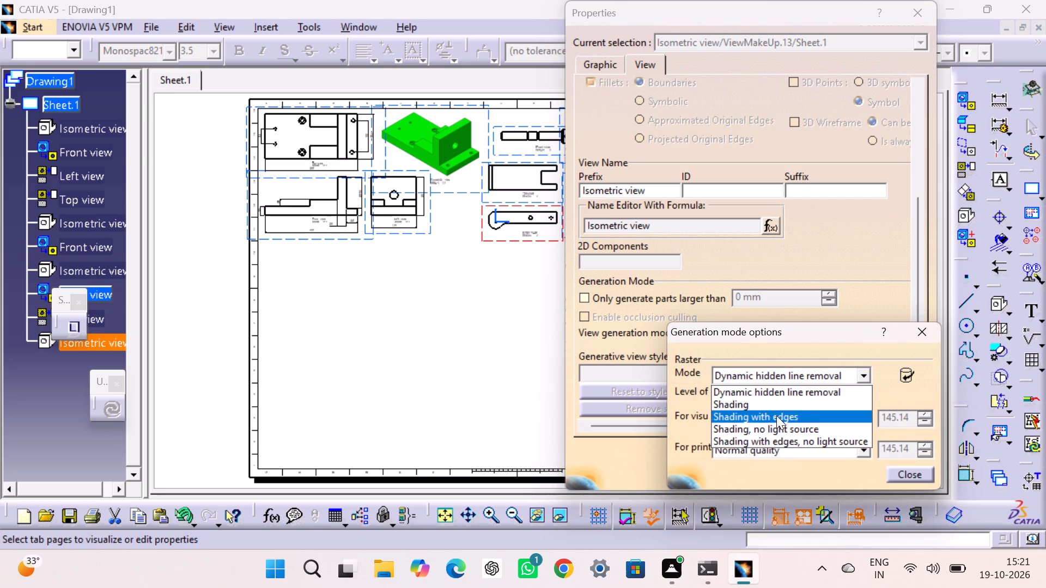
pyautogui.click(776, 415)
pyautogui.click(917, 472)
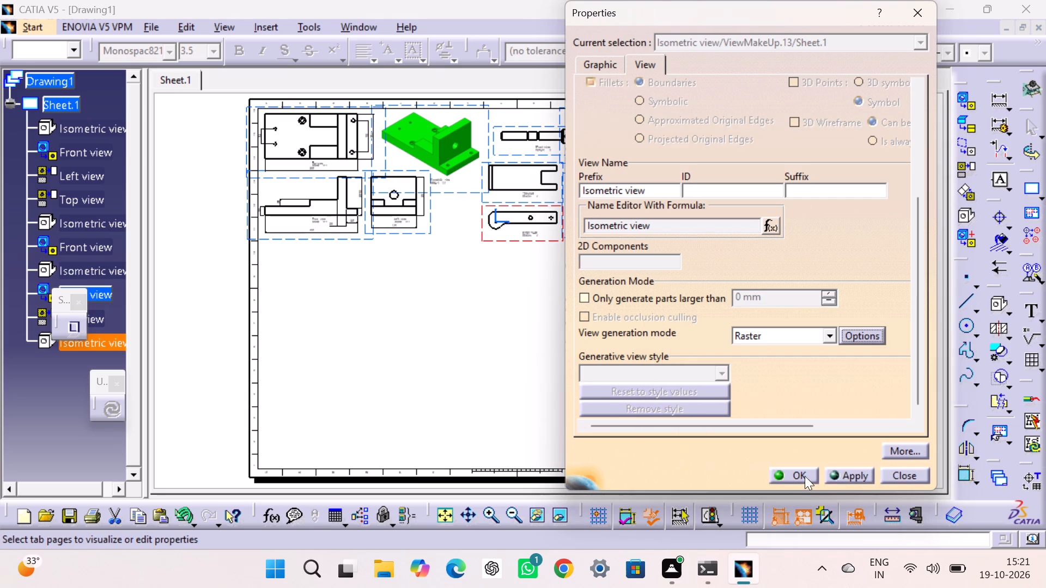
pyautogui.click(790, 473)
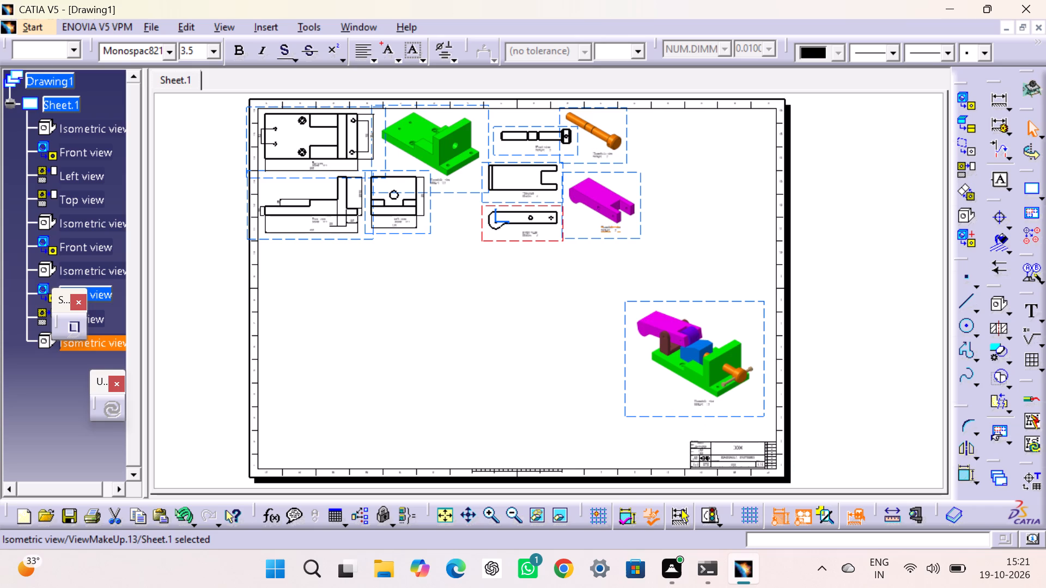
pyautogui.click(535, 318)
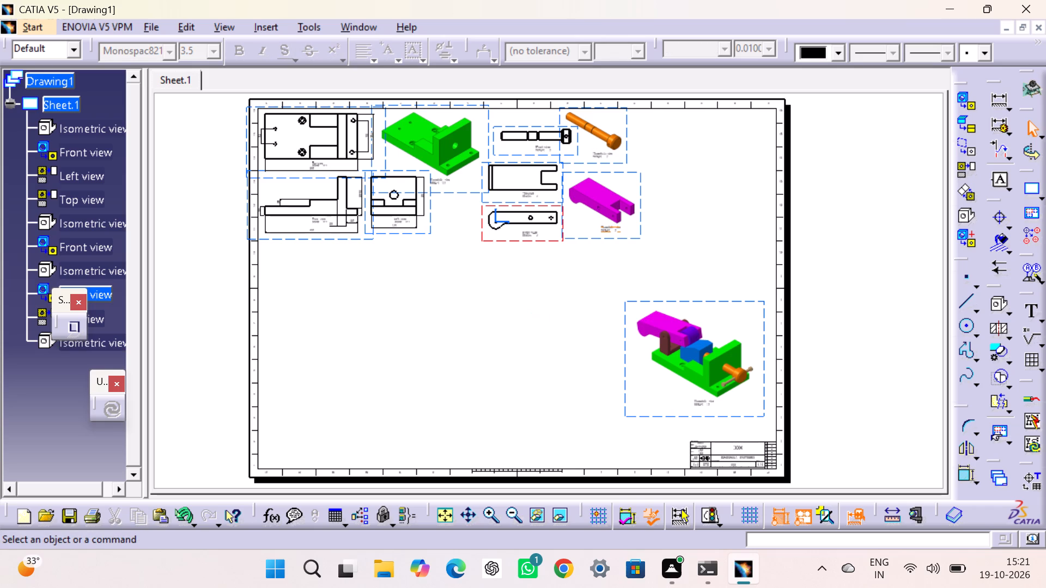
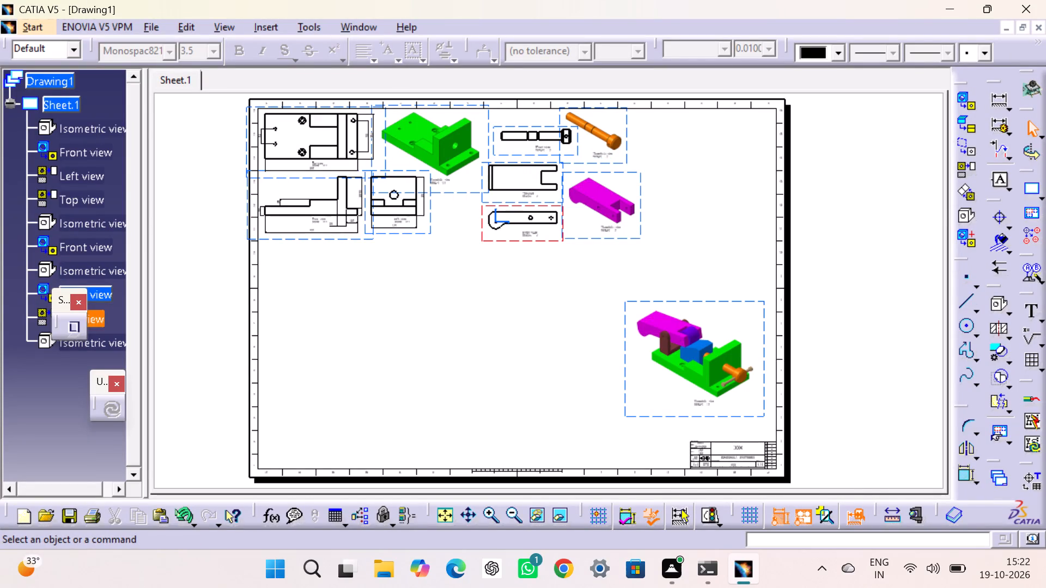
# Create a front view of roller.CATPart from its yz plane and place it below the base's front view.
pyautogui.click(964, 99)
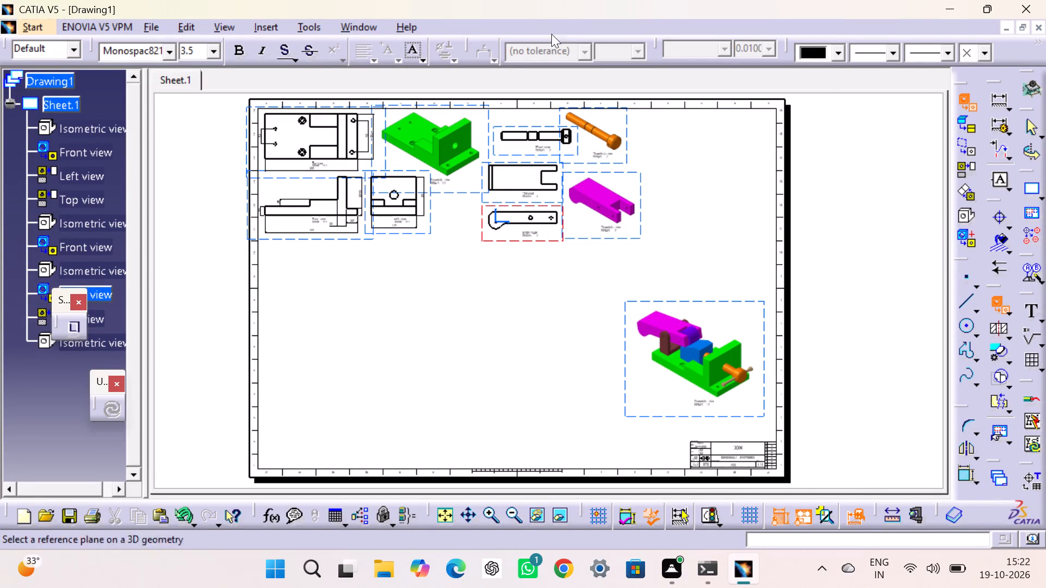
pyautogui.click(368, 24)
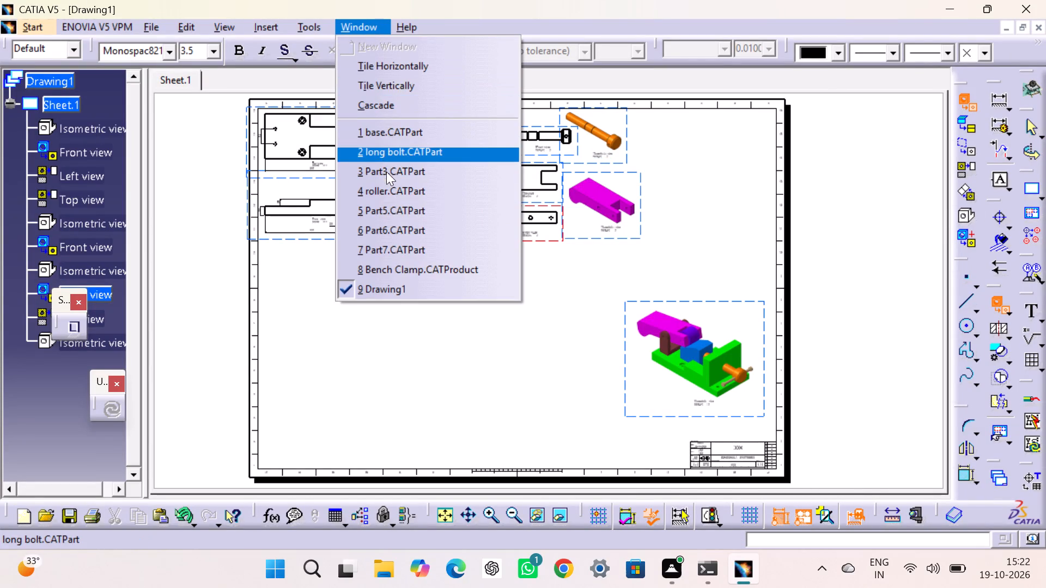
pyautogui.click(391, 189)
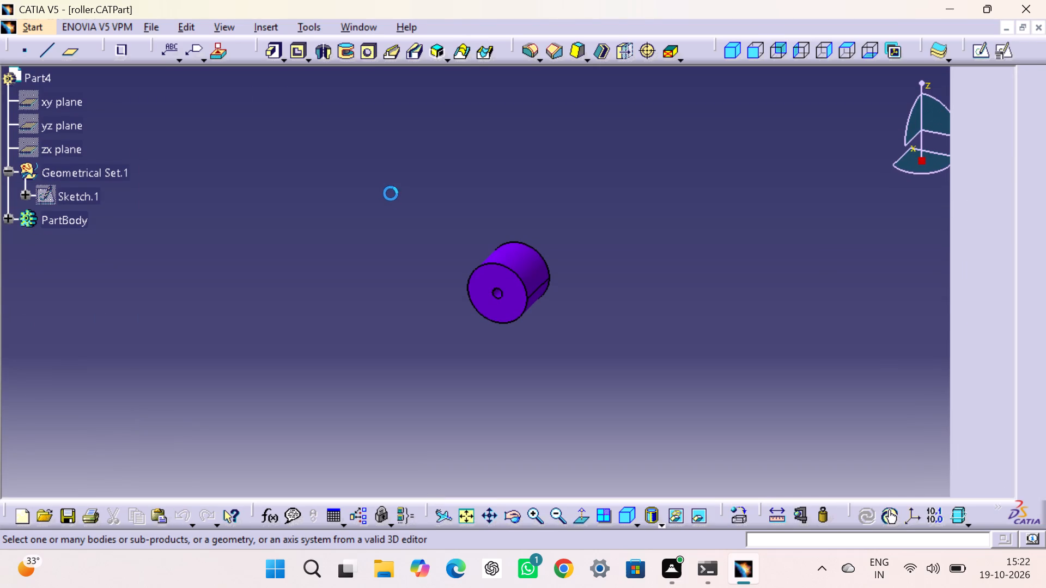
pyautogui.click(46, 123)
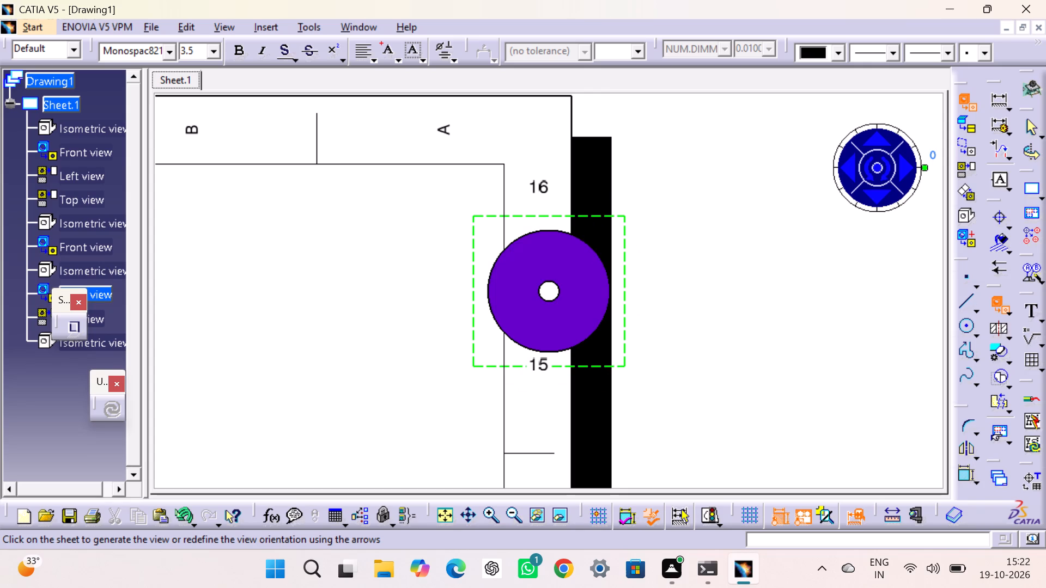
pyautogui.click(449, 518)
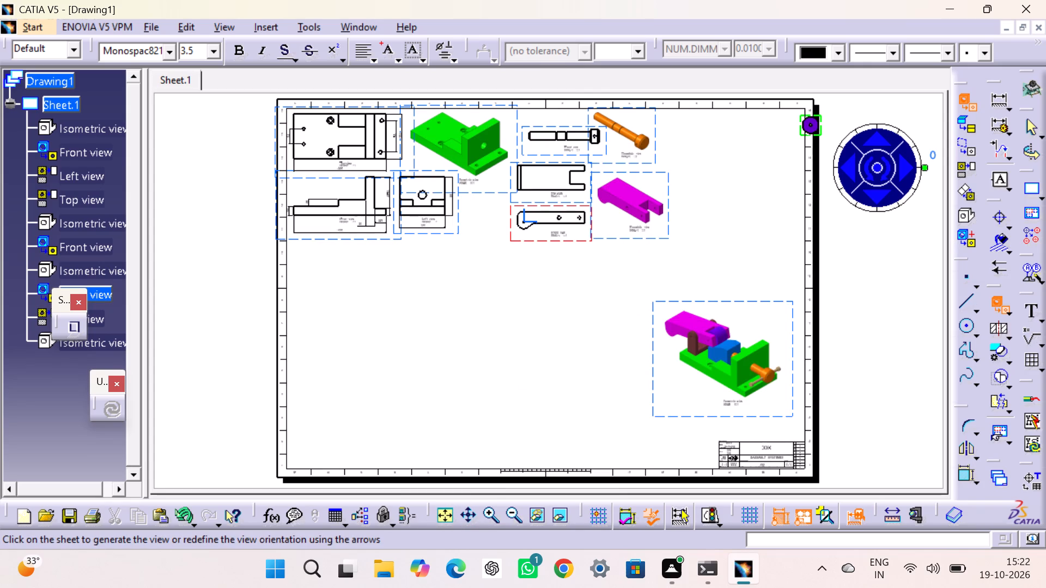
pyautogui.moveTo(799, 131); pyautogui.dragTo(799, 132)
pyautogui.moveTo(799, 132); pyautogui.dragTo(298, 292)
pyautogui.click(362, 289)
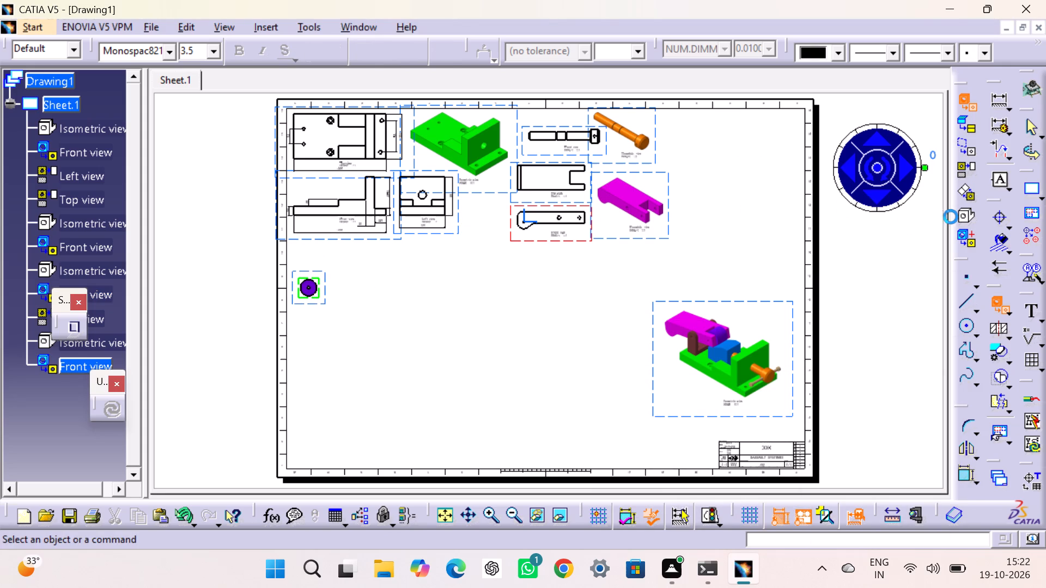
# Project a left view of the roller directly beside its front view.
pyautogui.click(959, 167)
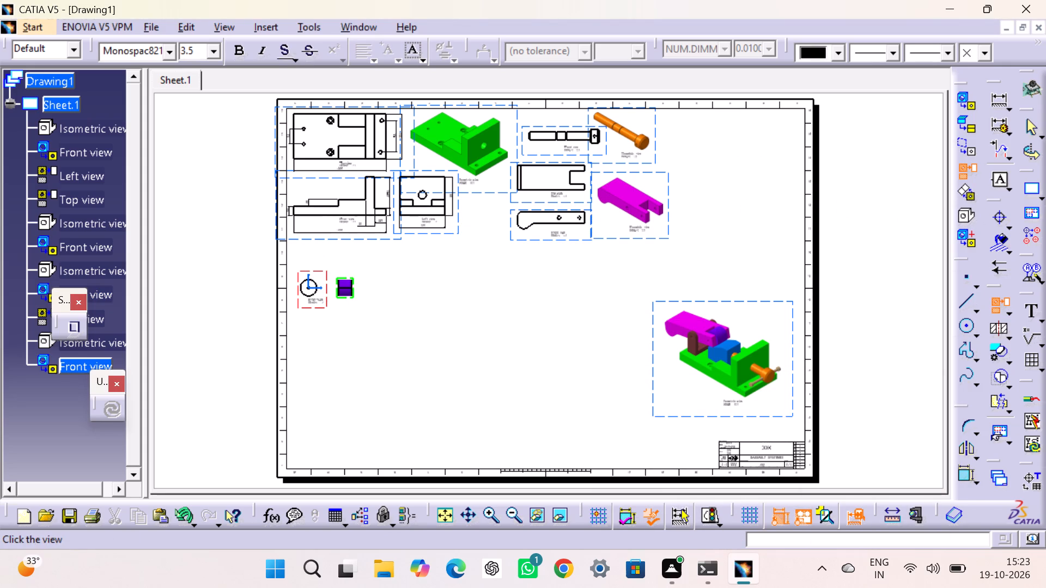
pyautogui.click(343, 286)
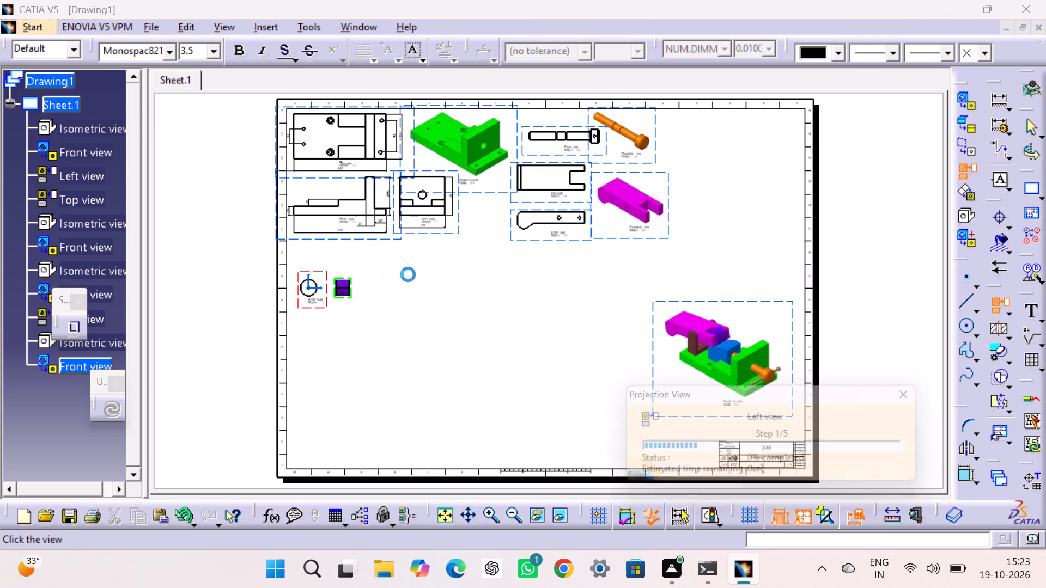
pyautogui.click(446, 270)
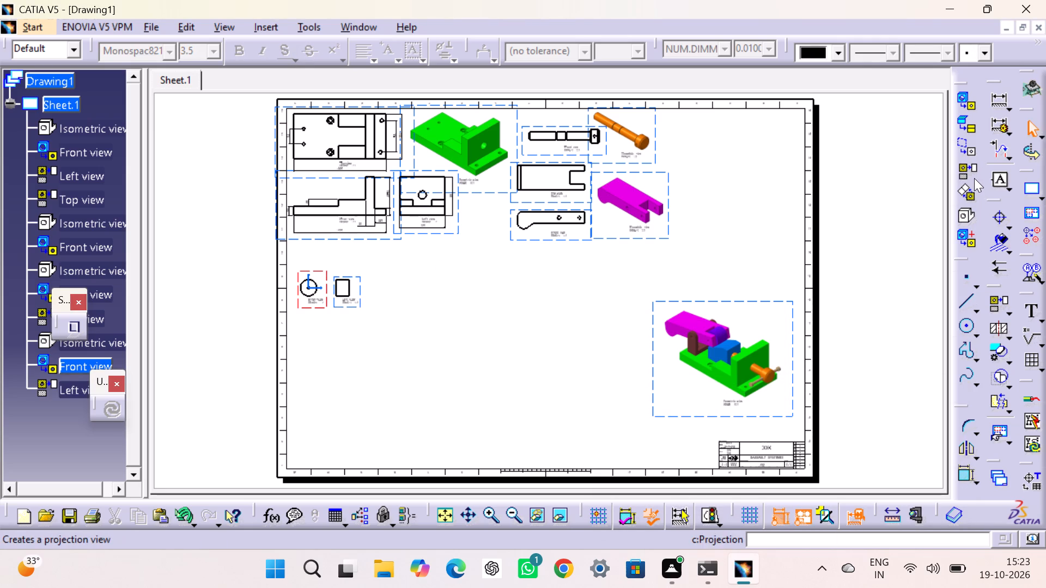
# Create an isometric view of roller.CATPart and place it just above the roller's left view.
pyautogui.click(966, 214)
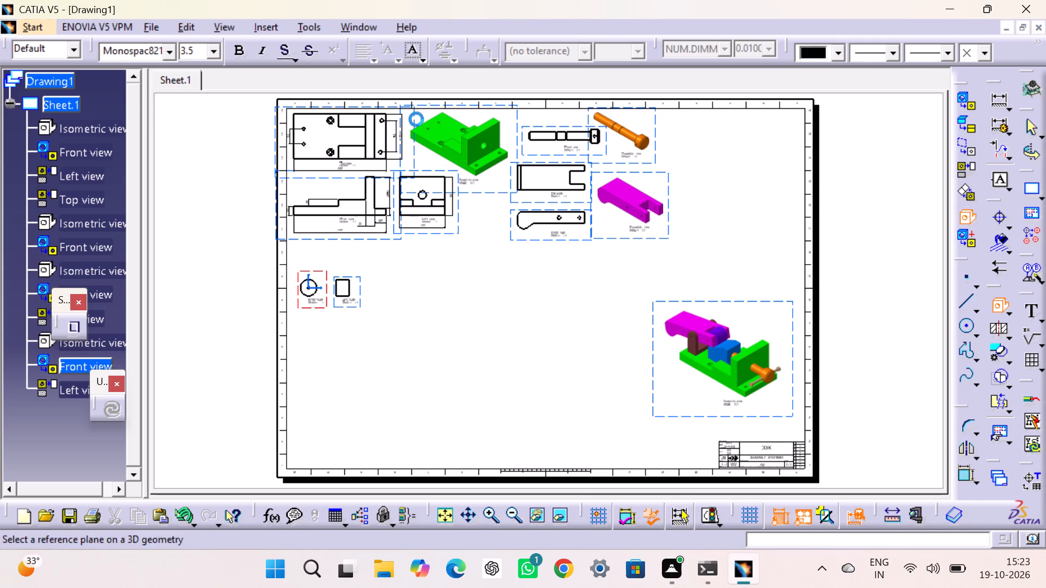
pyautogui.click(337, 280)
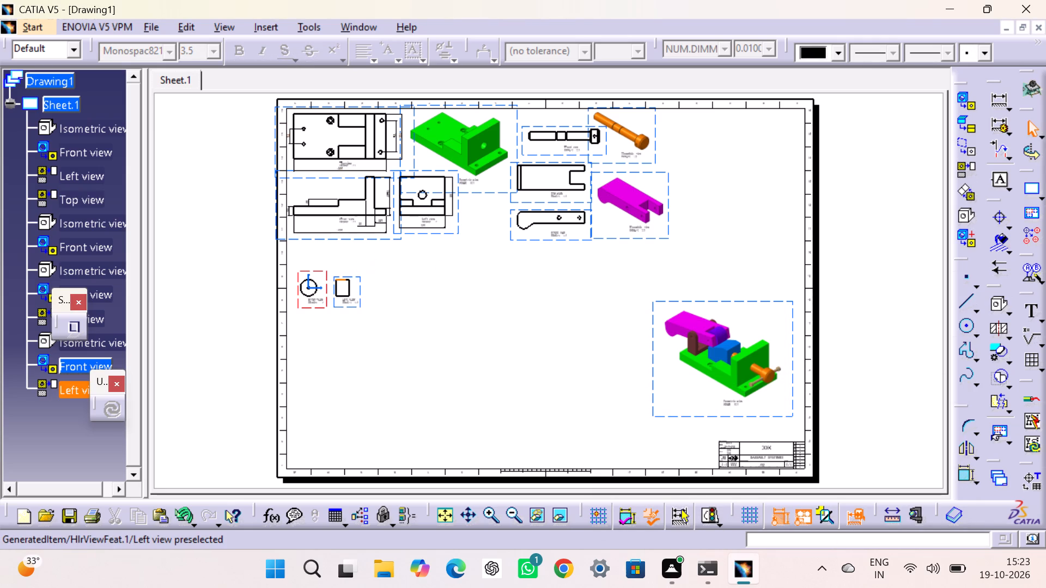
pyautogui.click(972, 211)
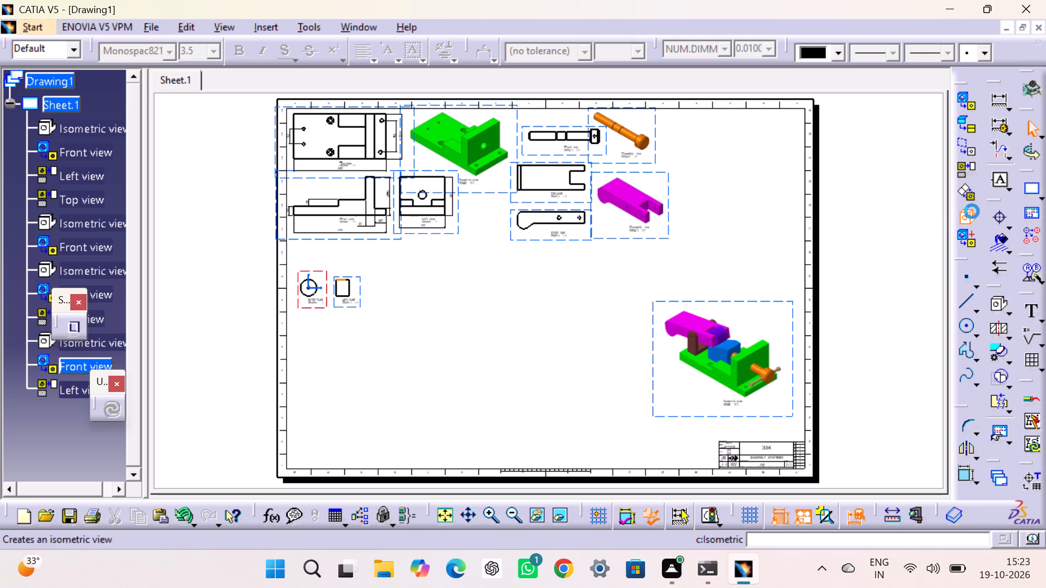
pyautogui.click(366, 27)
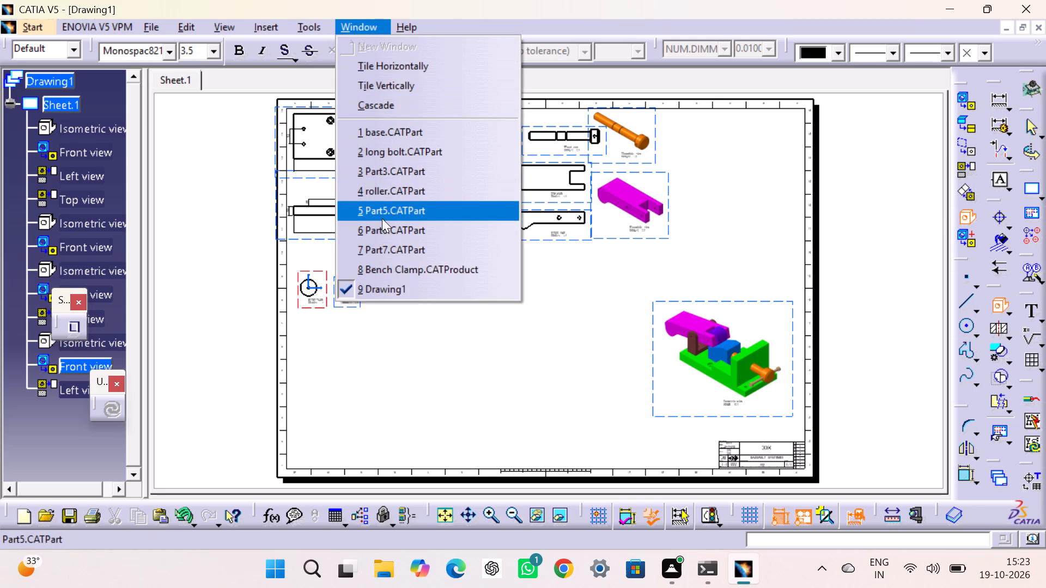
pyautogui.click(392, 194)
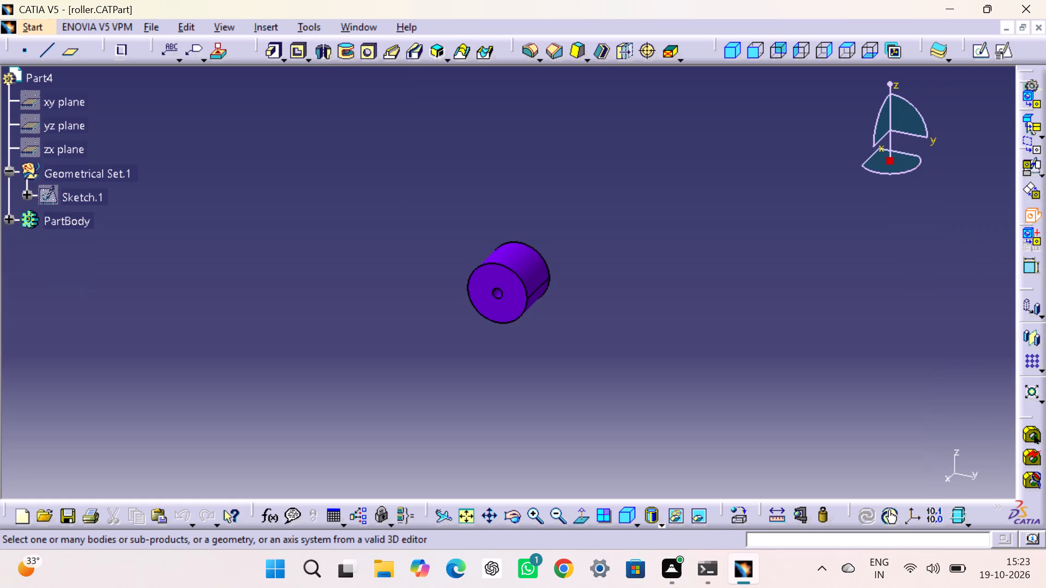
pyautogui.click(500, 275)
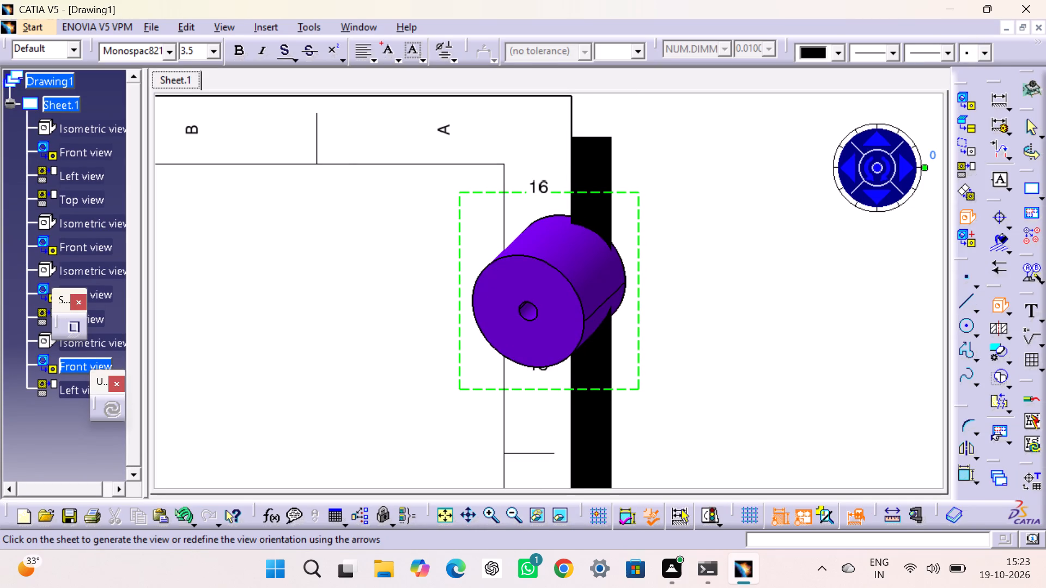
pyautogui.click(437, 517)
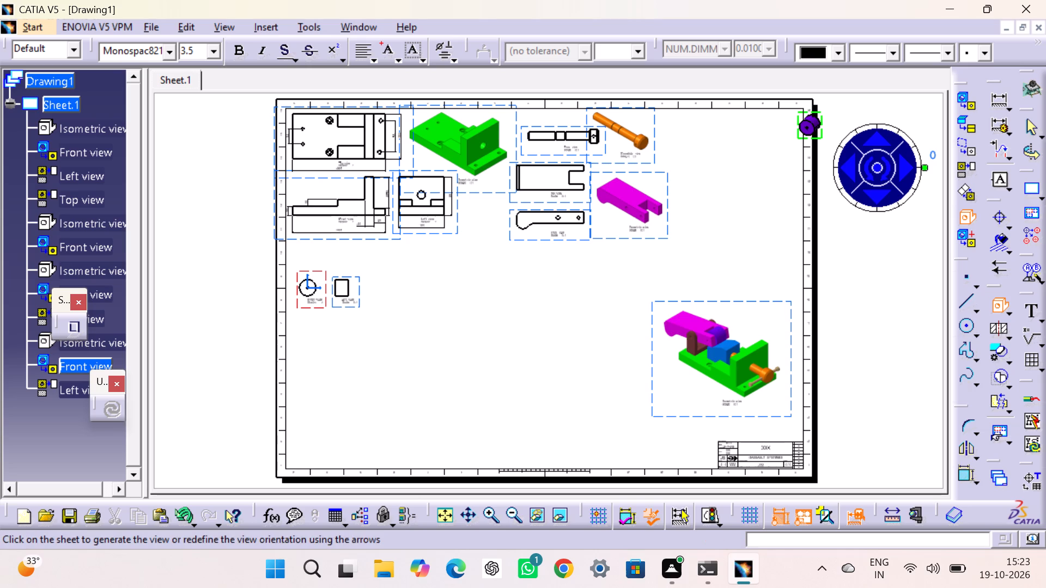
pyautogui.moveTo(796, 132); pyautogui.dragTo(320, 257)
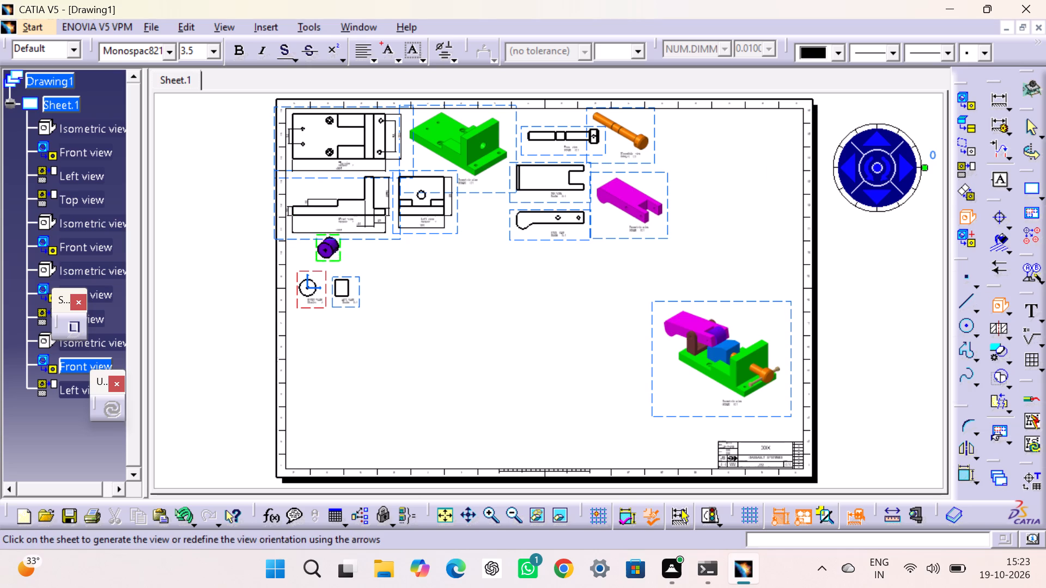
pyautogui.moveTo(320, 257); pyautogui.dragTo(336, 261)
pyautogui.moveTo(501, 307); pyautogui.dragTo(490, 303)
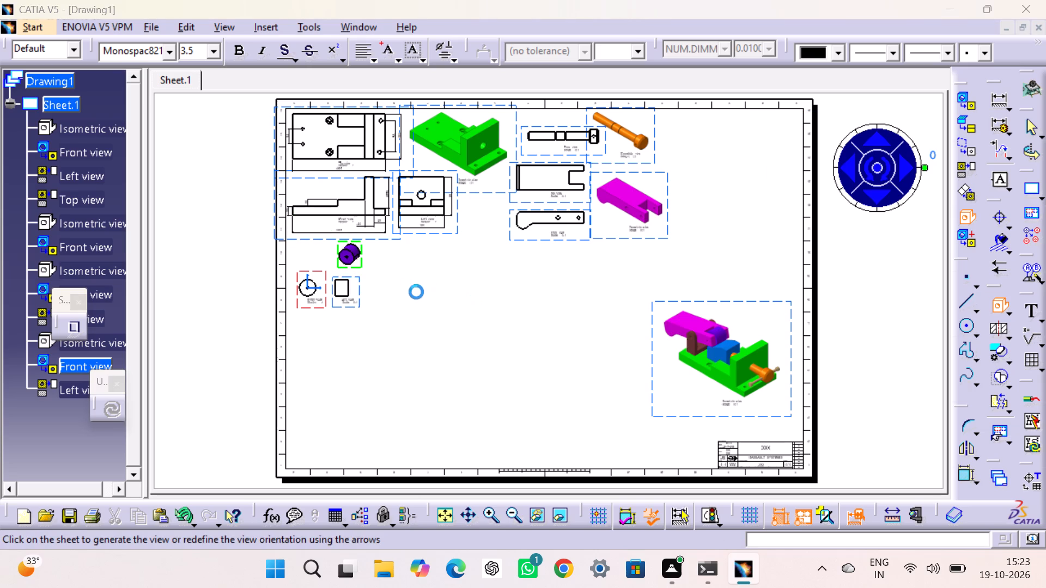
# Enable 3D Colors for the roller's isometric view and set its generation mode to Raster, Shading with edges.
pyautogui.rightClick(370, 252)
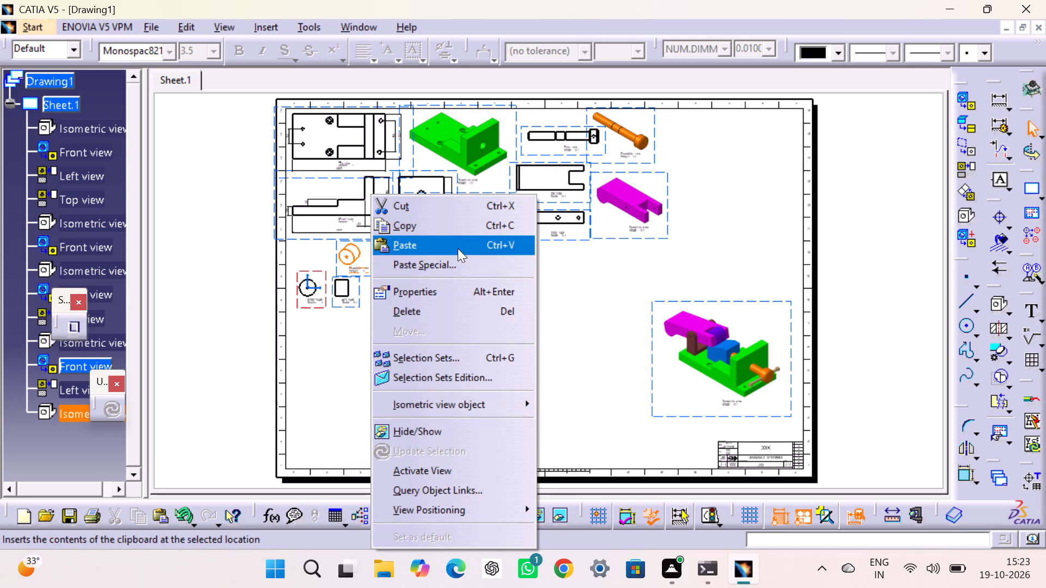
pyautogui.click(460, 292)
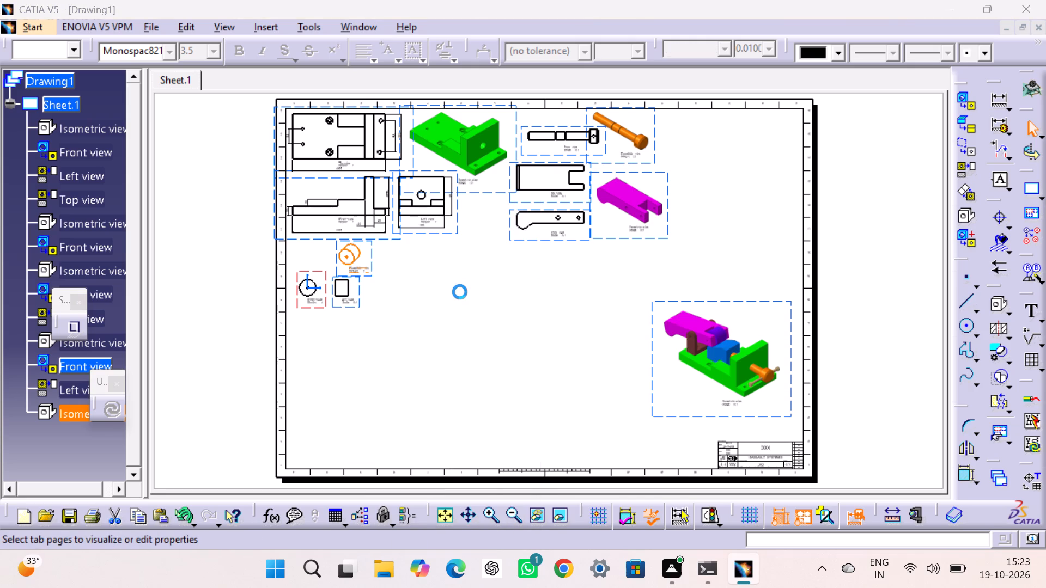
pyautogui.click(835, 221)
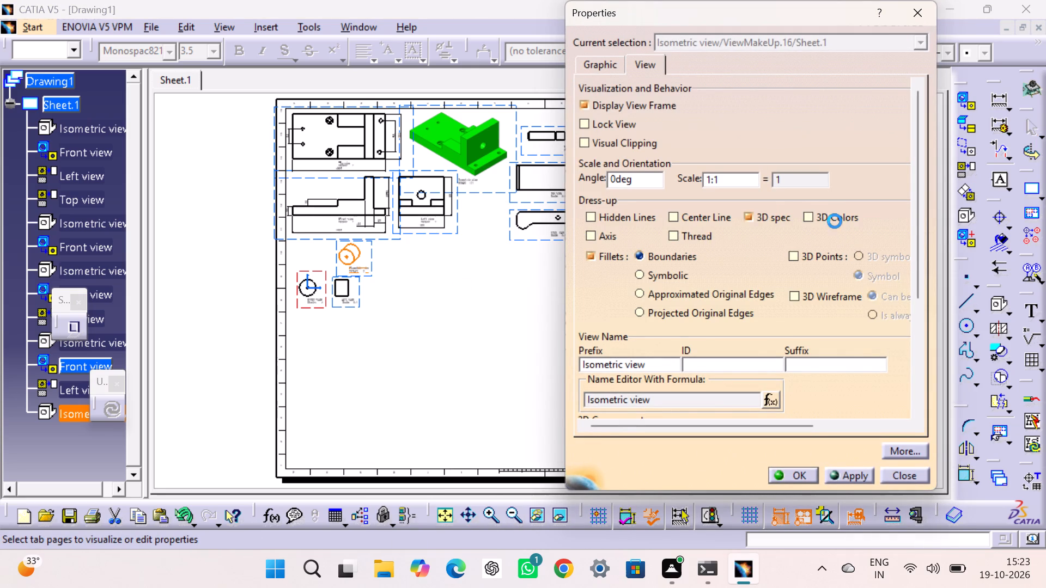
pyautogui.moveTo(918, 242); pyautogui.dragTo(924, 375)
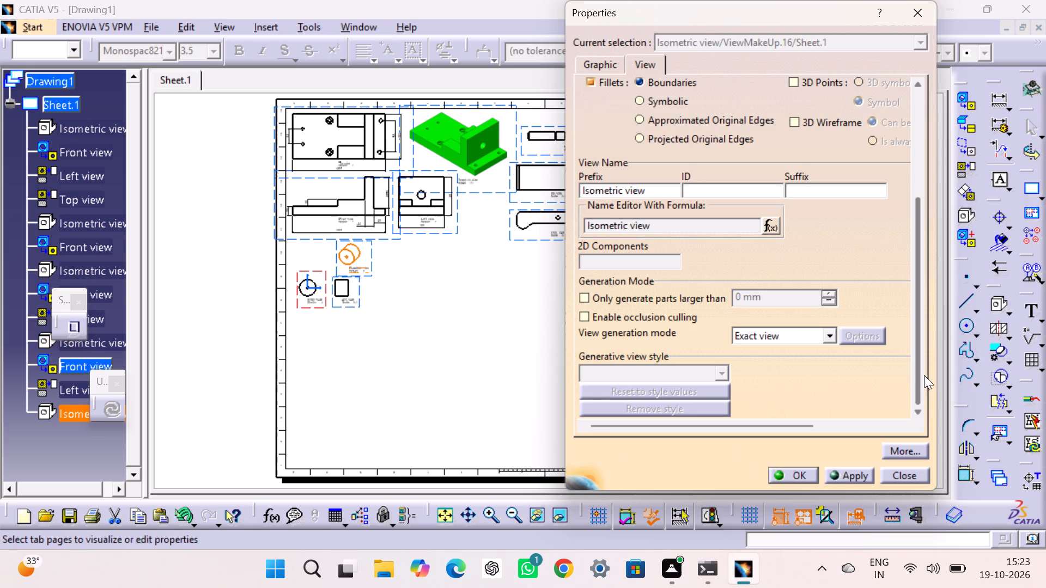
pyautogui.moveTo(924, 375); pyautogui.dragTo(923, 375)
pyautogui.click(807, 336)
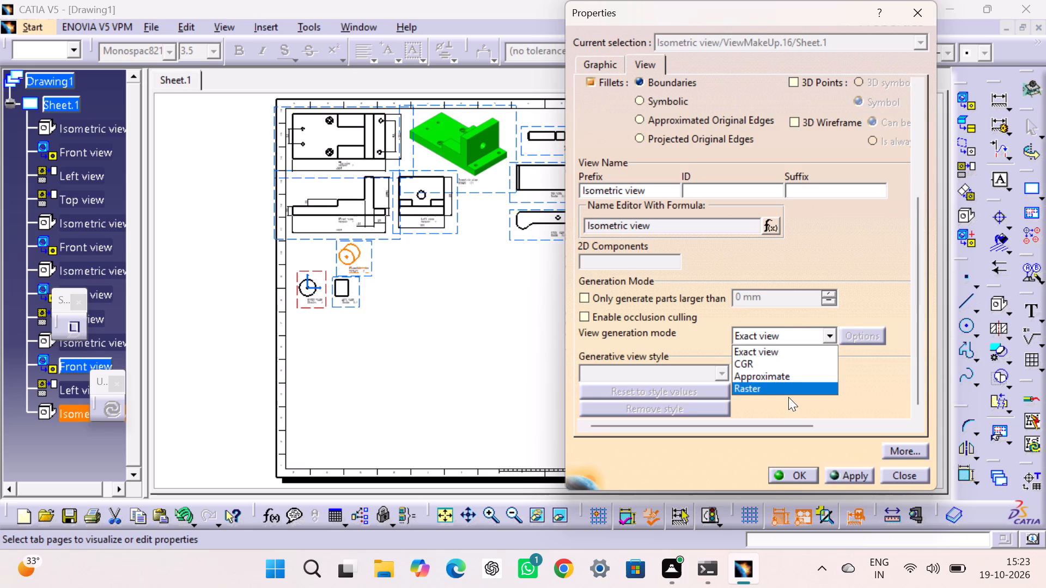
pyautogui.click(788, 397)
pyautogui.click(829, 332)
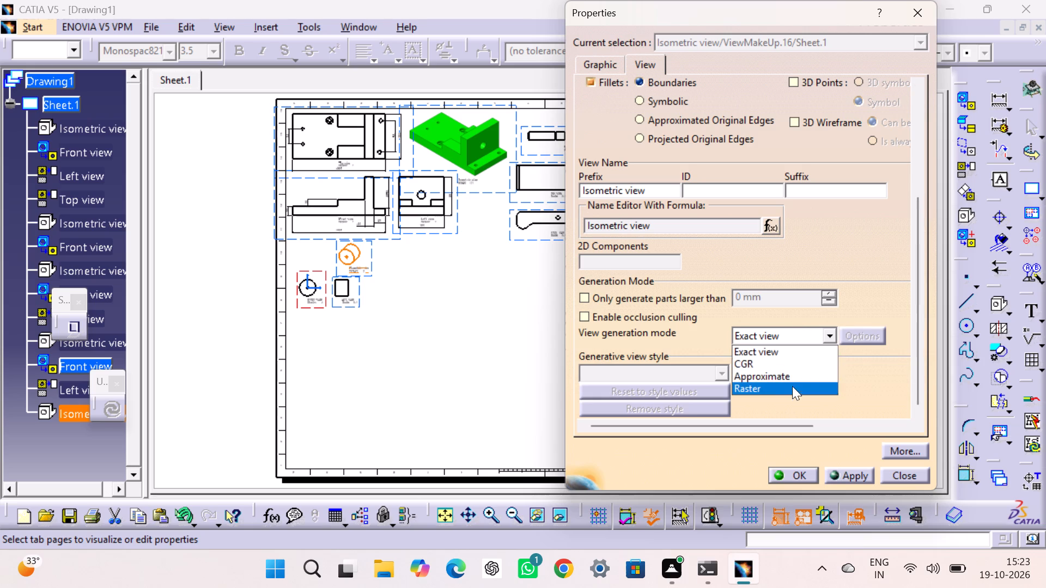
pyautogui.click(790, 389)
pyautogui.click(855, 335)
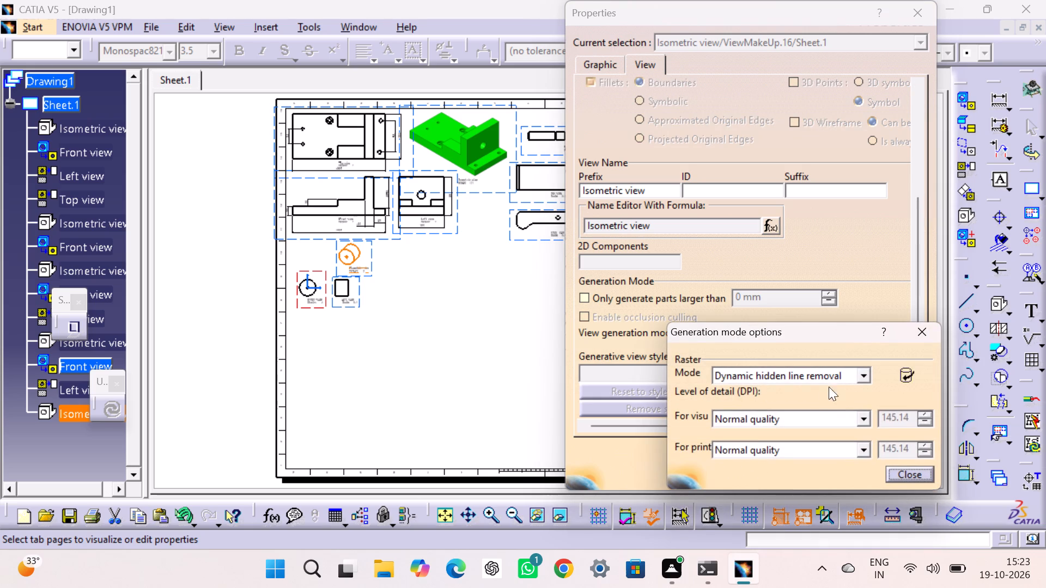
pyautogui.click(863, 368)
pyautogui.click(824, 420)
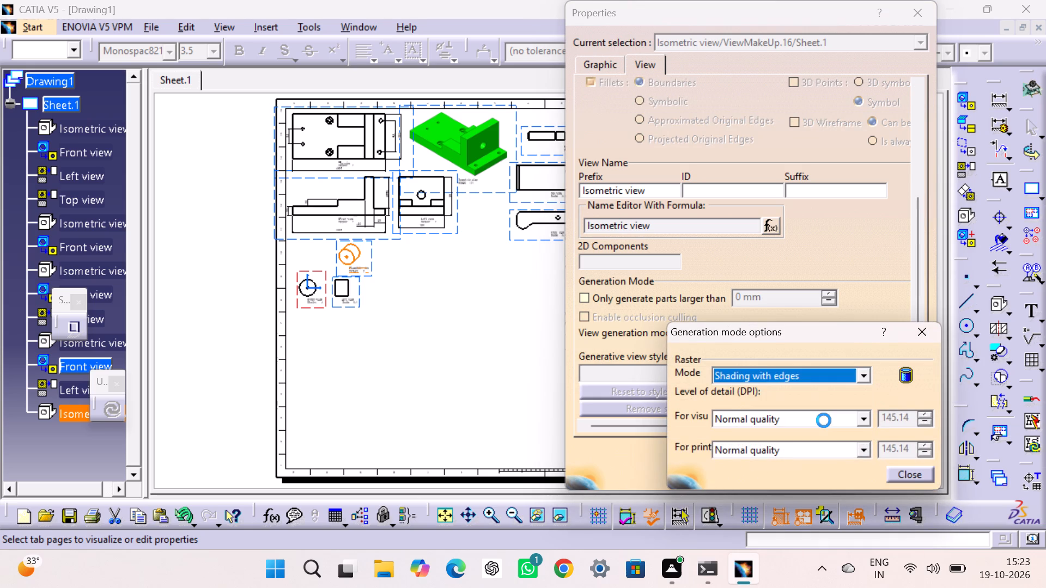
pyautogui.click(910, 479)
pyautogui.click(804, 473)
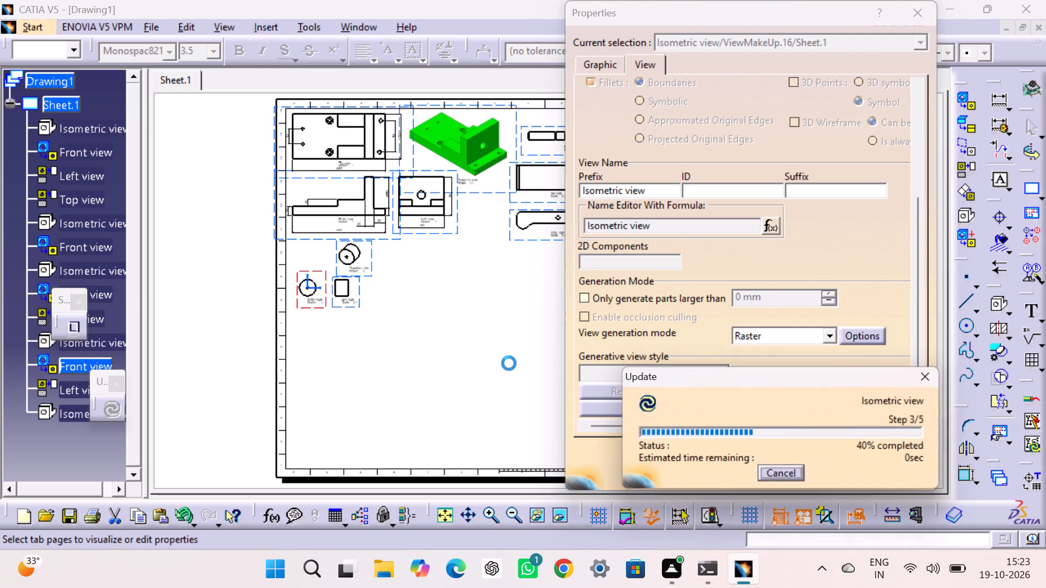
pyautogui.click(498, 335)
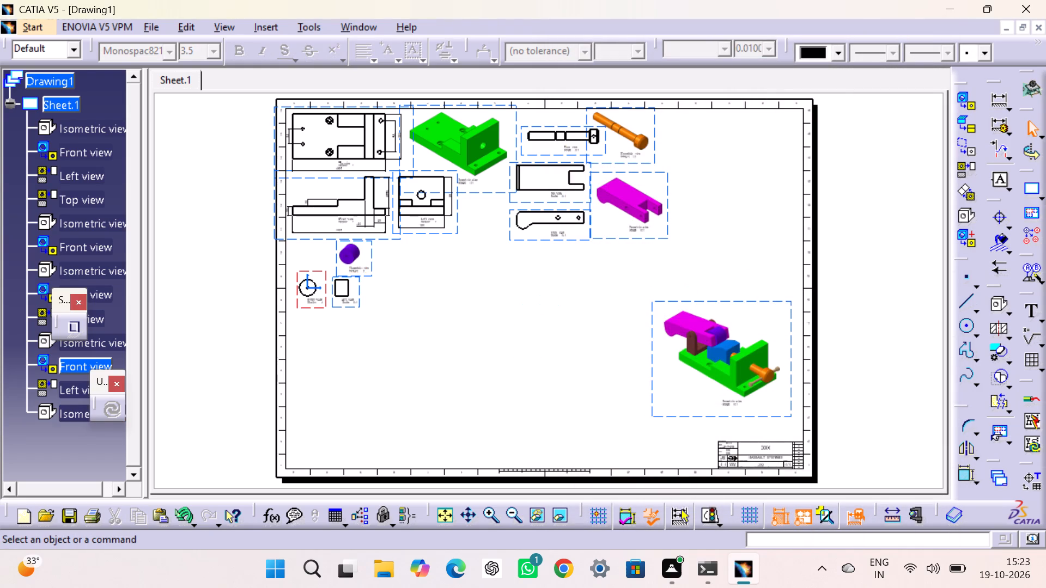
# Create a front view of Part5.CATPart from its sloped-profile side face and place it below the roller's front view.
pyautogui.click(965, 107)
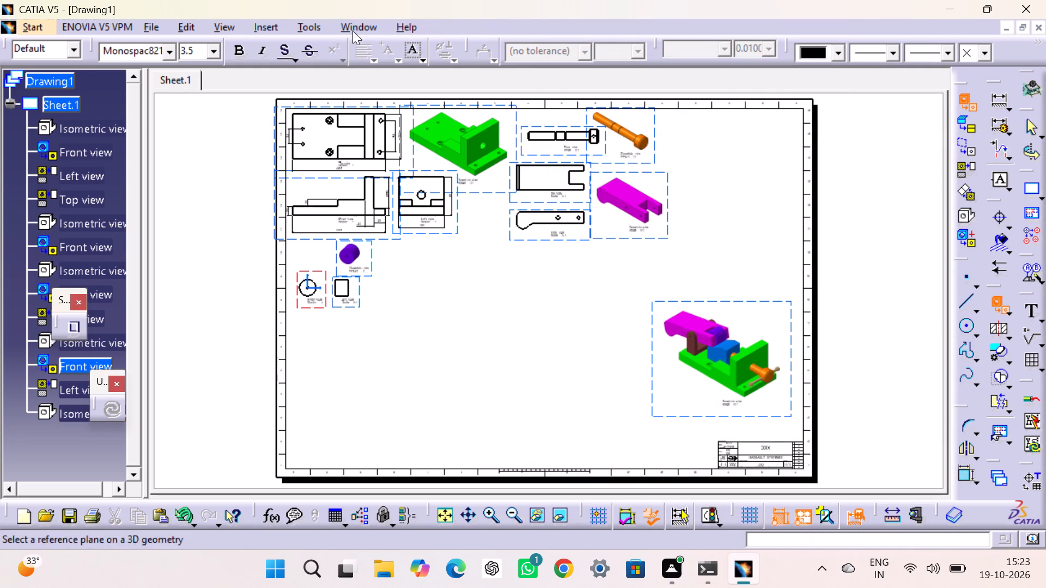
pyautogui.click(353, 27)
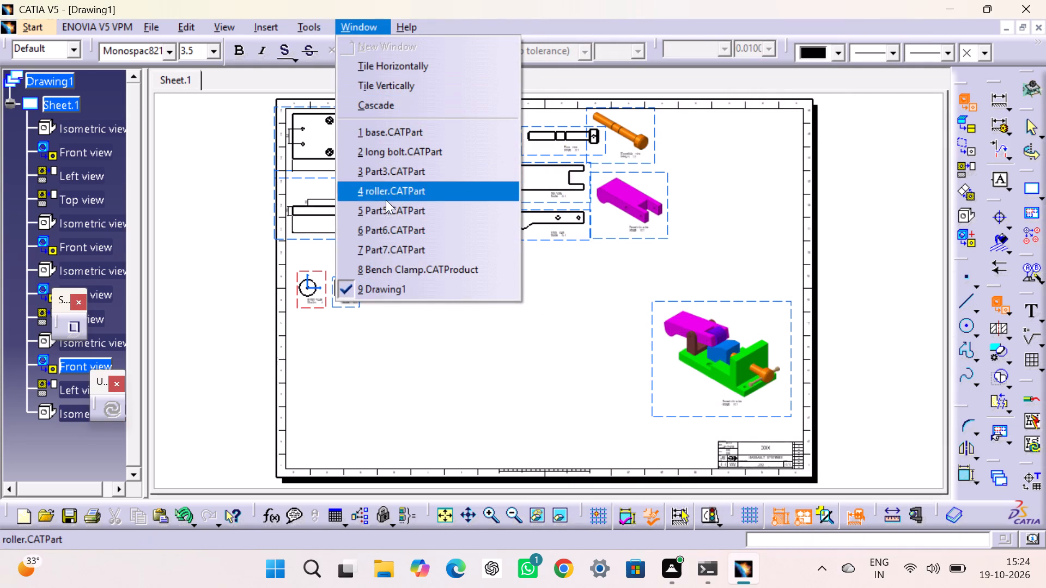
pyautogui.click(386, 206)
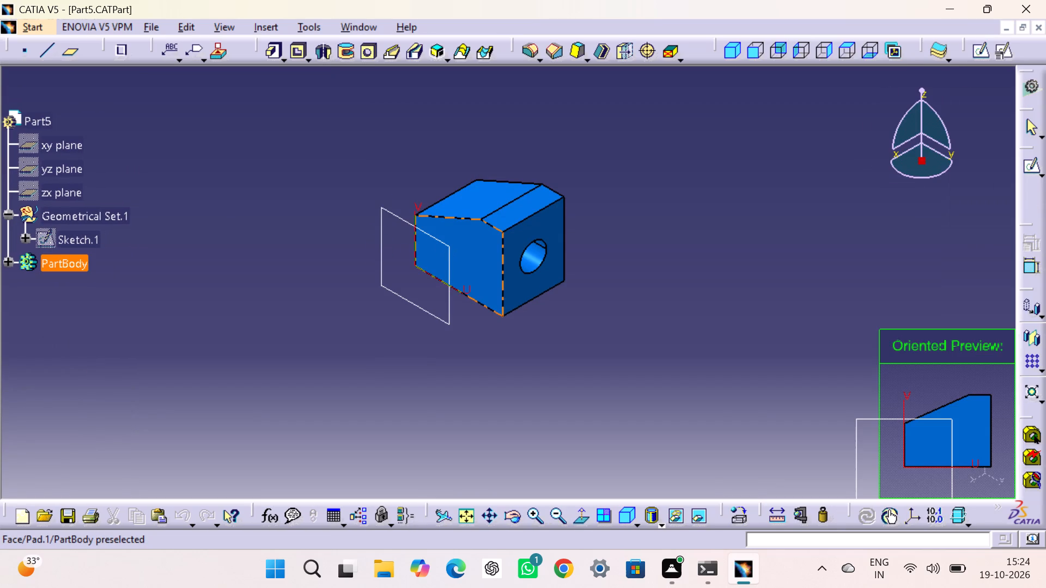
pyautogui.click(453, 254)
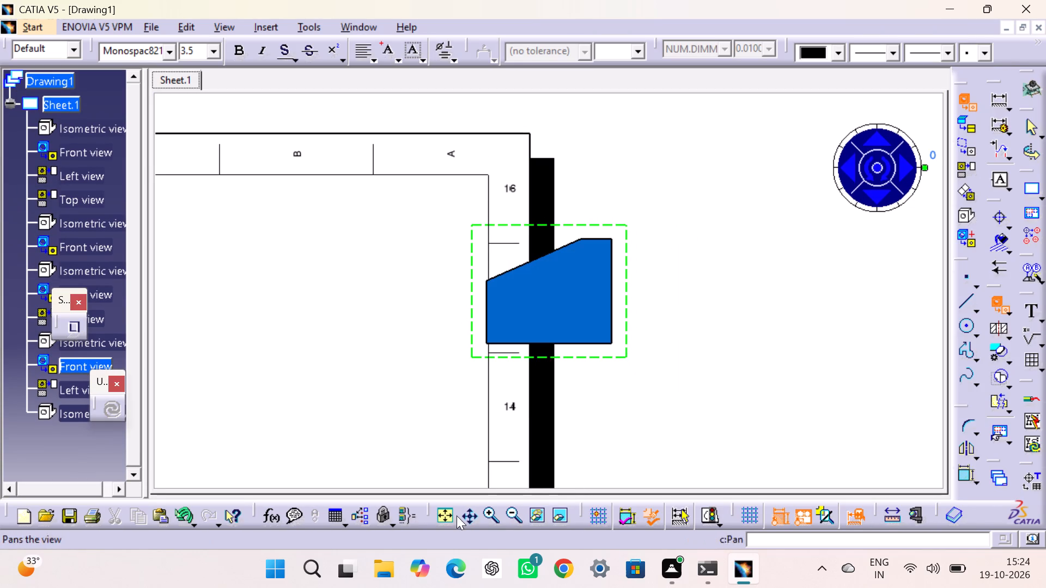
pyautogui.click(449, 516)
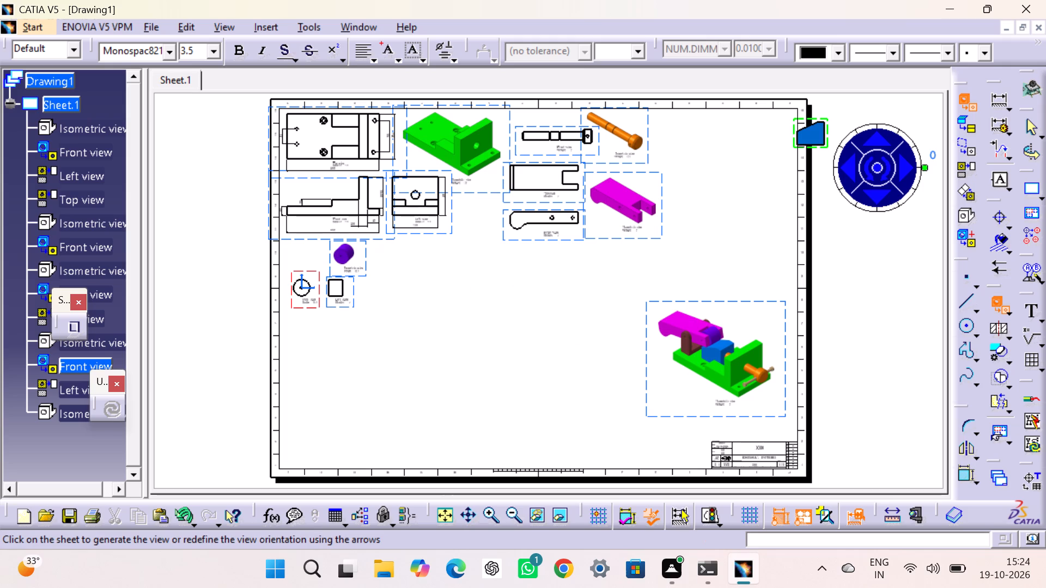
pyautogui.moveTo(793, 130); pyautogui.dragTo(364, 302)
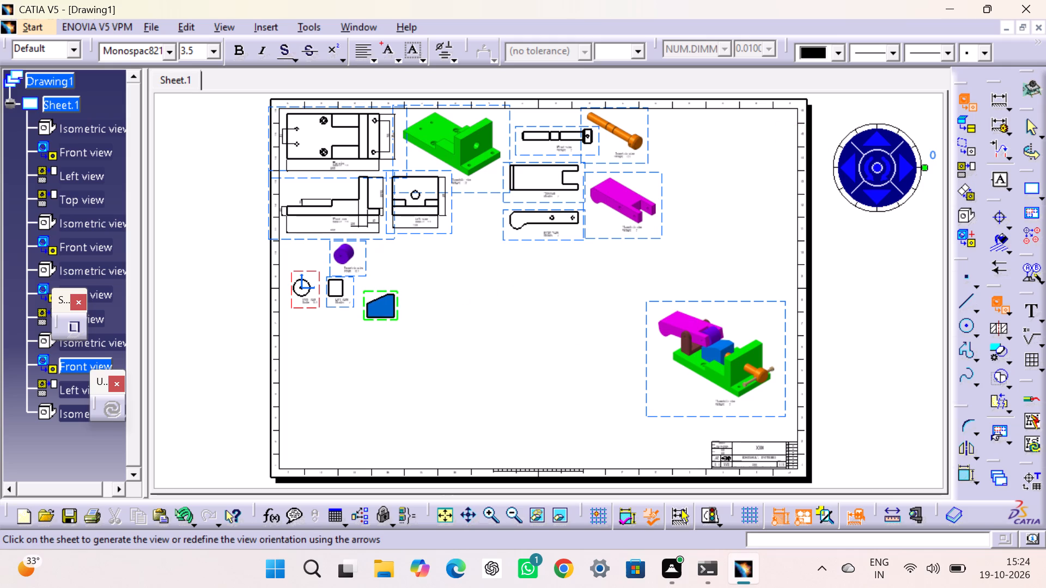
pyautogui.moveTo(364, 302); pyautogui.dragTo(285, 389)
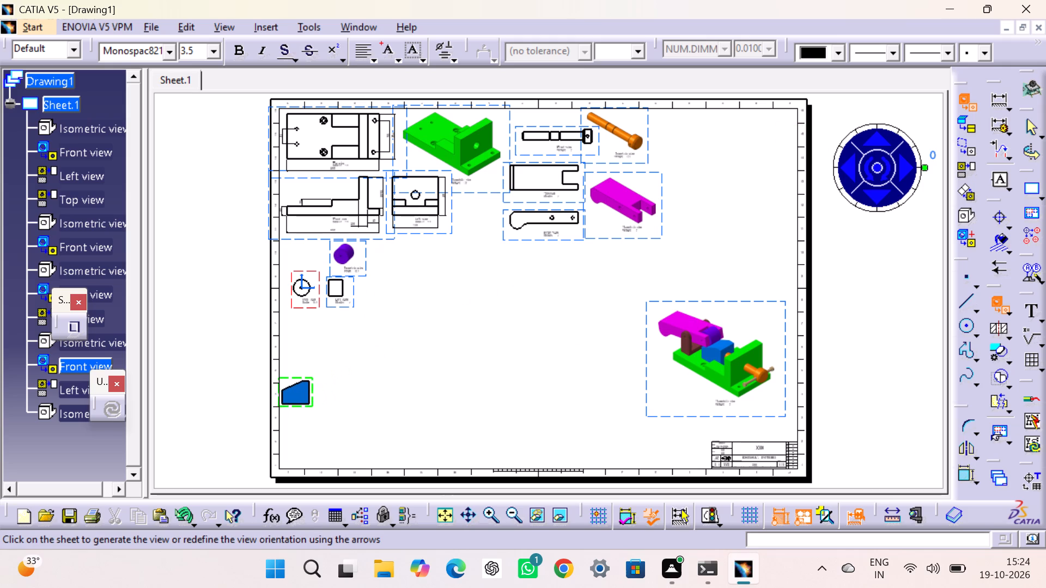
pyautogui.moveTo(285, 389); pyautogui.dragTo(294, 391)
pyautogui.click(401, 356)
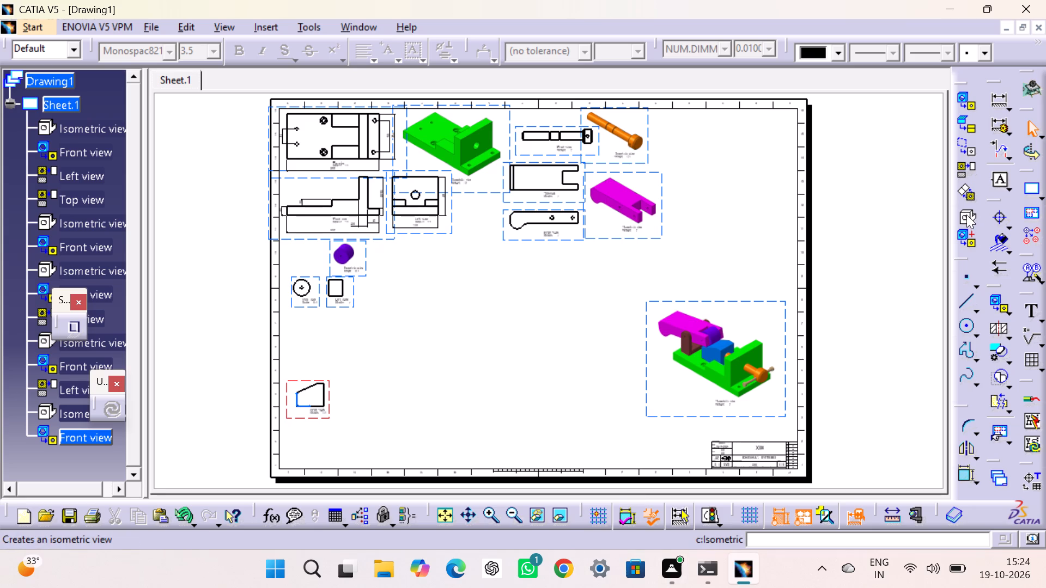
# Project a top view of Part5 directly below its front view.
pyautogui.click(959, 169)
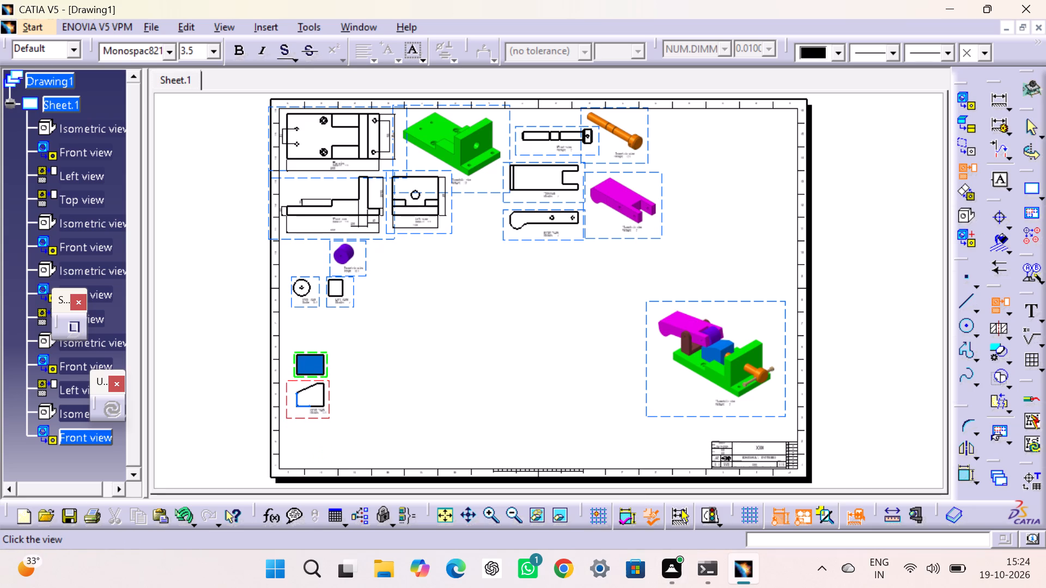
pyautogui.click(318, 442)
pyautogui.click(388, 394)
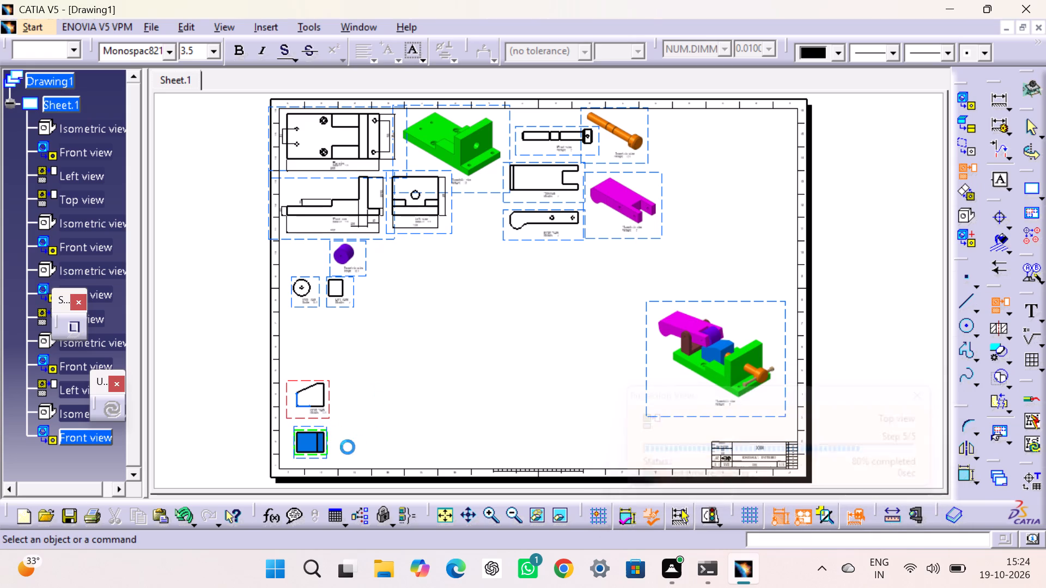
# Move Part5's top view above its front view and shift both so they sit close together under the roller's views.
pyautogui.moveTo(329, 432); pyautogui.dragTo(329, 321)
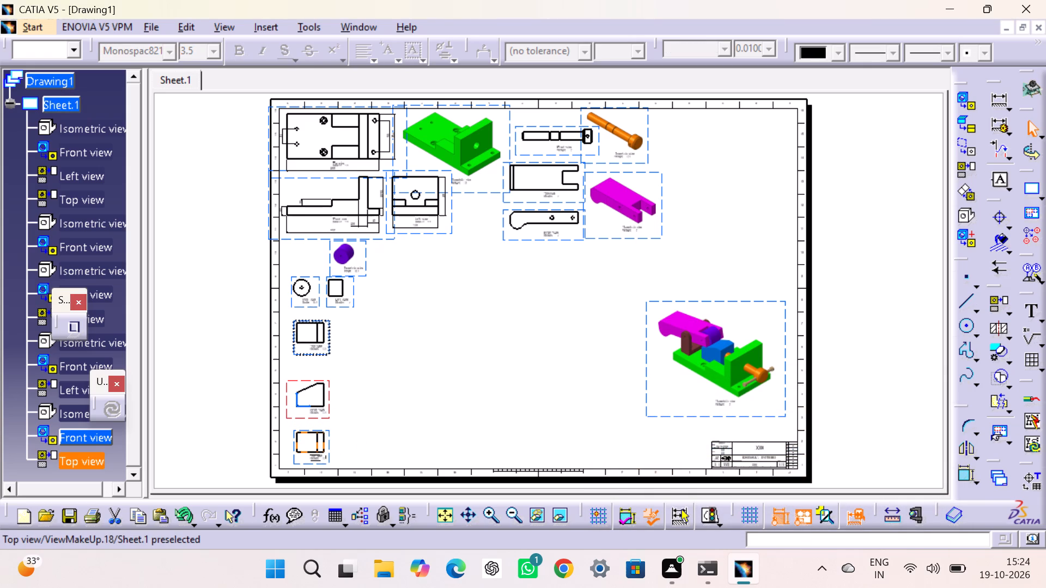
pyautogui.moveTo(329, 321); pyautogui.dragTo(329, 327)
pyautogui.moveTo(331, 387); pyautogui.dragTo(331, 374)
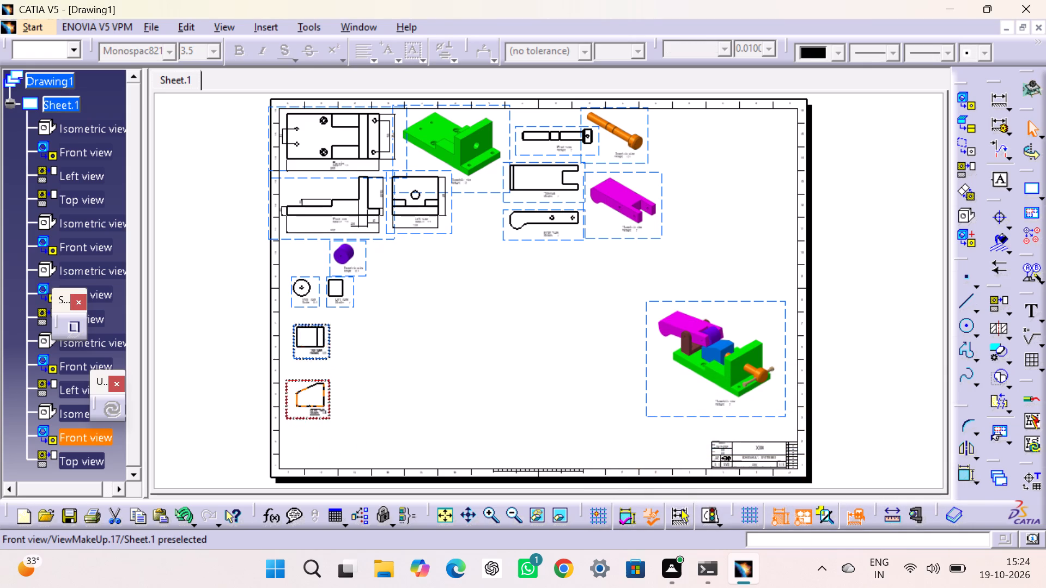
pyautogui.moveTo(331, 374); pyautogui.dragTo(331, 378)
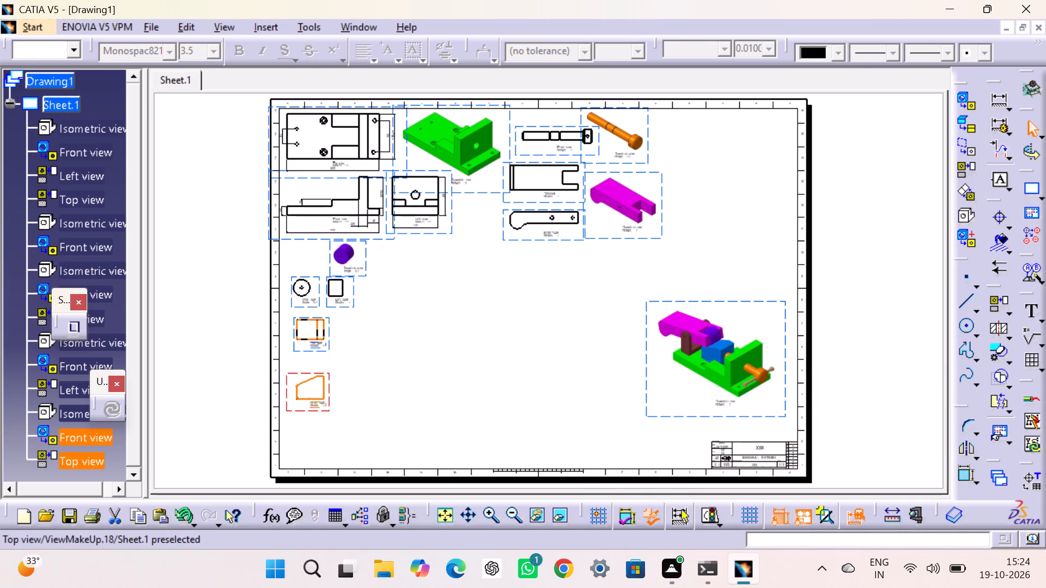
pyautogui.moveTo(327, 353); pyautogui.dragTo(327, 369)
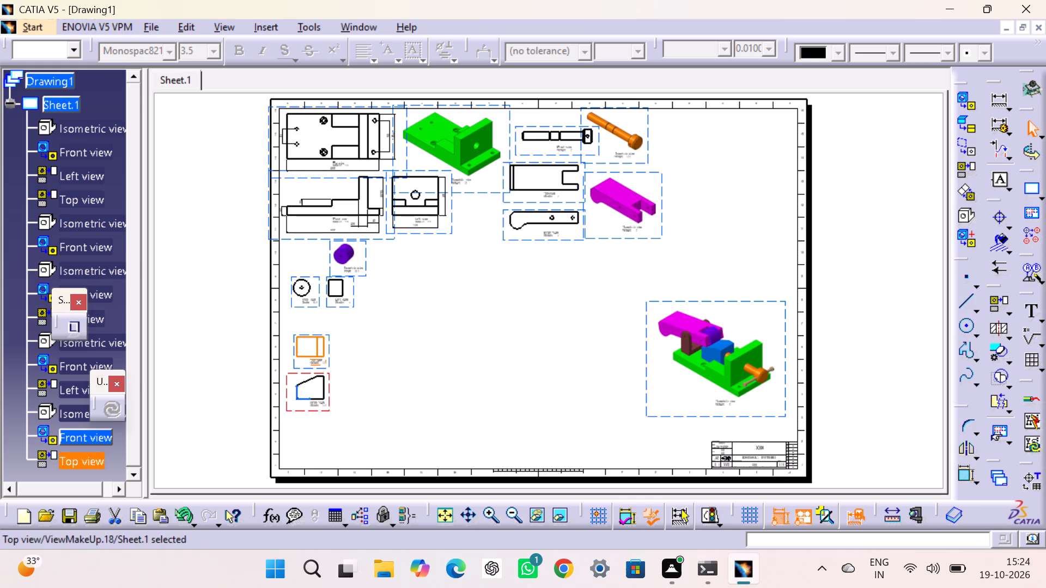
pyautogui.click(446, 360)
# Create an isometric view of Part5.CATPart and place it directly beside Part5's top view.
pyautogui.click(968, 217)
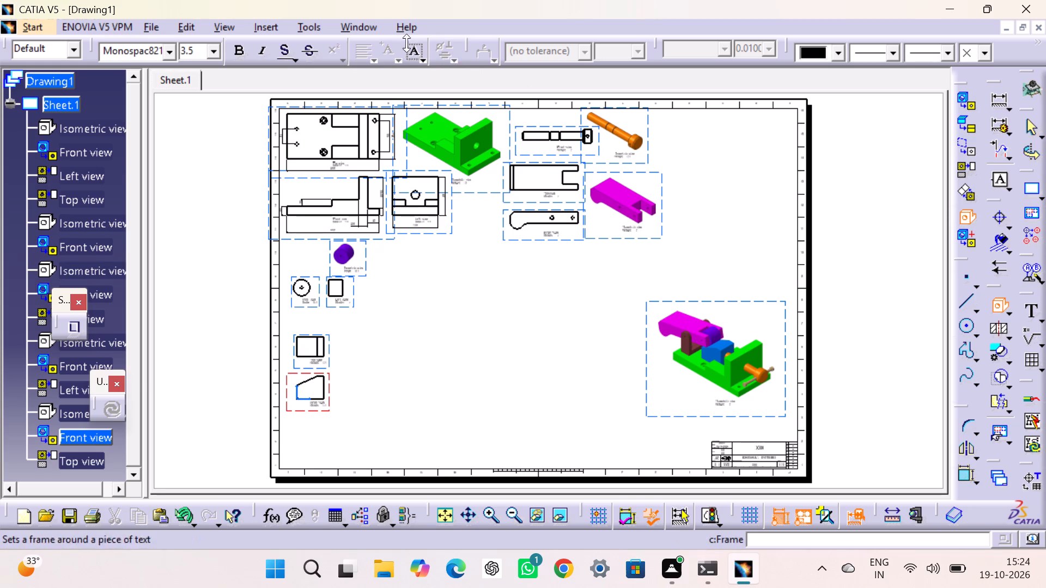
pyautogui.click(372, 24)
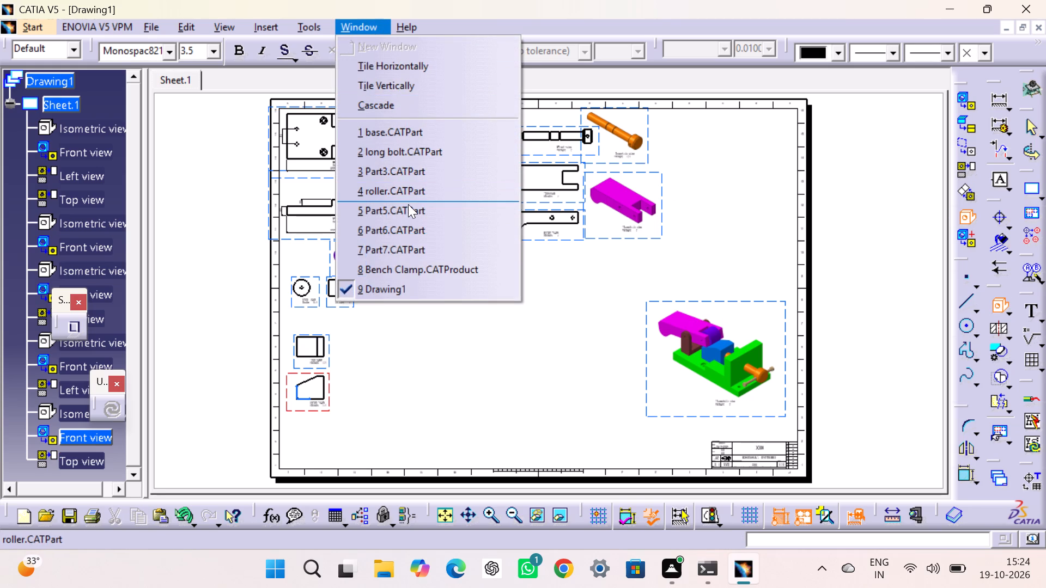
pyautogui.click(408, 204)
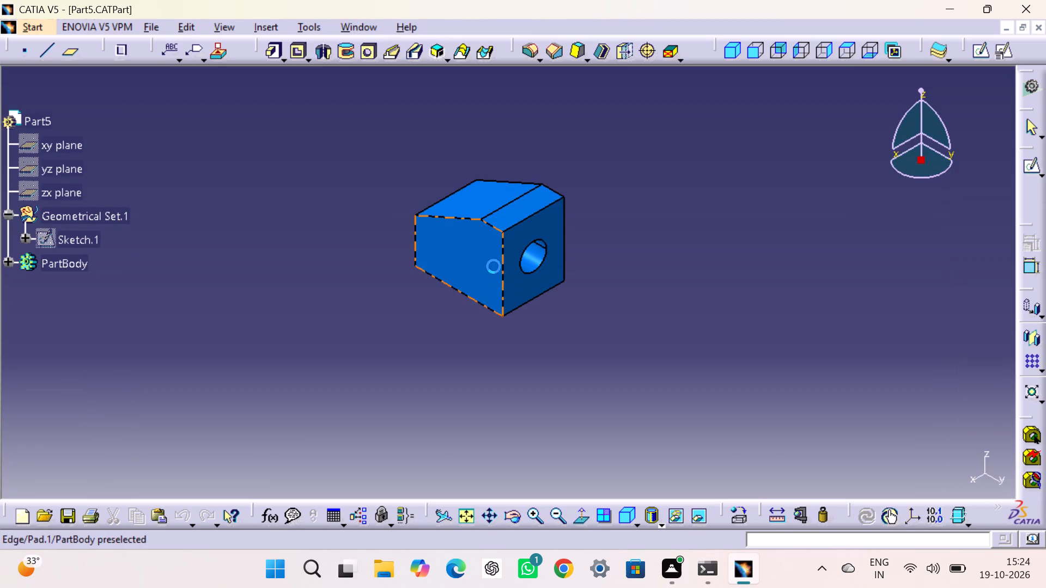
pyautogui.click(482, 254)
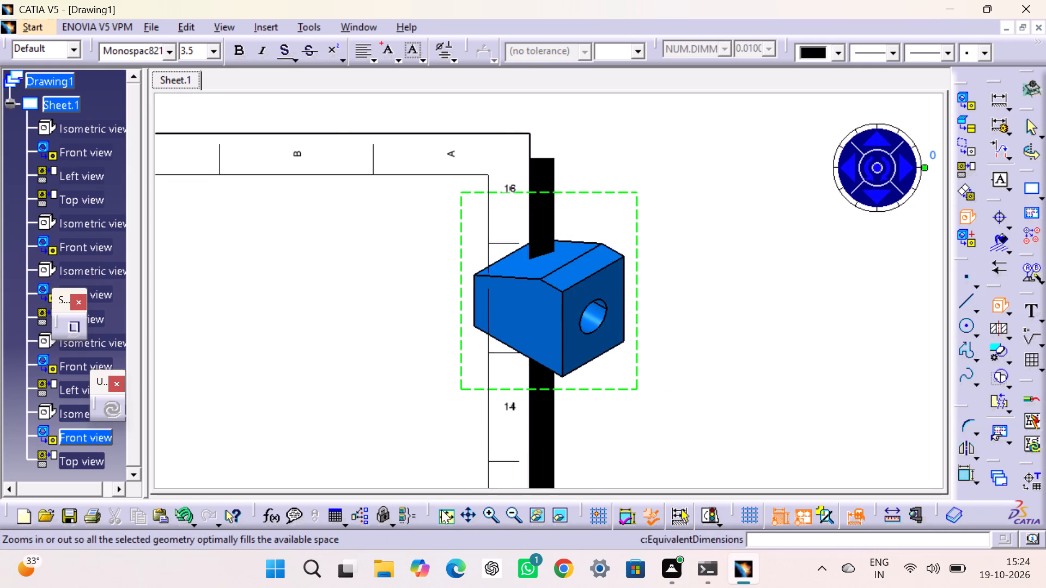
pyautogui.click(441, 510)
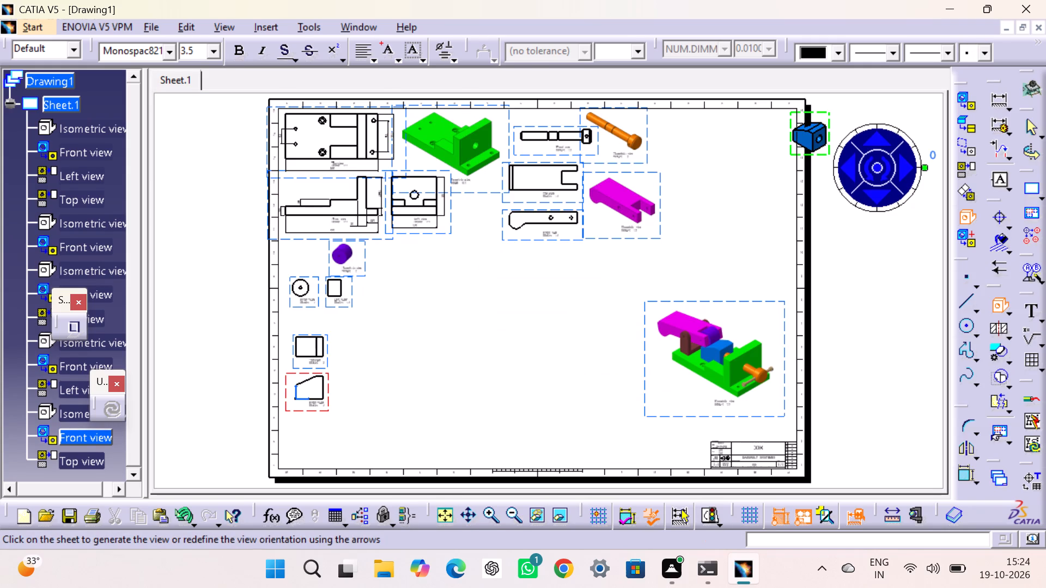
pyautogui.moveTo(788, 140); pyautogui.dragTo(329, 352)
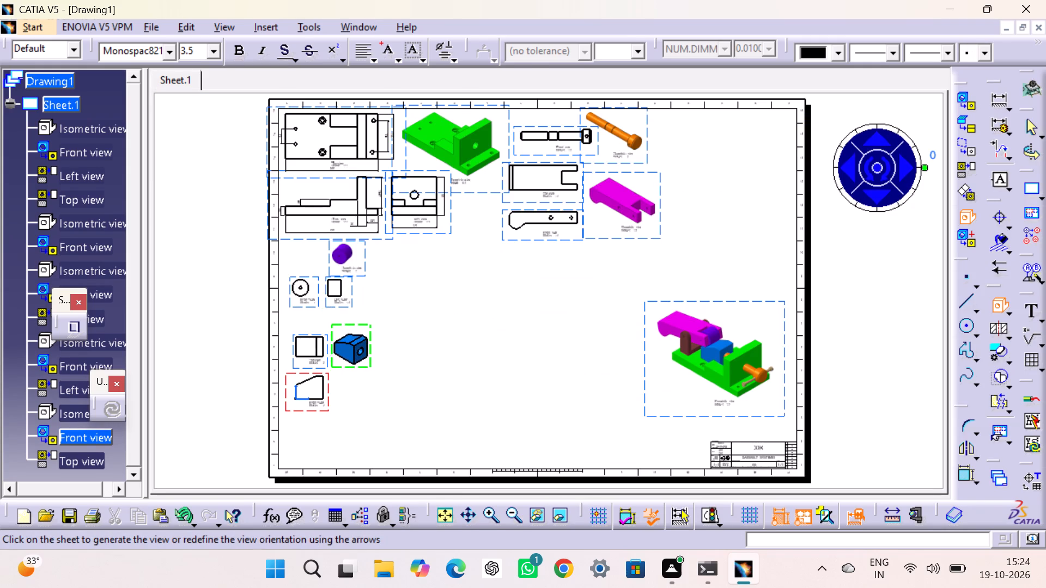
pyautogui.click(427, 324)
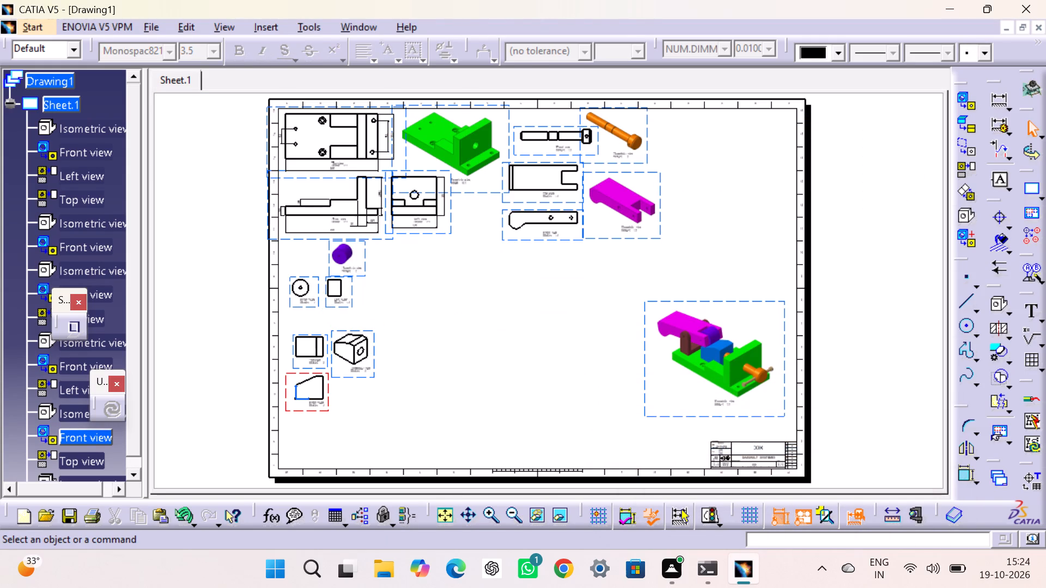
# Enable 3D Colors for Part5's isometric view and set its generation mode to Raster, Shading with edges.
pyautogui.rightClick(371, 340)
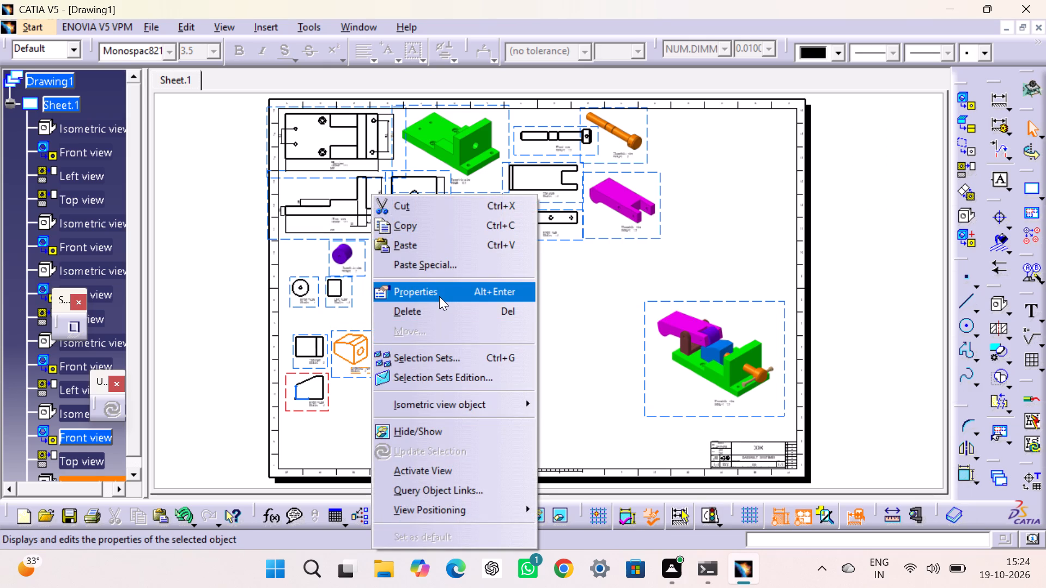
pyautogui.click(439, 296)
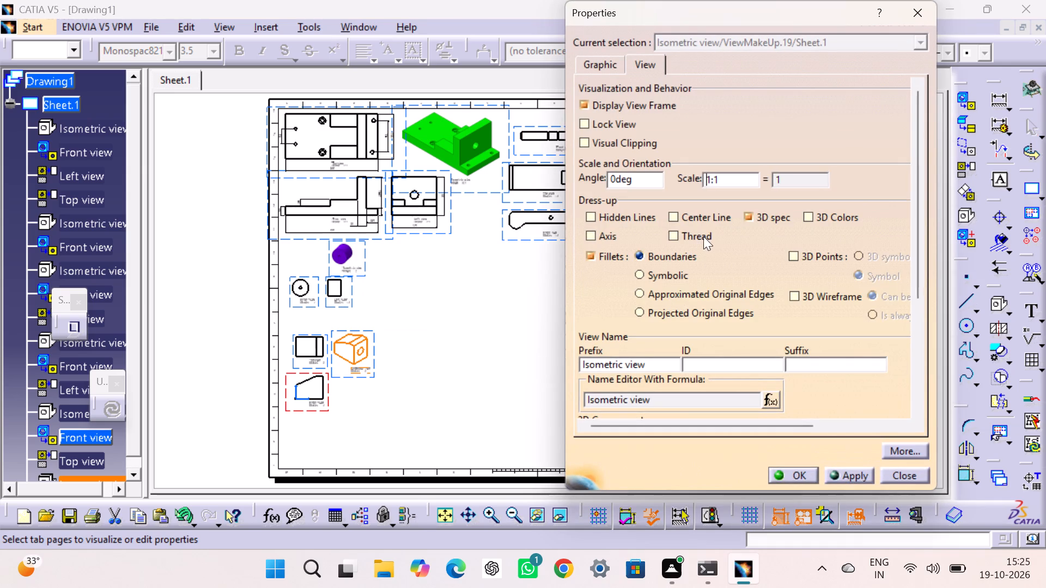
pyautogui.click(808, 218)
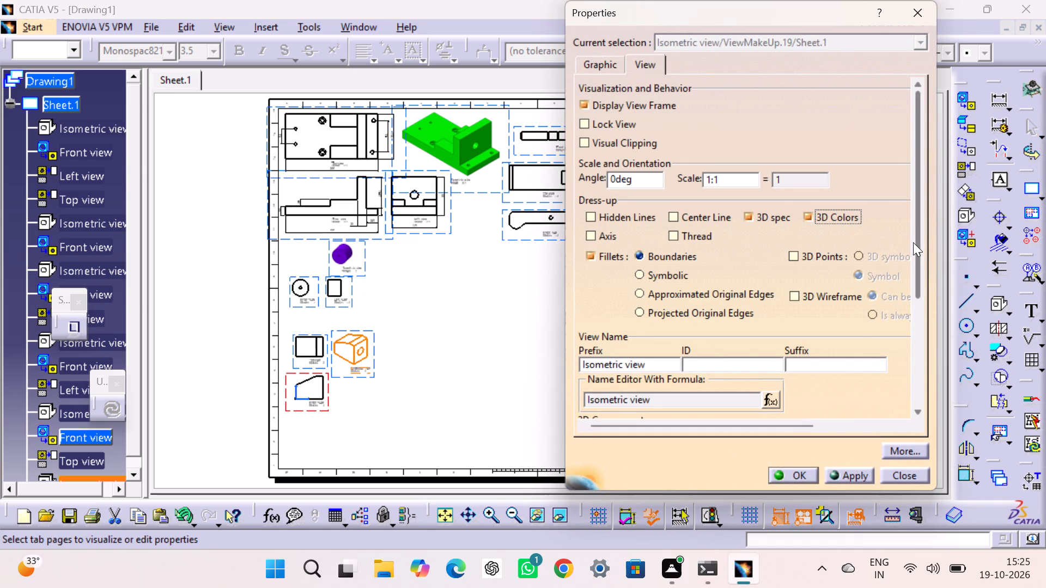
pyautogui.moveTo(914, 242); pyautogui.dragTo(910, 393)
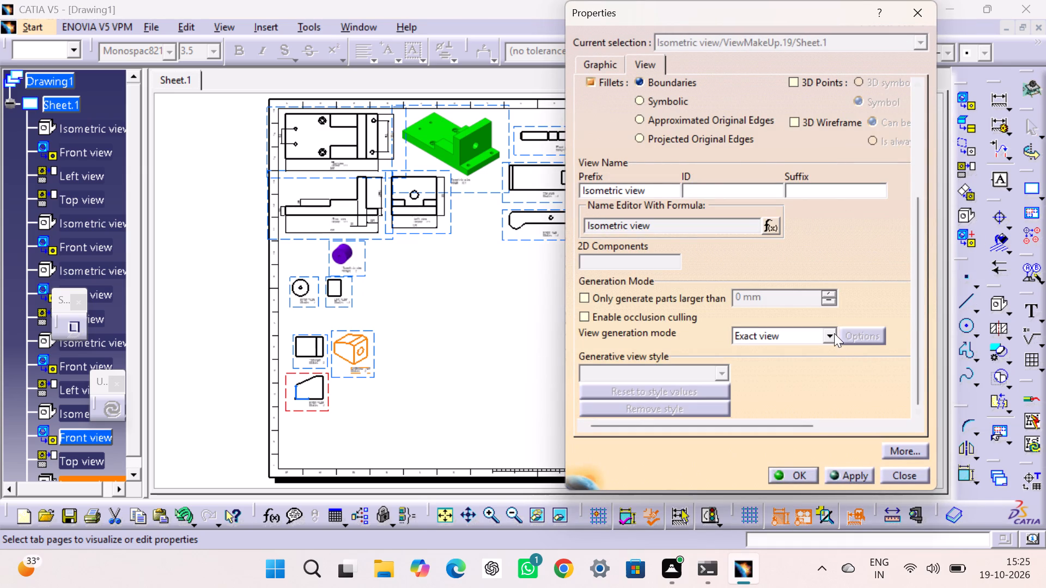
pyautogui.click(832, 331)
pyautogui.click(784, 388)
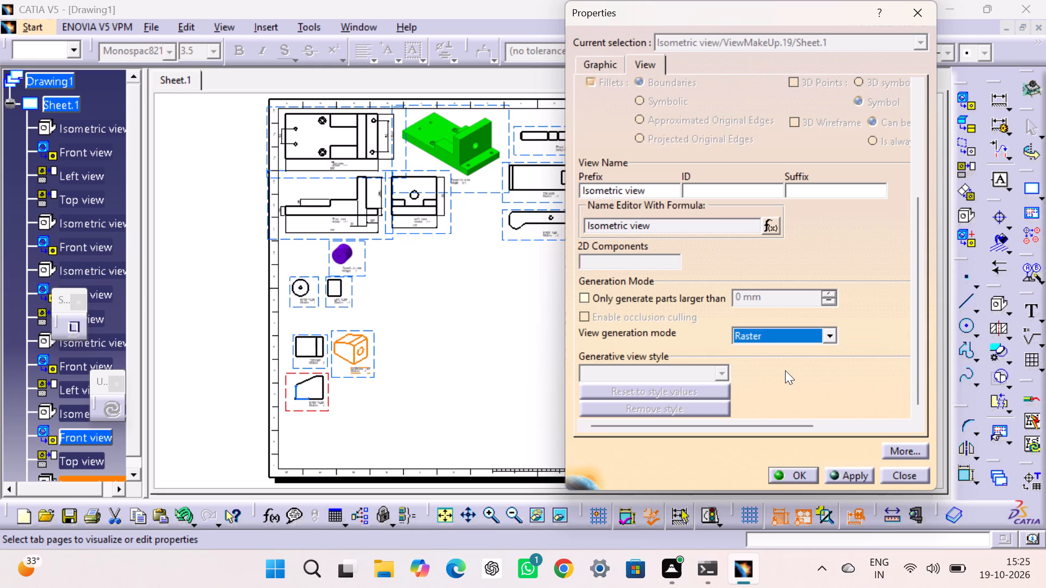
pyautogui.click(882, 327)
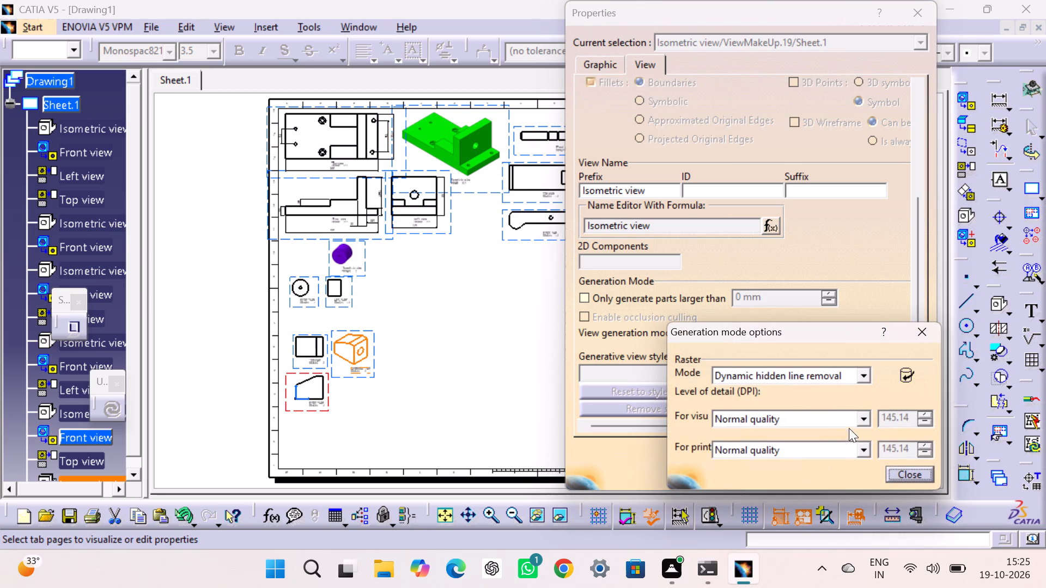
pyautogui.click(848, 414)
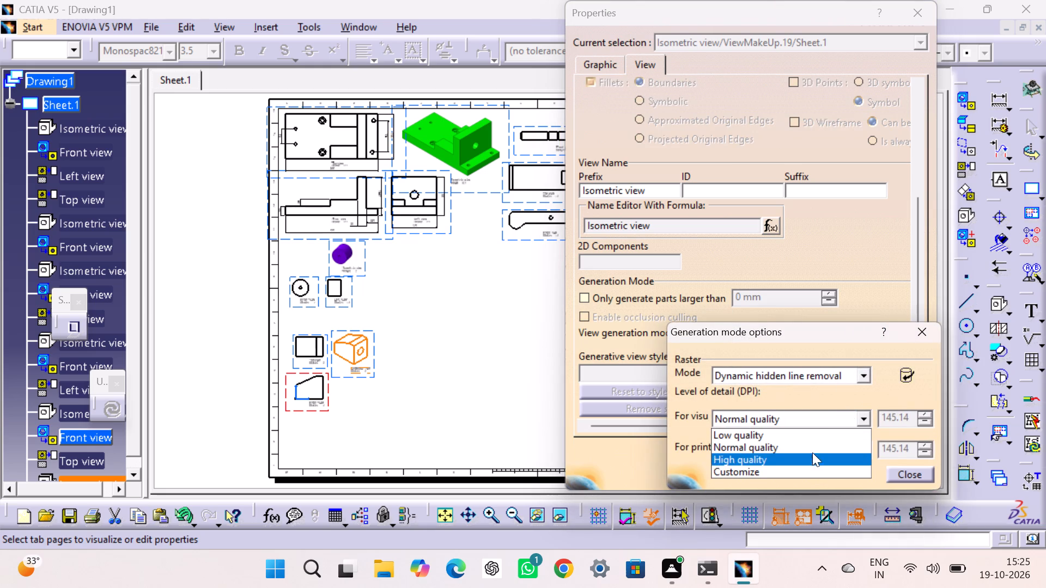
pyautogui.click(866, 367)
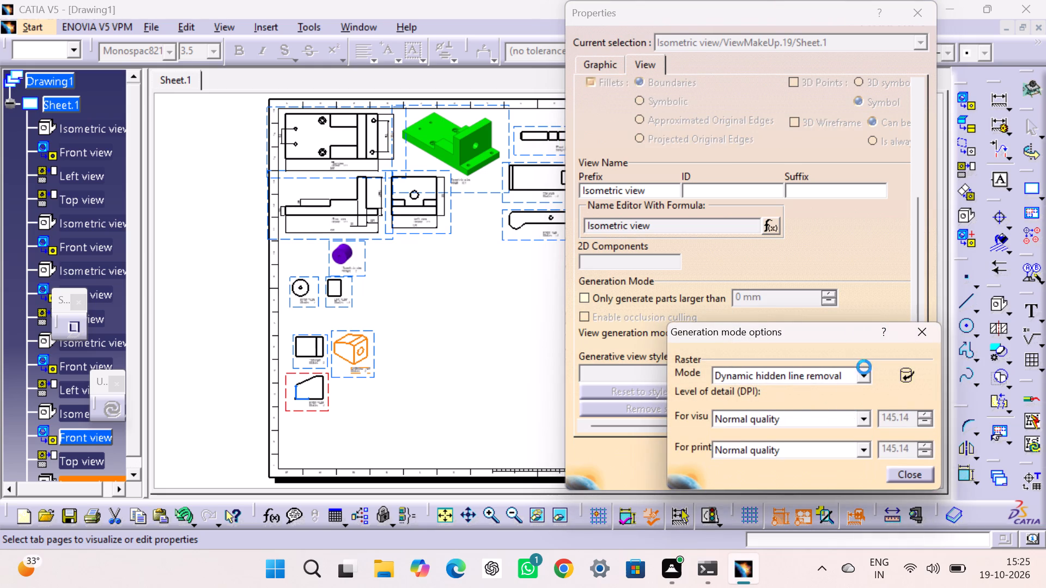
pyautogui.click(864, 367)
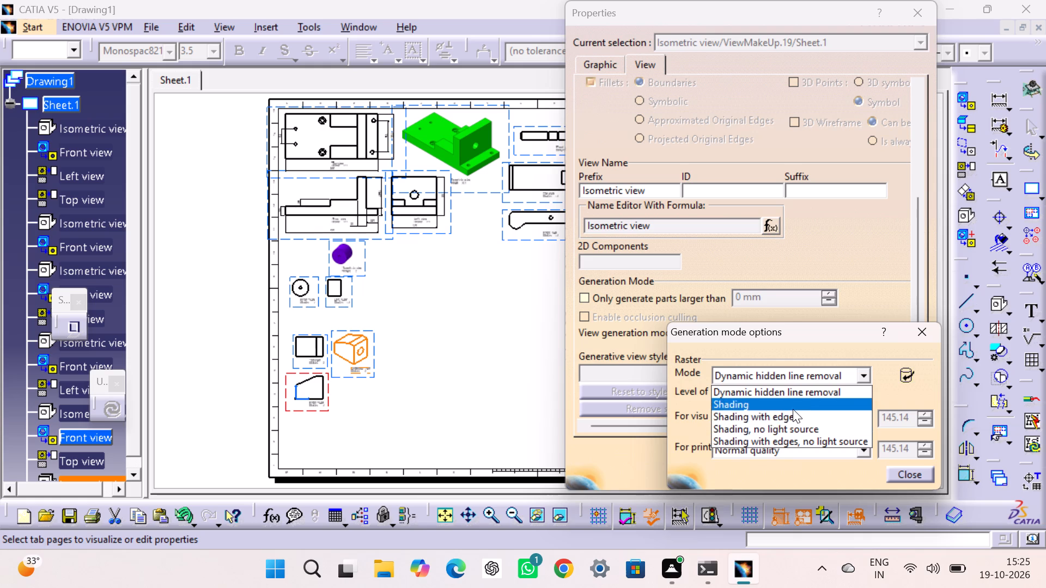
pyautogui.click(794, 418)
pyautogui.click(910, 472)
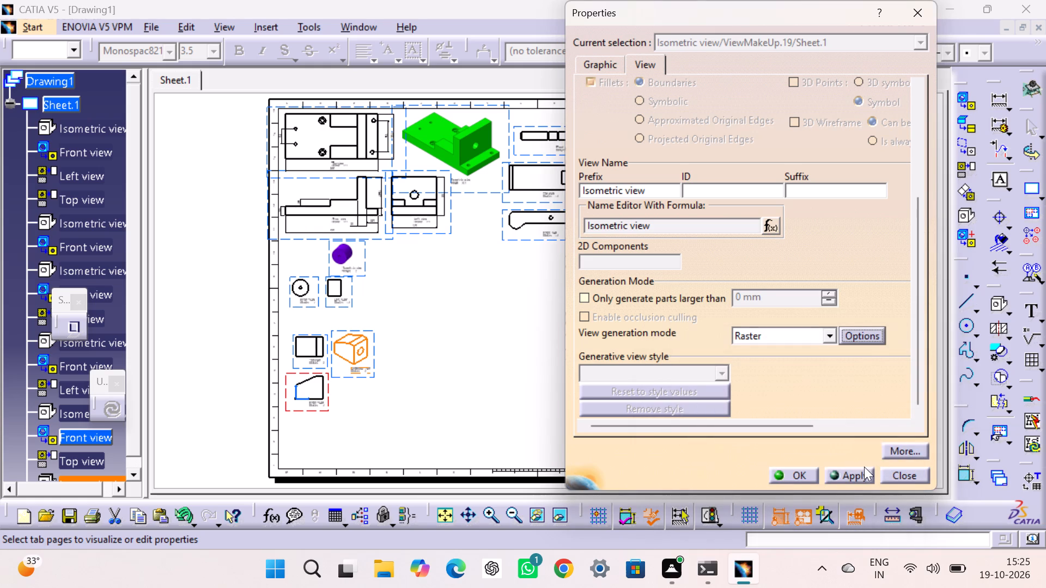
pyautogui.click(801, 469)
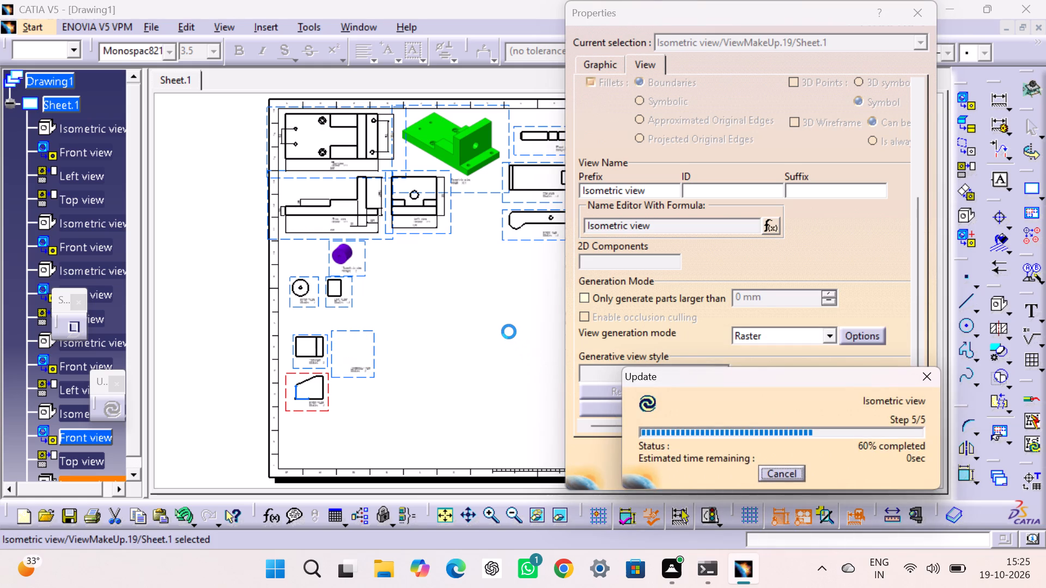
pyautogui.click(504, 321)
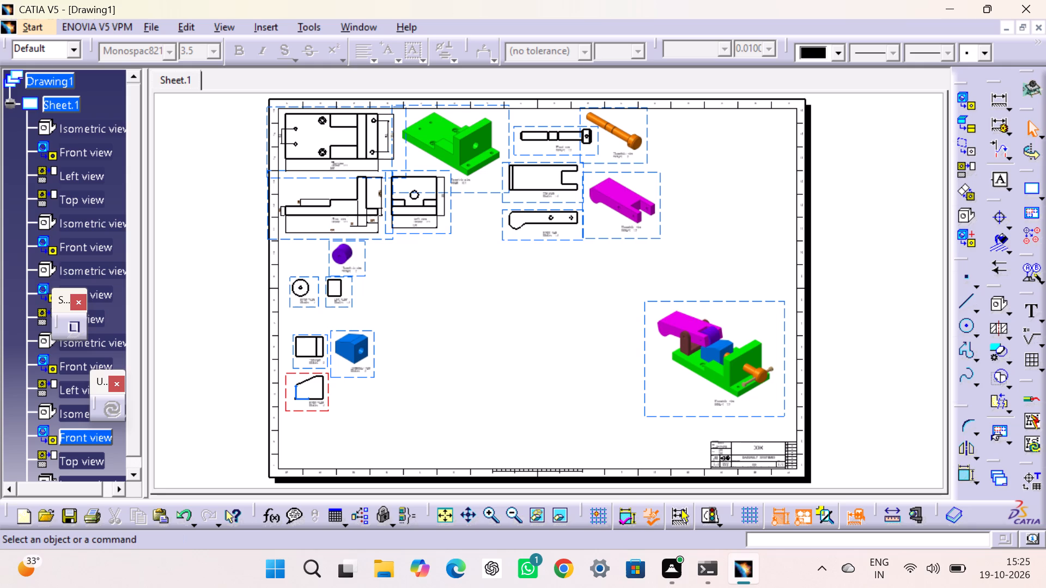
# Create a front view of Part6.CATPart from its yz plane and place it to the right of the orange bolt's isometric view.
pyautogui.click(969, 99)
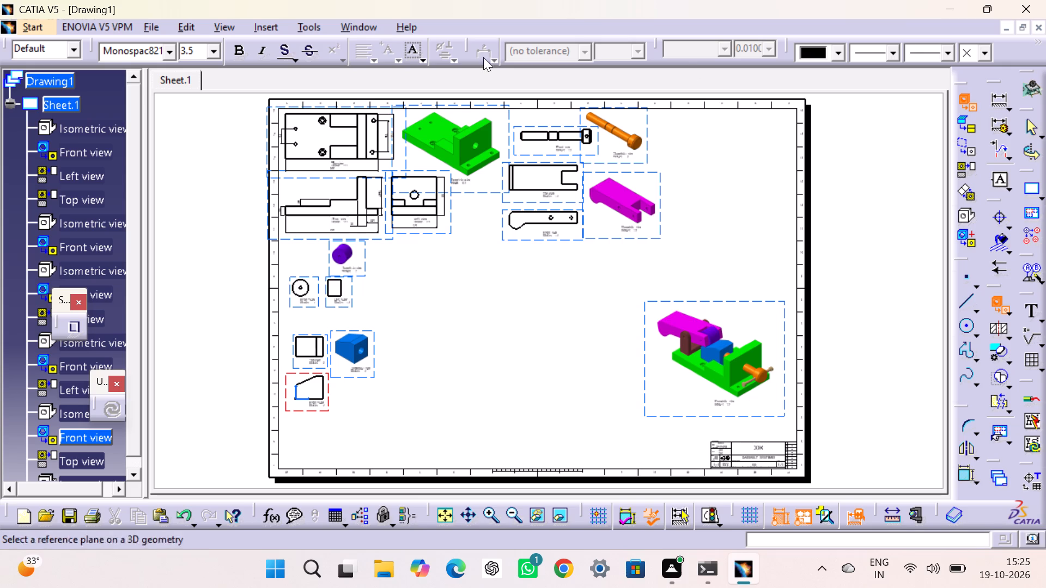
pyautogui.click(343, 22)
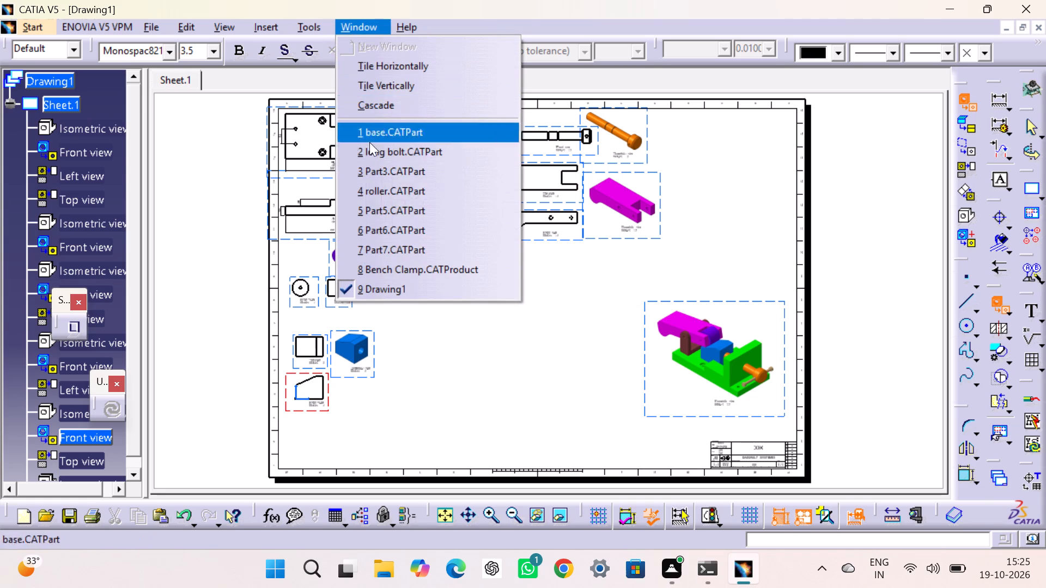
pyautogui.click(374, 229)
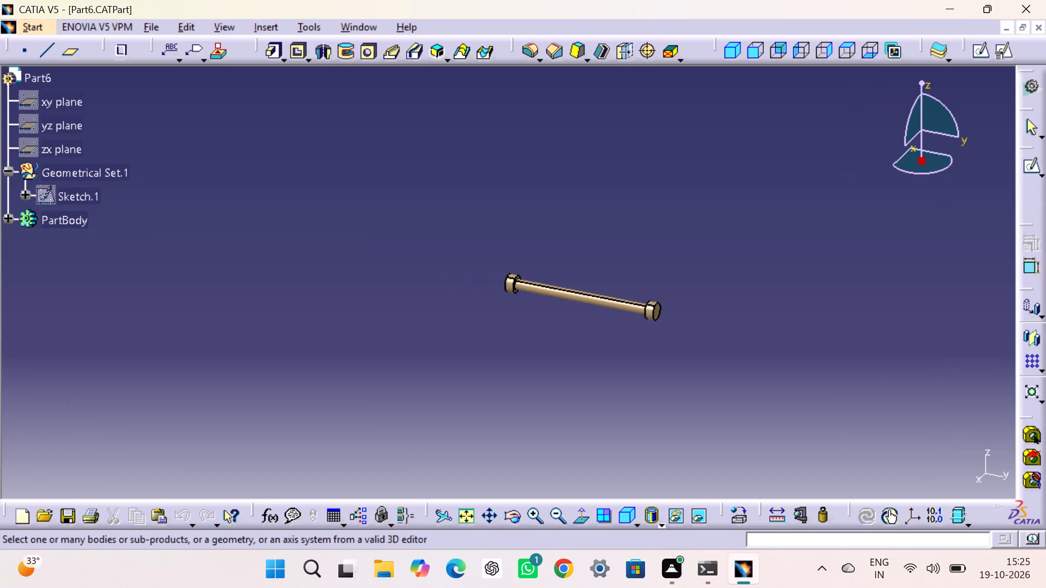
pyautogui.click(75, 127)
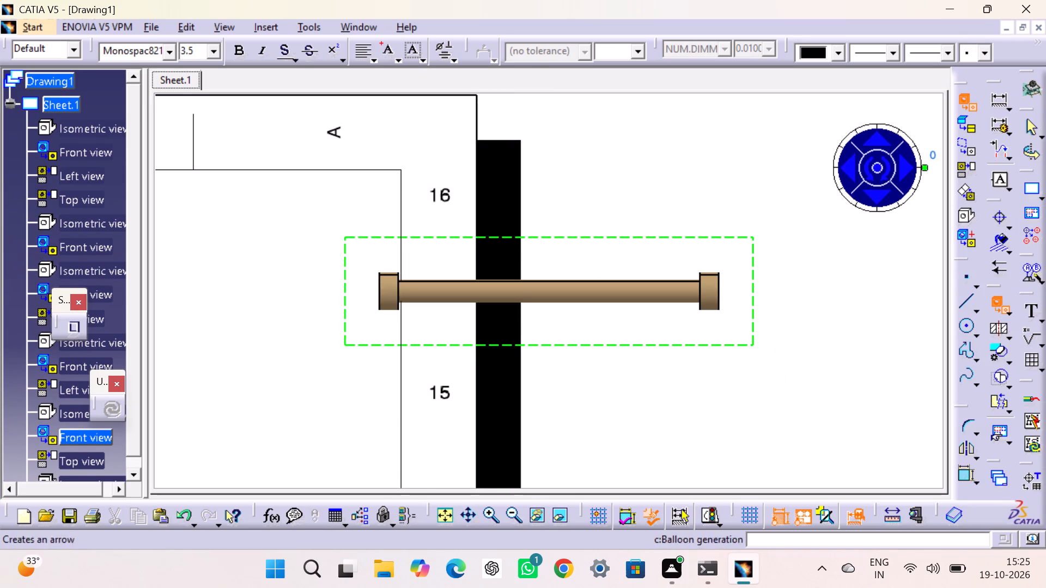
pyautogui.click(442, 512)
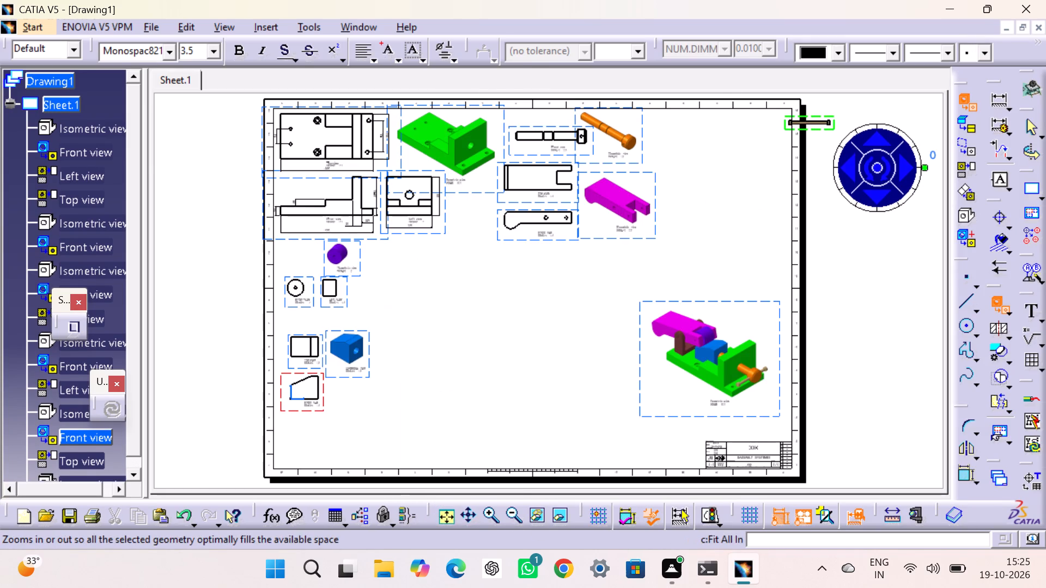
pyautogui.moveTo(786, 128); pyautogui.dragTo(694, 177)
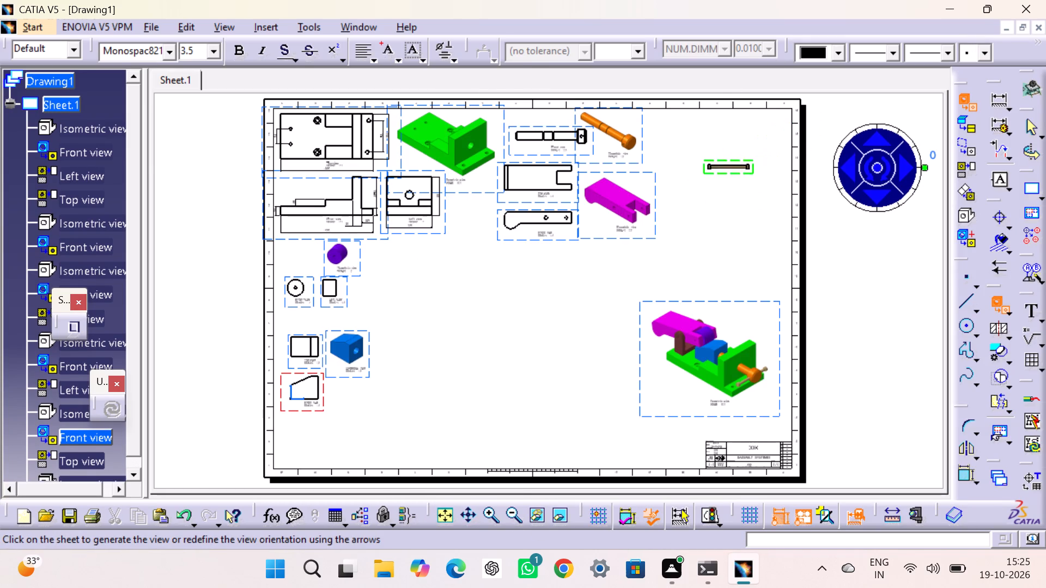
pyautogui.moveTo(694, 177); pyautogui.dragTo(671, 167)
pyautogui.click(689, 240)
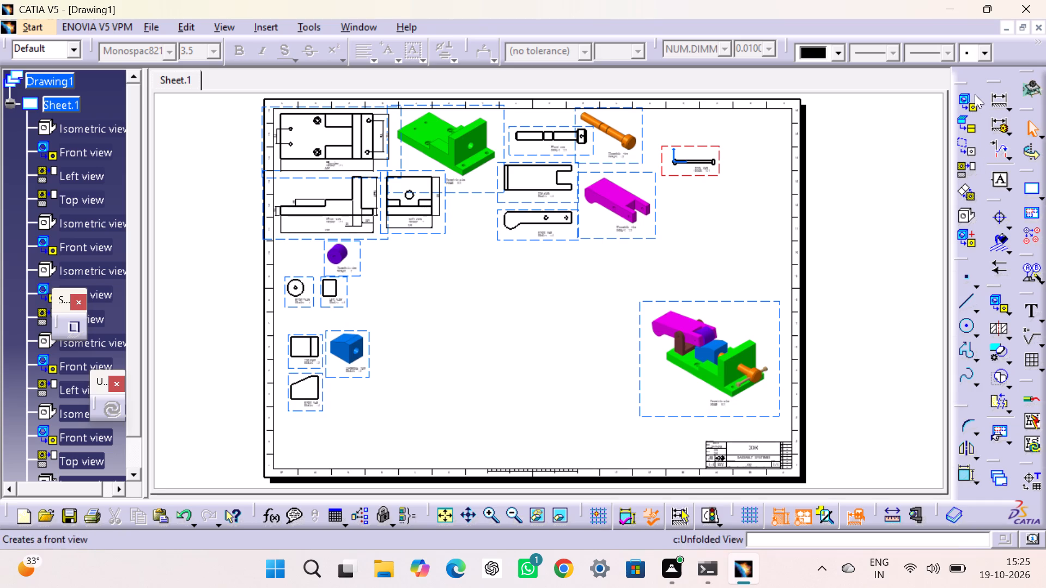
# Create an isometric view of Part6.CATPart and place it just above and slightly right of Part6's front view.
pyautogui.click(960, 218)
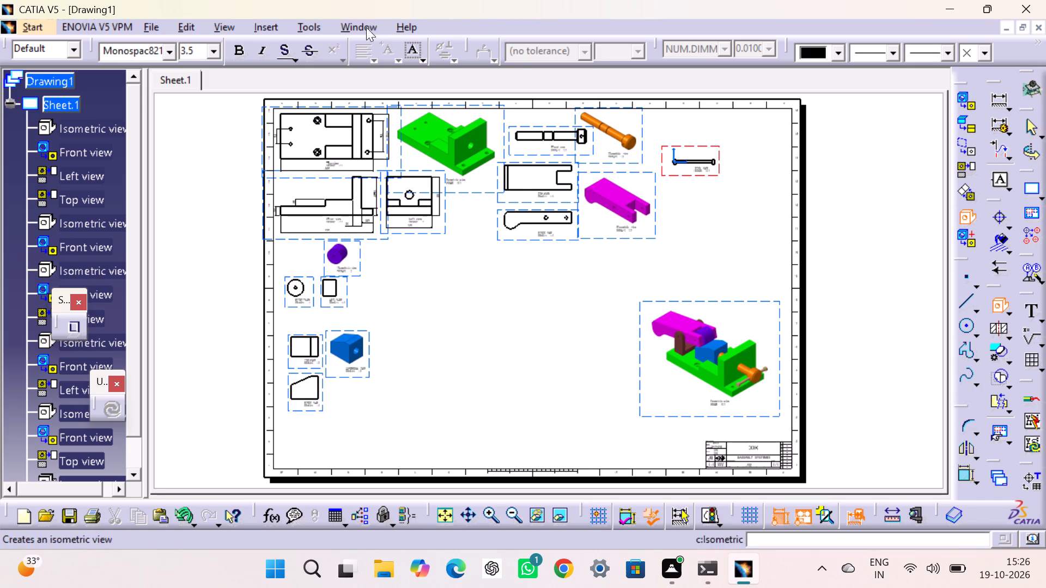
pyautogui.click(364, 27)
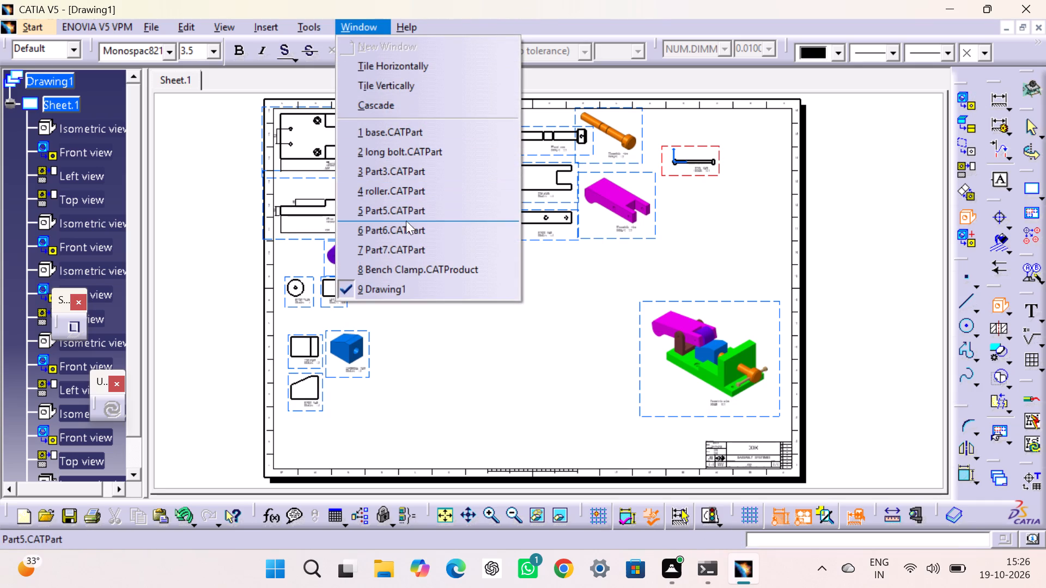
pyautogui.click(406, 213)
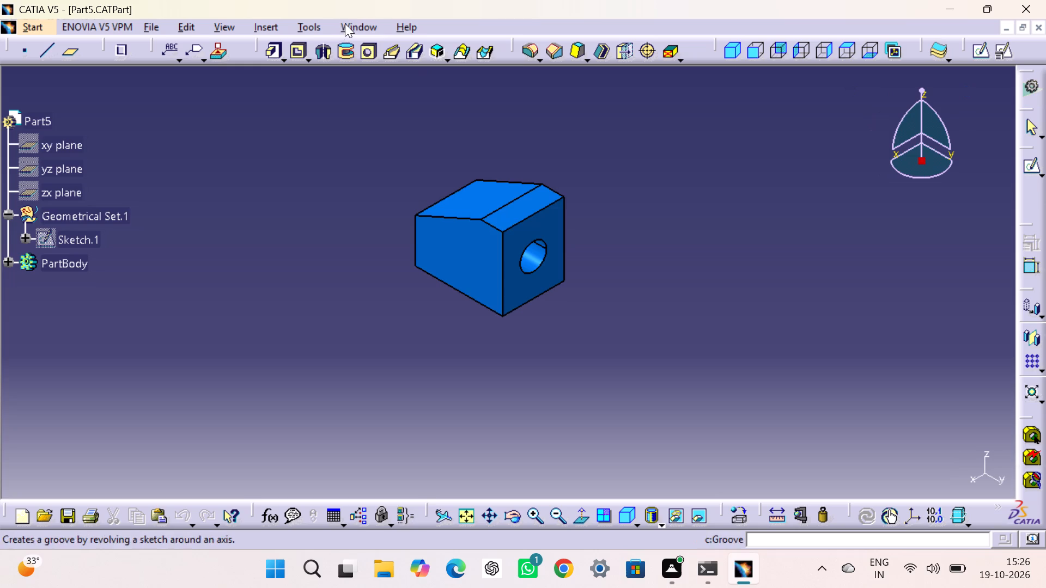
pyautogui.click(345, 23)
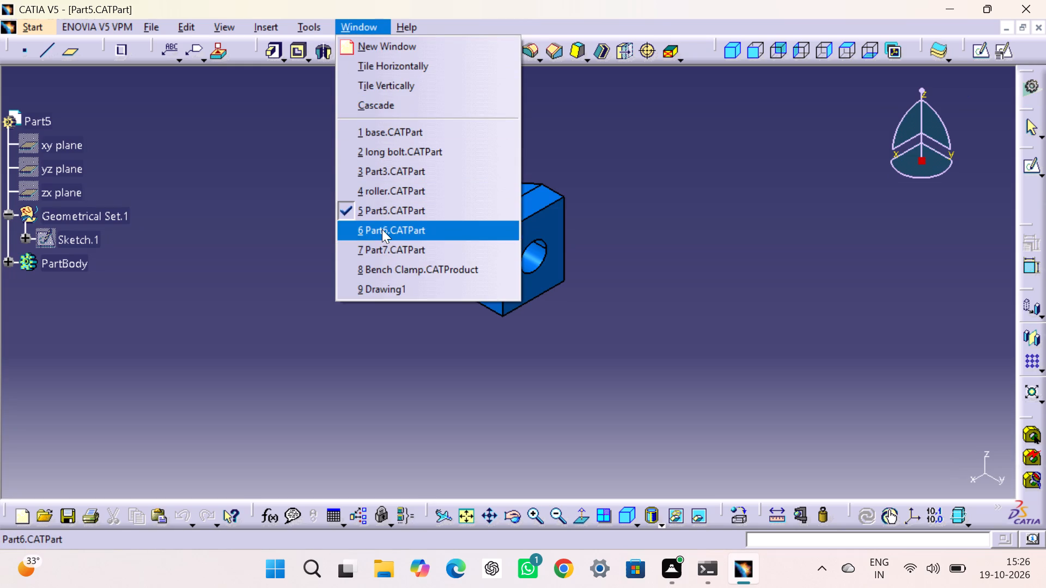
pyautogui.click(382, 229)
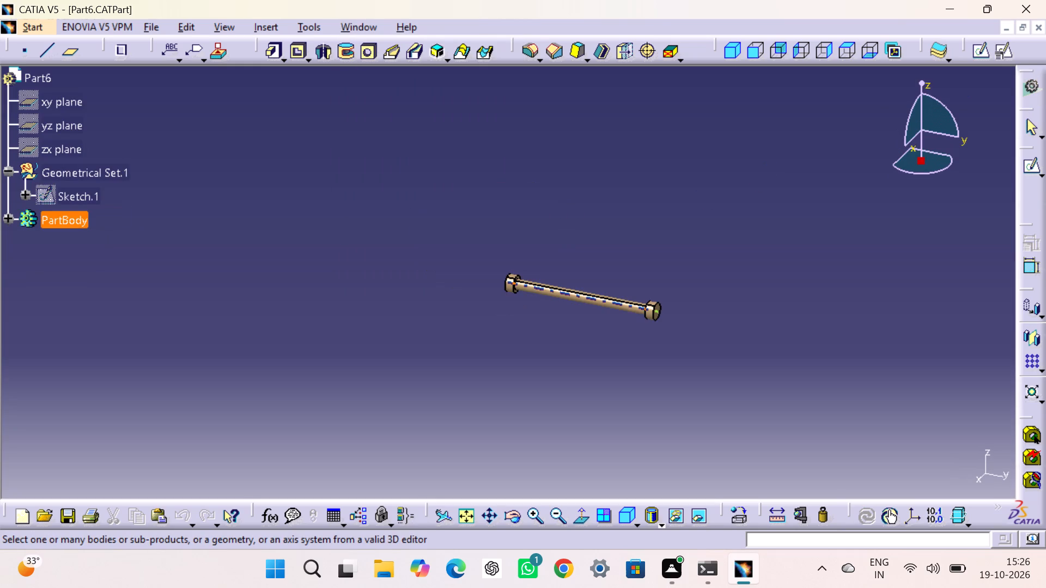
pyautogui.click(70, 116)
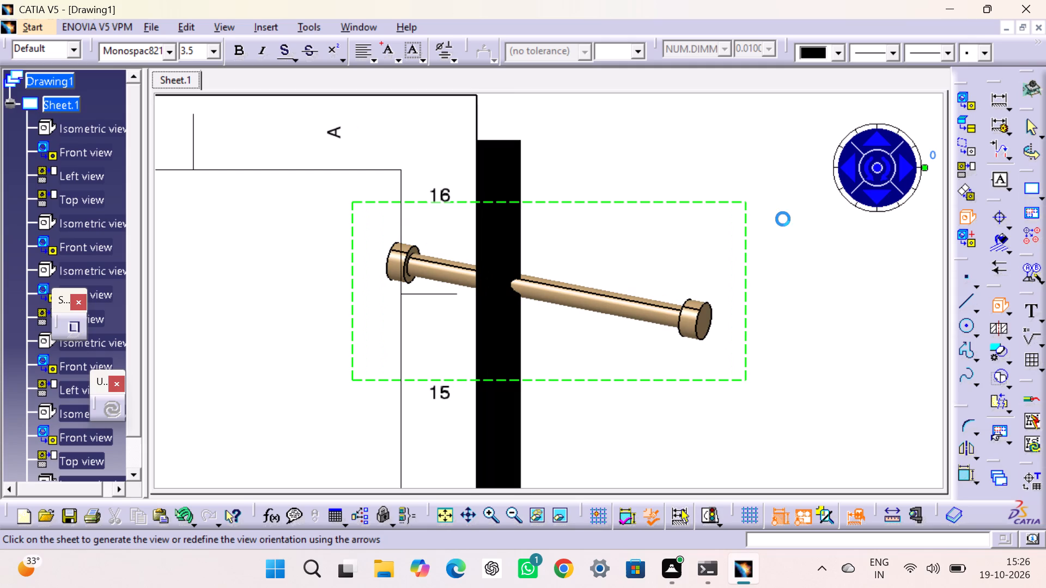
pyautogui.click(450, 511)
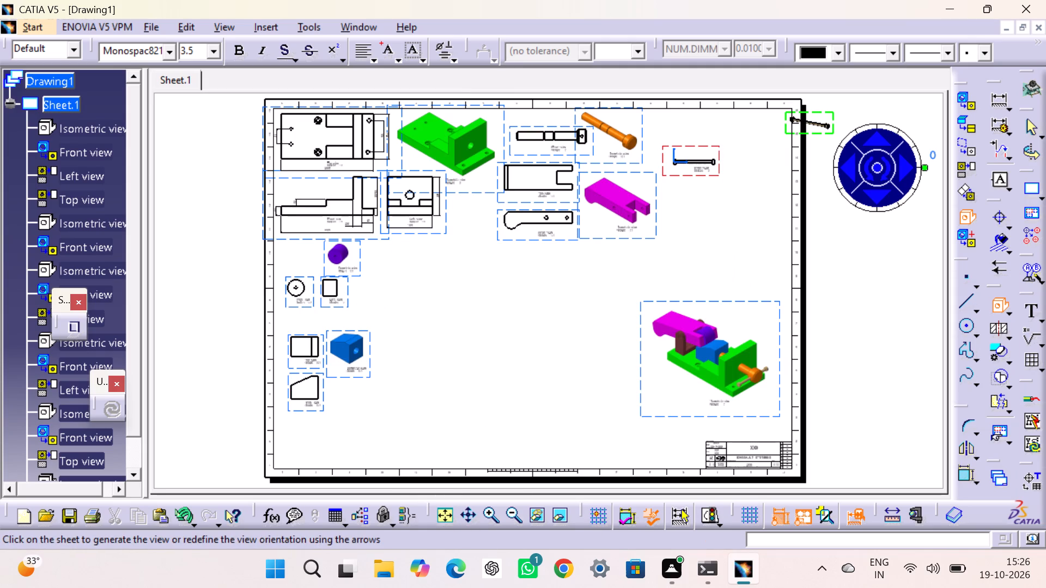
pyautogui.moveTo(782, 132); pyautogui.dragTo(707, 143)
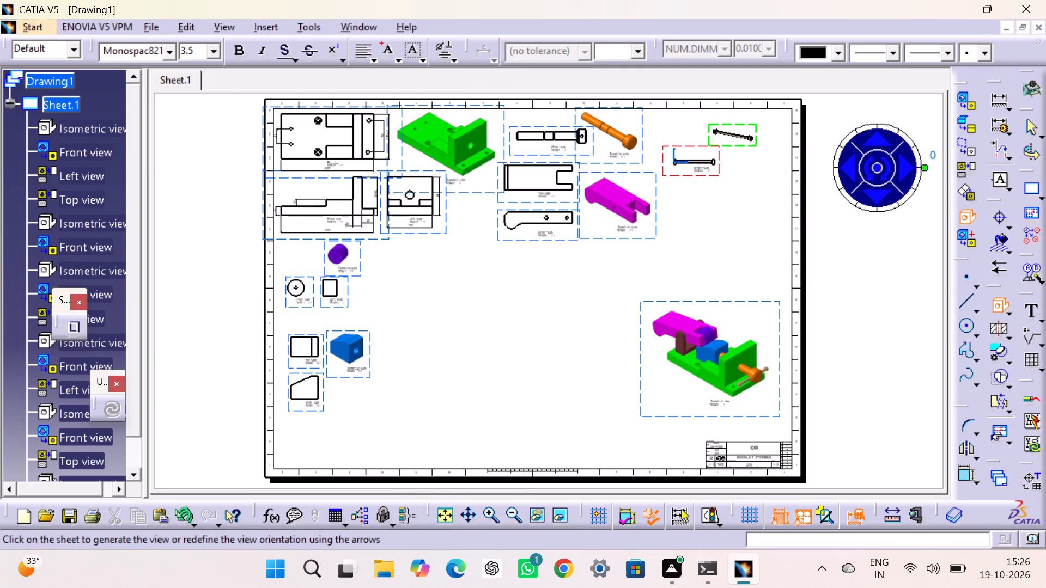
pyautogui.click(767, 200)
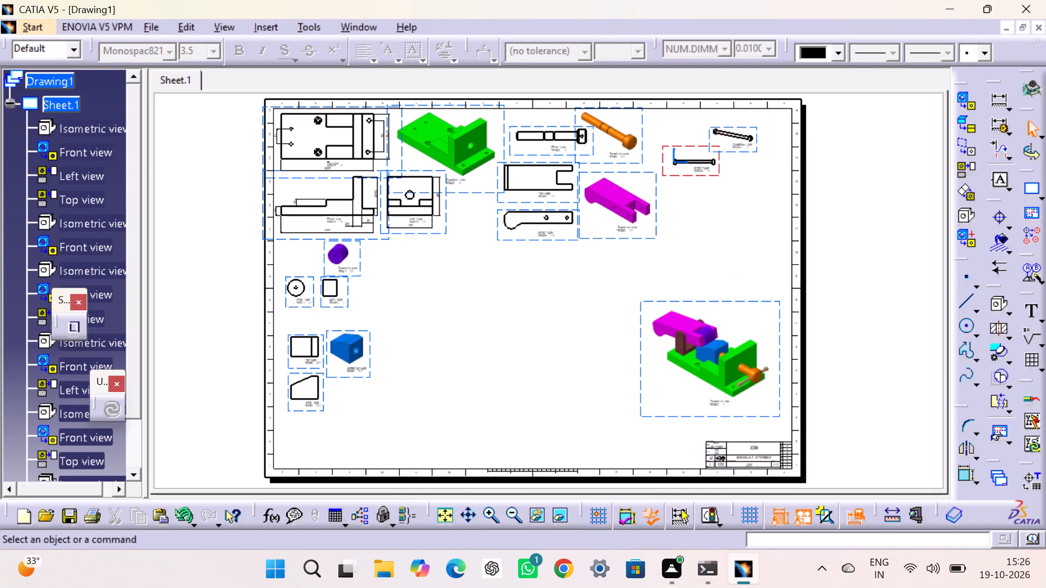
# Set Part6's isometric view to Raster generation mode, Shading with edges, and enable 3D Colors for it.
pyautogui.rightClick(755, 142)
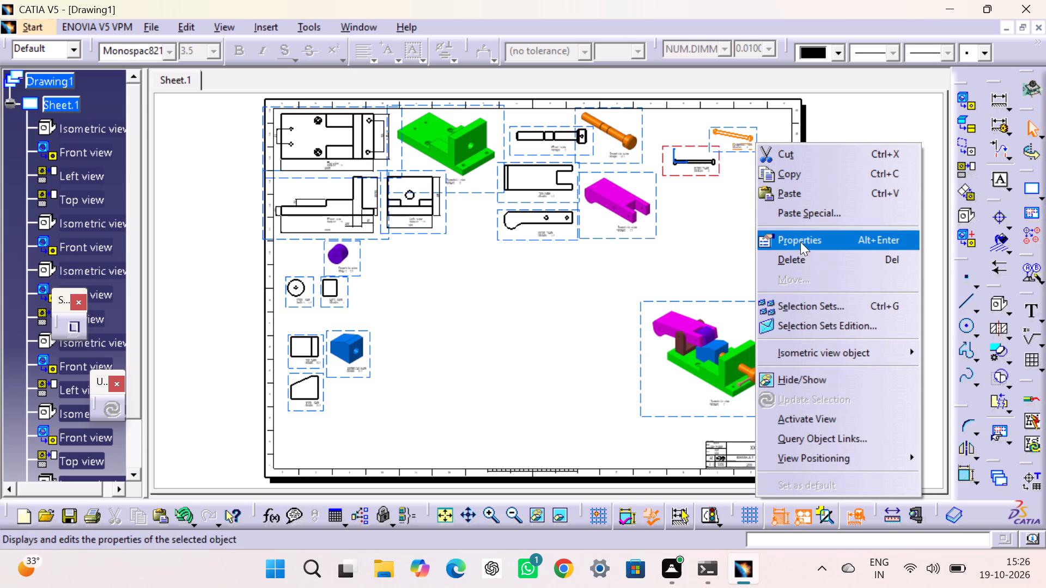
pyautogui.click(802, 236)
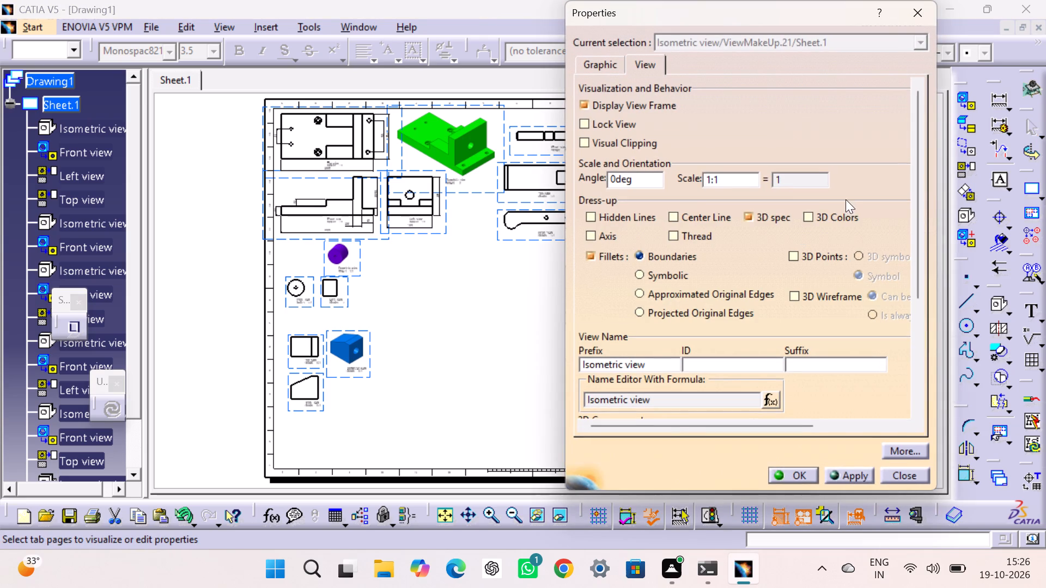
pyautogui.moveTo(917, 203); pyautogui.dragTo(912, 285)
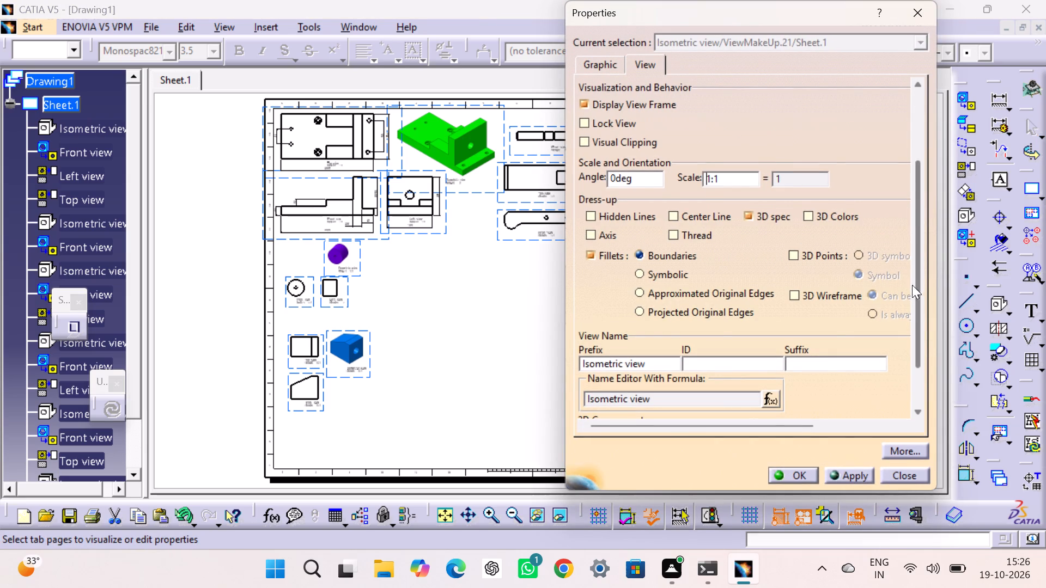
pyautogui.moveTo(912, 285); pyautogui.dragTo(912, 341)
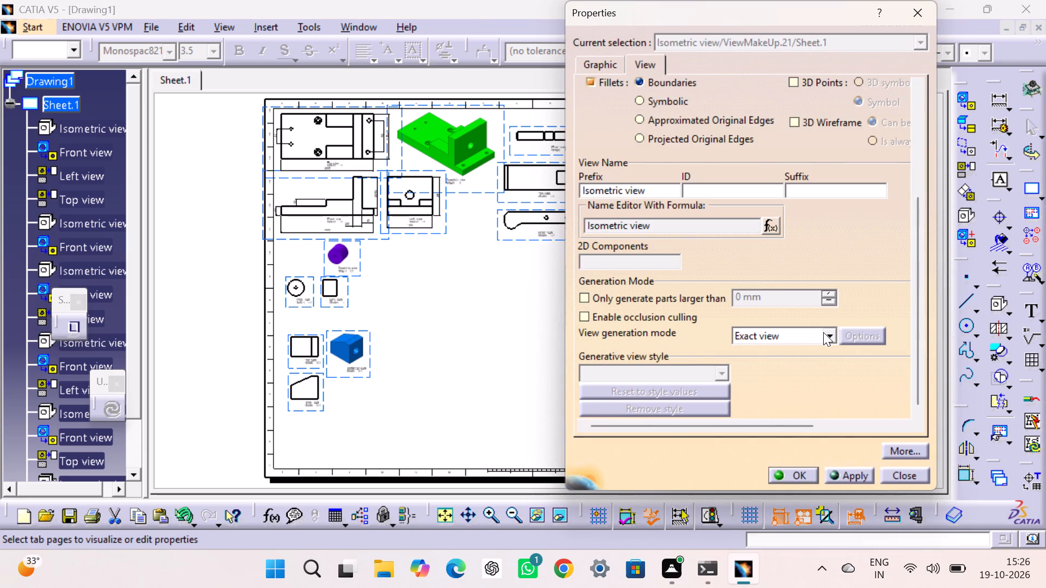
pyautogui.click(823, 332)
pyautogui.click(795, 388)
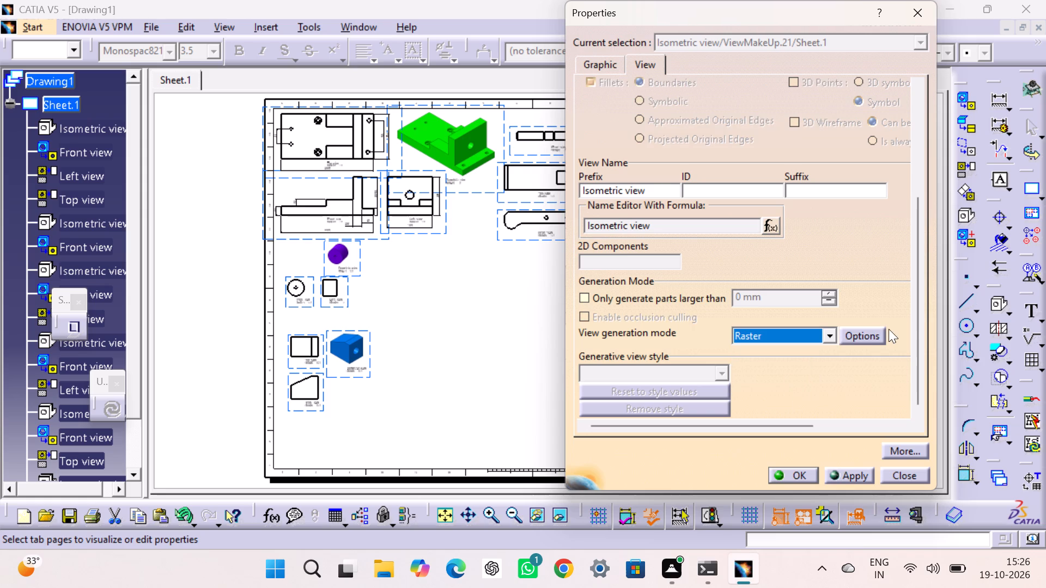
pyautogui.click(871, 332)
pyautogui.click(862, 376)
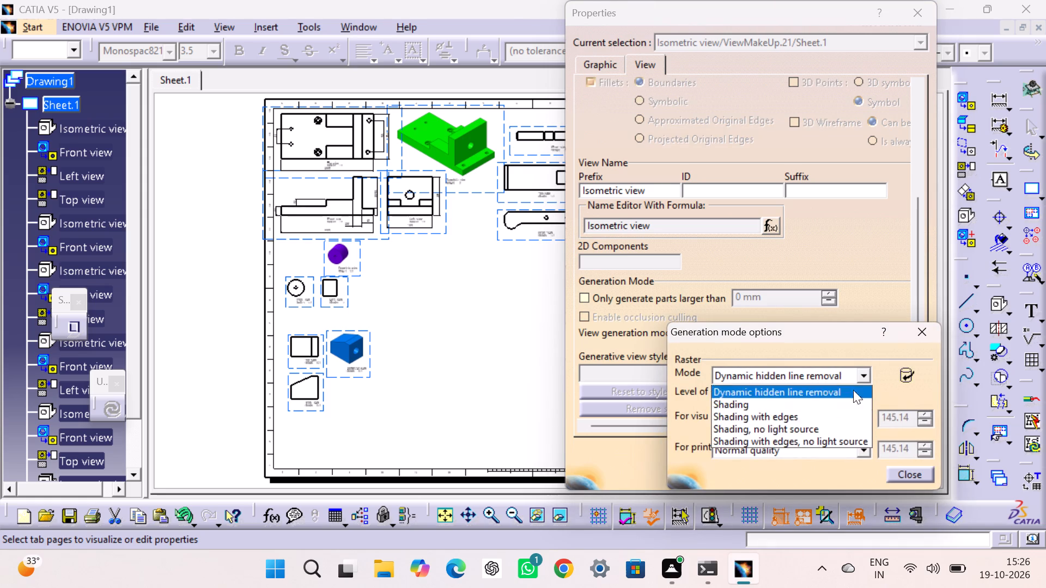
pyautogui.click(811, 416)
pyautogui.click(907, 476)
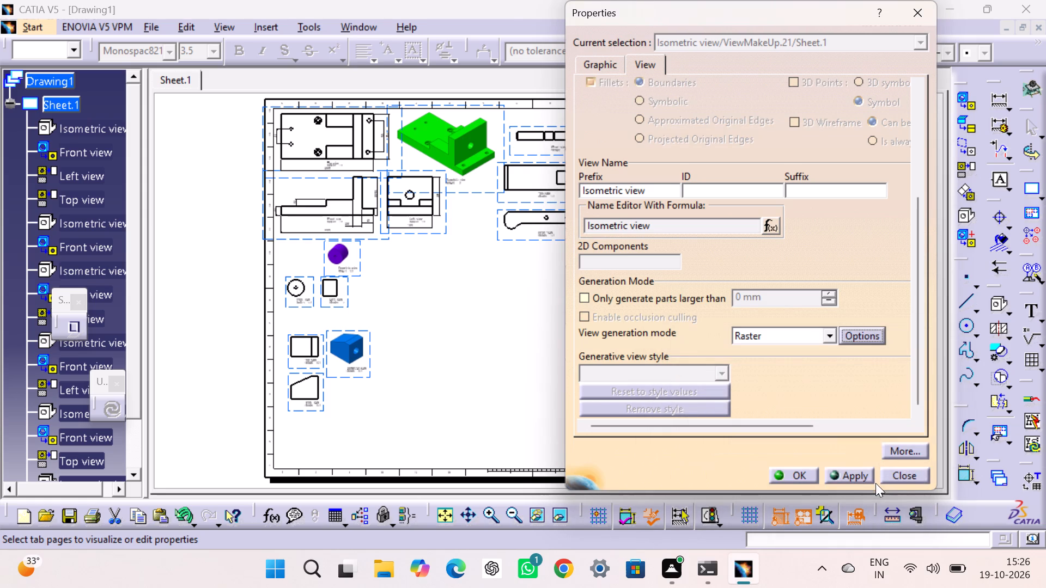
pyautogui.moveTo(860, 476); pyautogui.dragTo(859, 468)
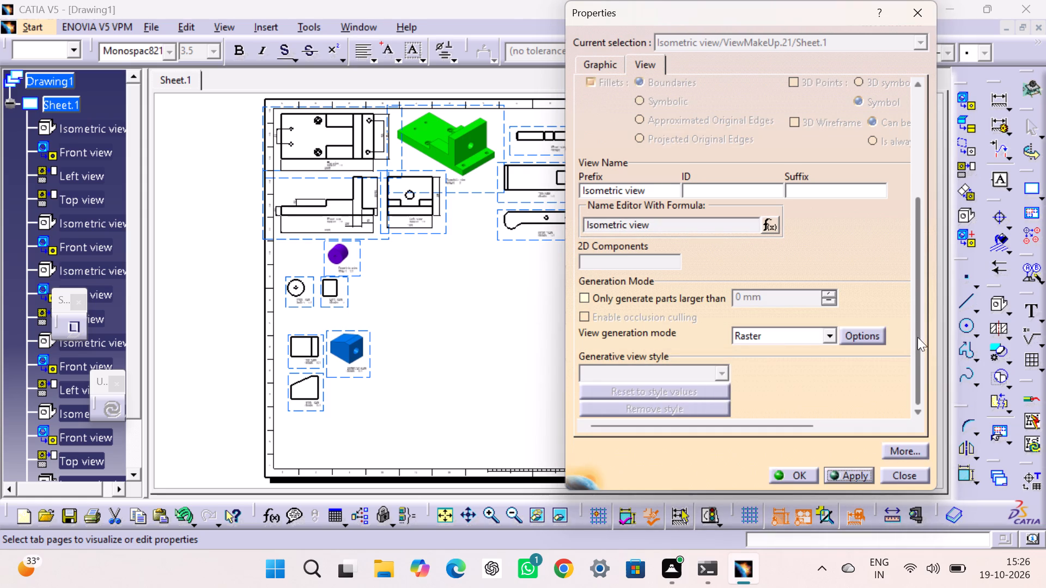
pyautogui.moveTo(914, 332); pyautogui.dragTo(906, 186)
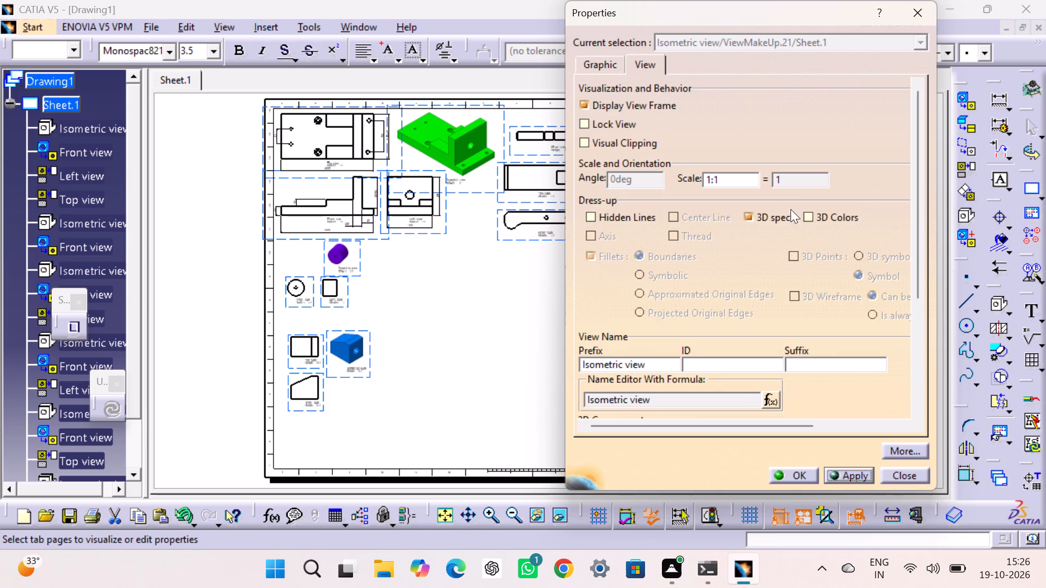
pyautogui.click(804, 215)
pyautogui.click(796, 474)
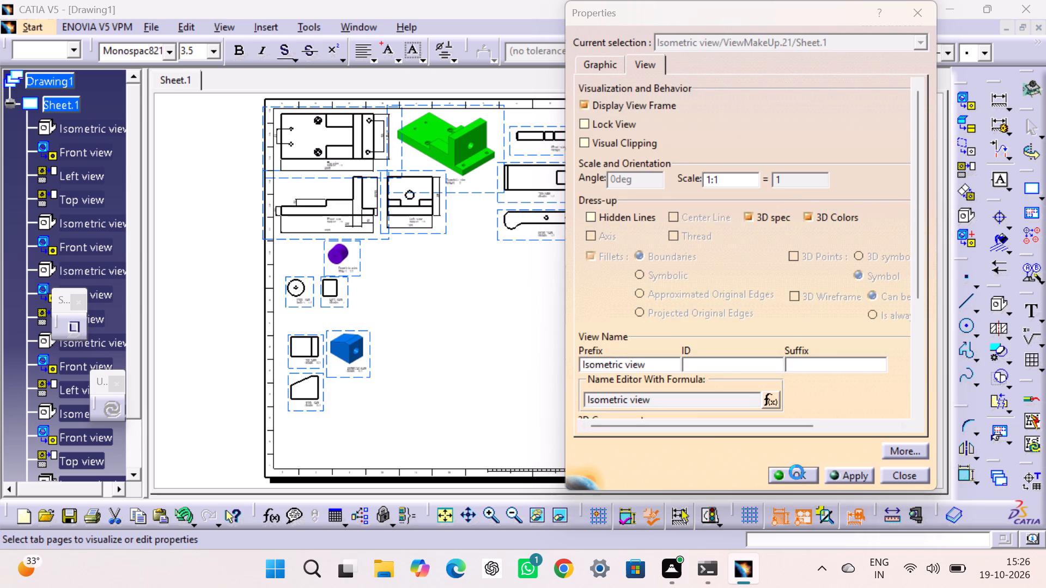
pyautogui.click(890, 203)
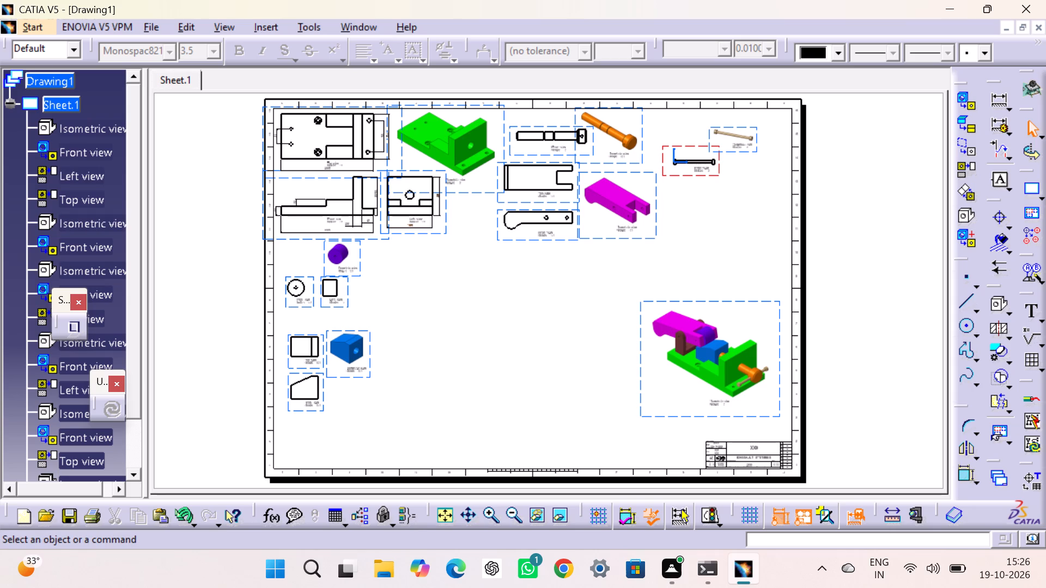
# Create a front view of Part7.CATPart from its yz plane and place it to the right of the purple roller's views.
pyautogui.click(968, 105)
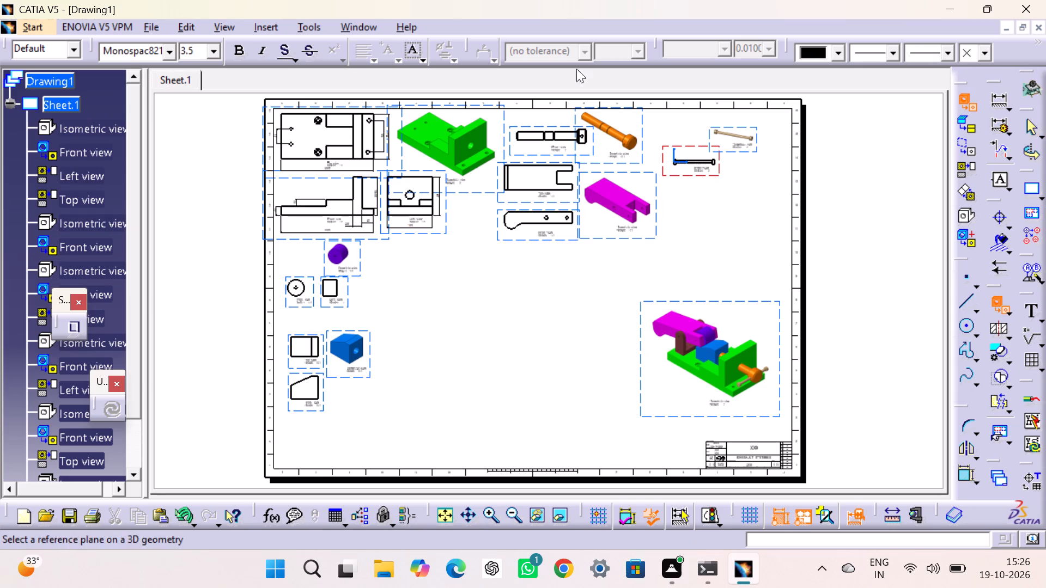
pyautogui.click(343, 27)
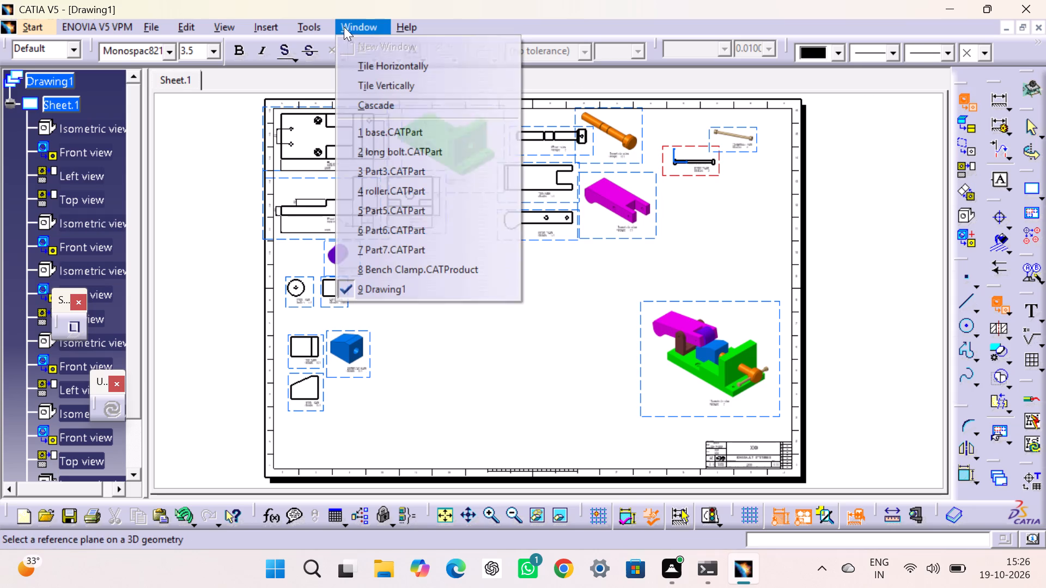
pyautogui.click(391, 249)
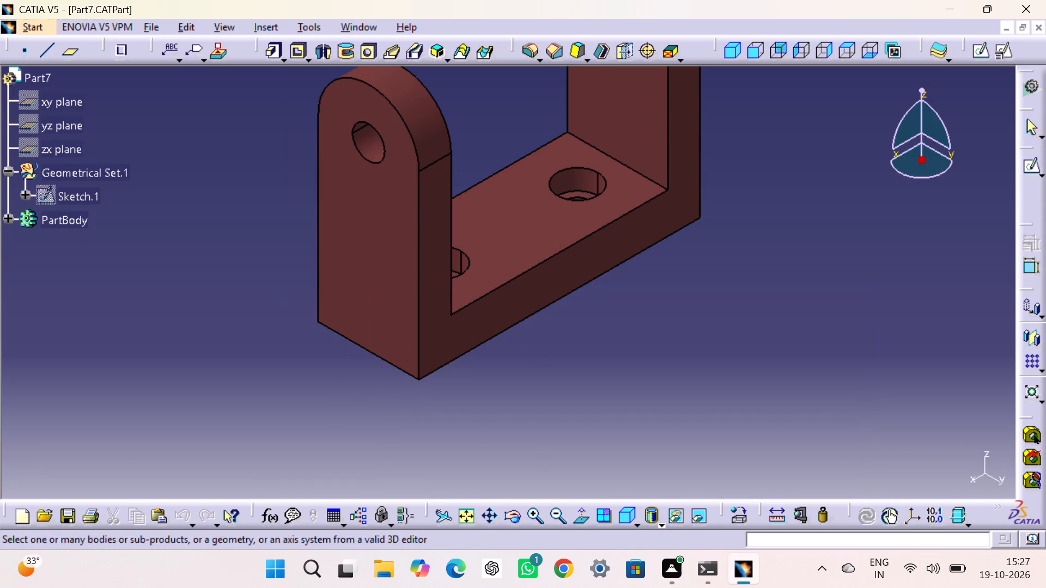
pyautogui.click(622, 512)
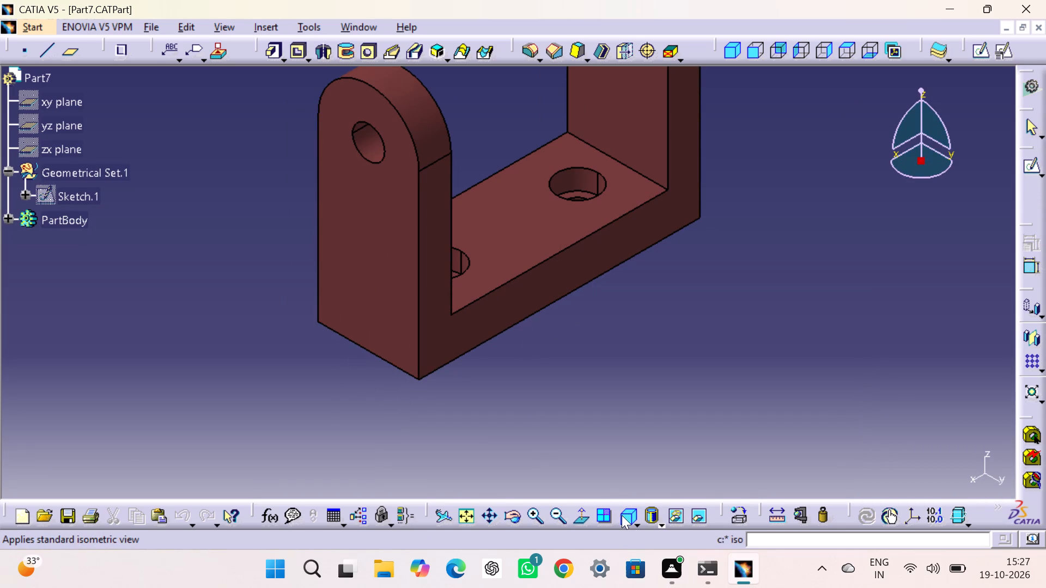
pyautogui.click(623, 516)
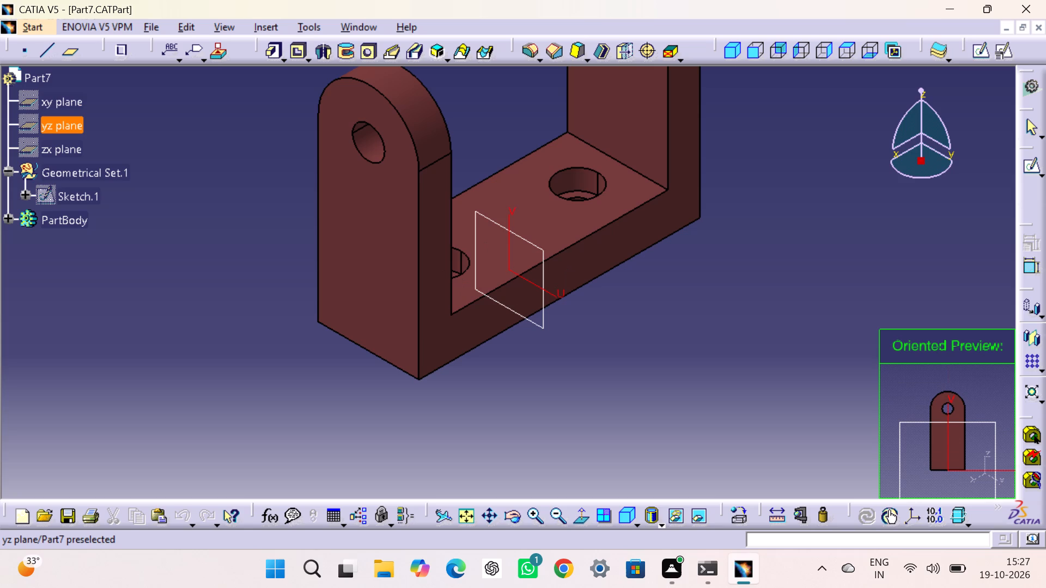
pyautogui.click(46, 130)
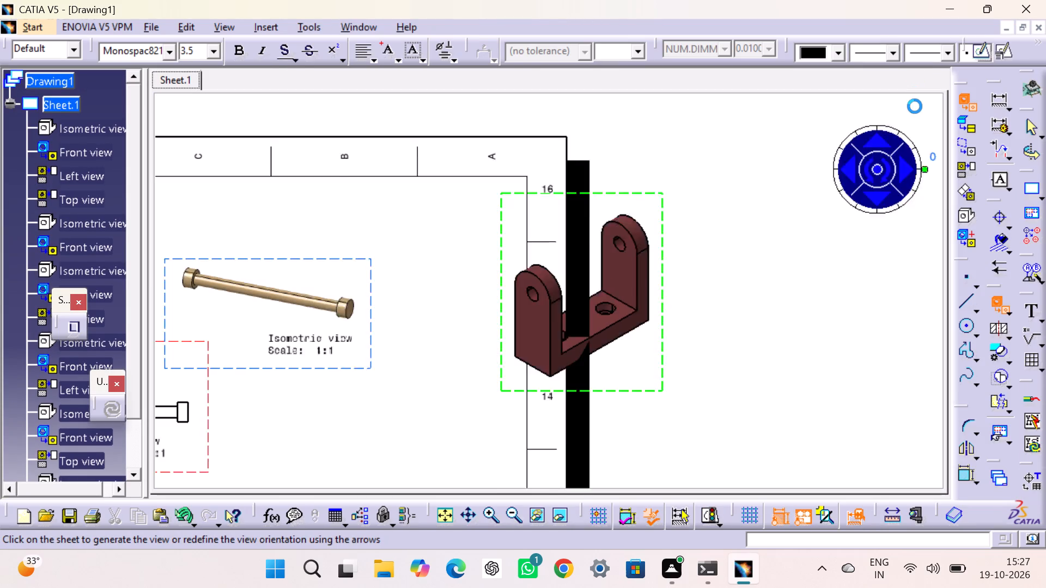
pyautogui.click(437, 507)
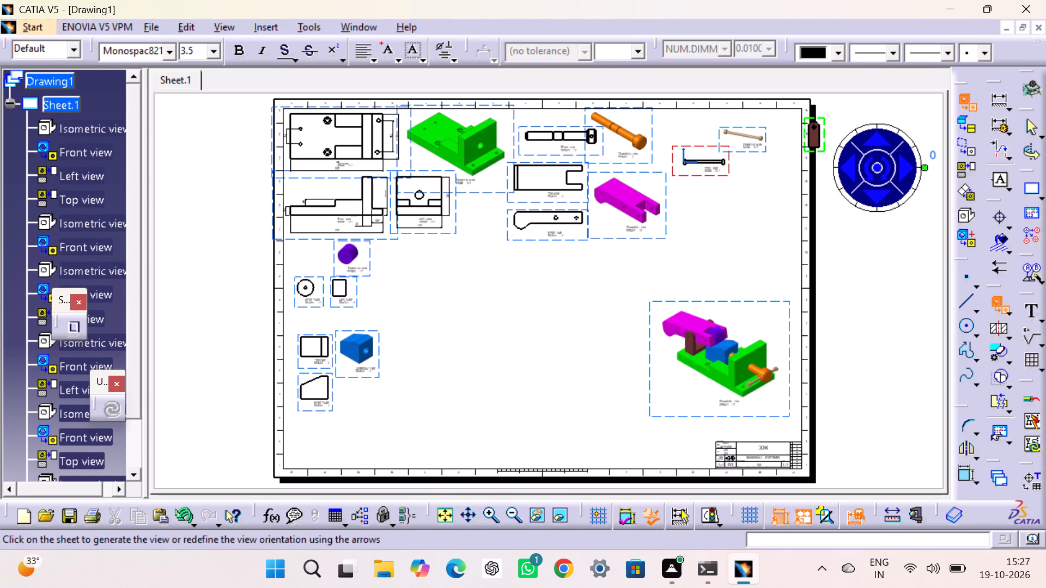
pyautogui.moveTo(817, 149); pyautogui.dragTo(414, 286)
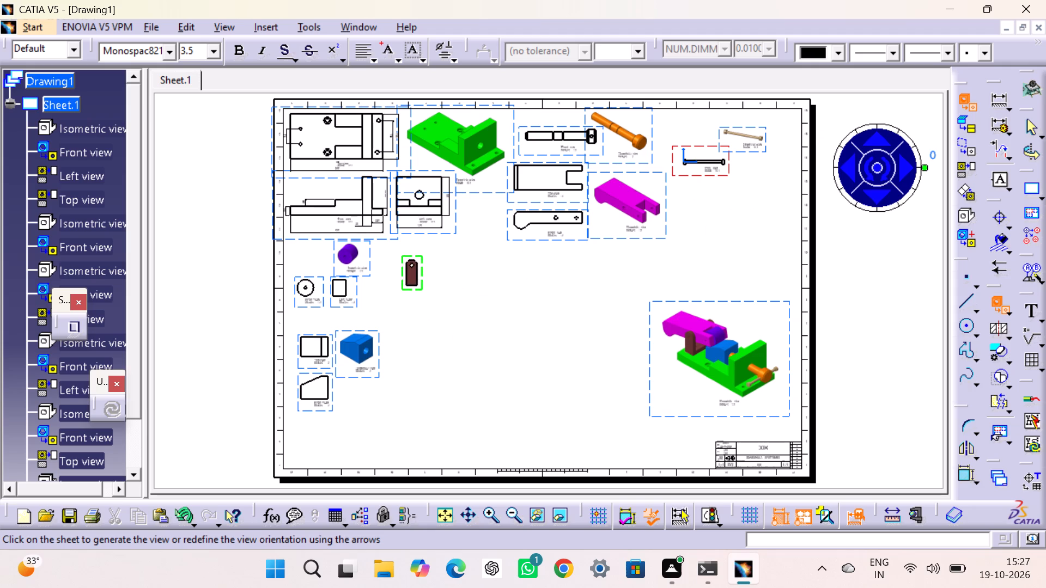
pyautogui.moveTo(414, 286); pyautogui.dragTo(403, 315)
pyautogui.click(494, 314)
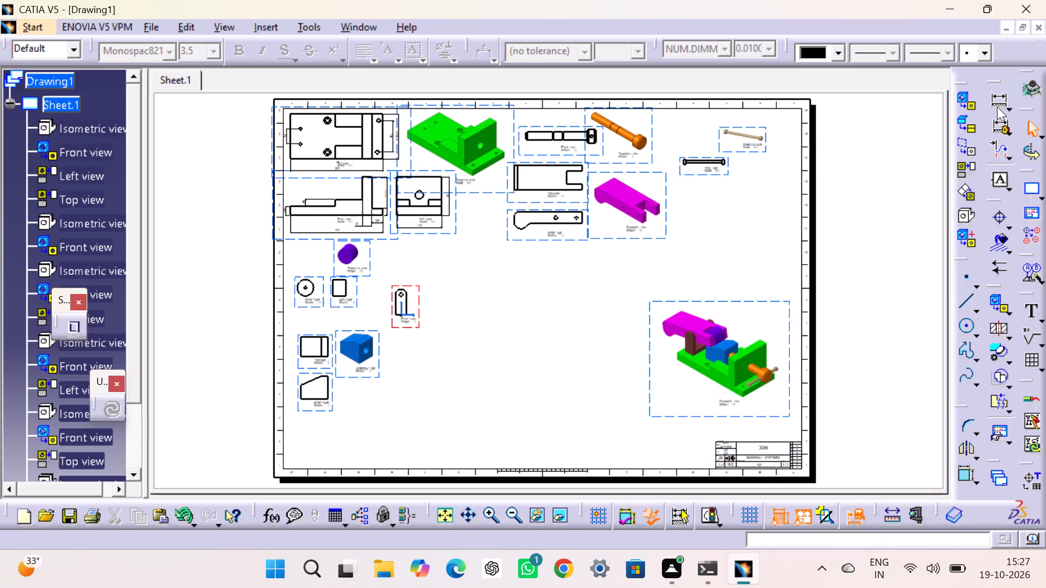
# Project a left view from Part7's front view and place it just to the right of that front view.
pyautogui.click(963, 190)
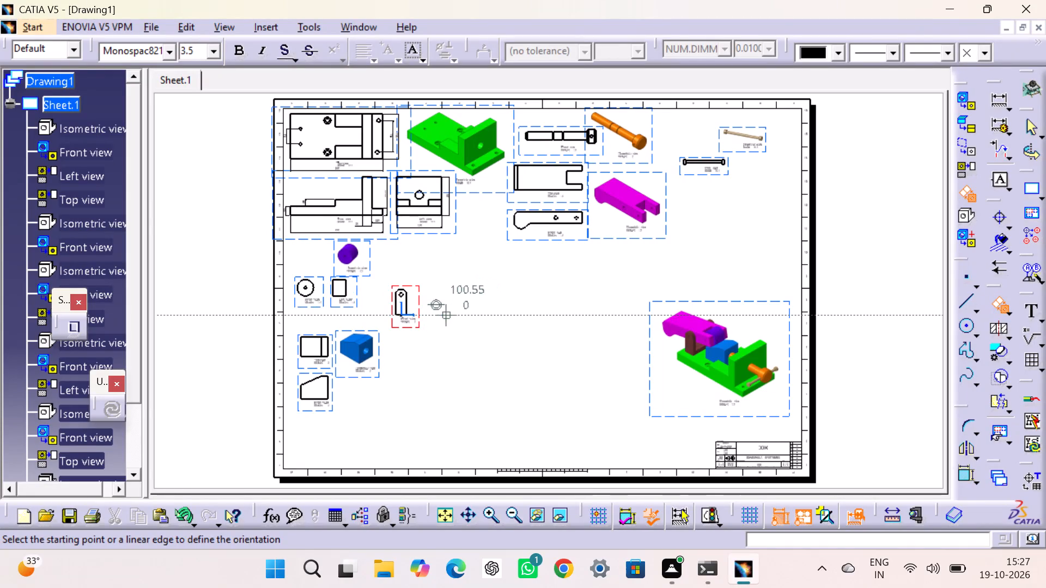
pyautogui.click(965, 162)
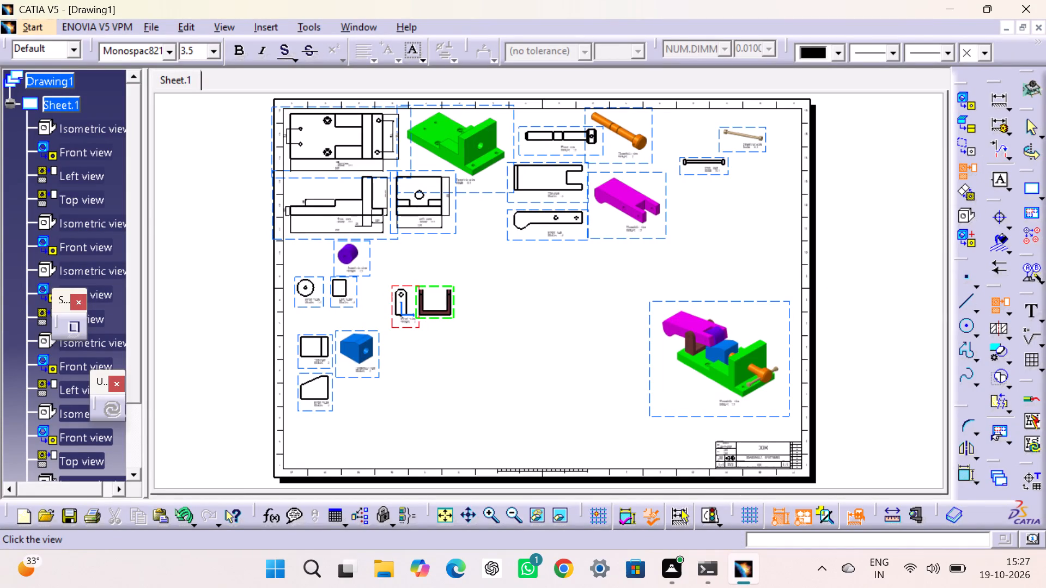
pyautogui.click(447, 303)
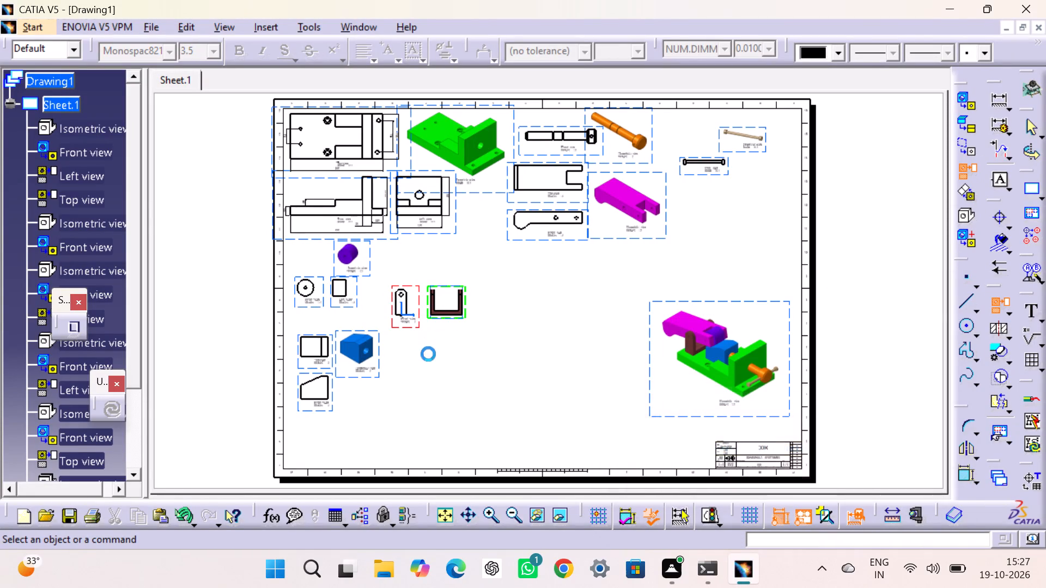
# Project a top view from Part7's front view and reposition it directly above the front view.
pyautogui.click(966, 168)
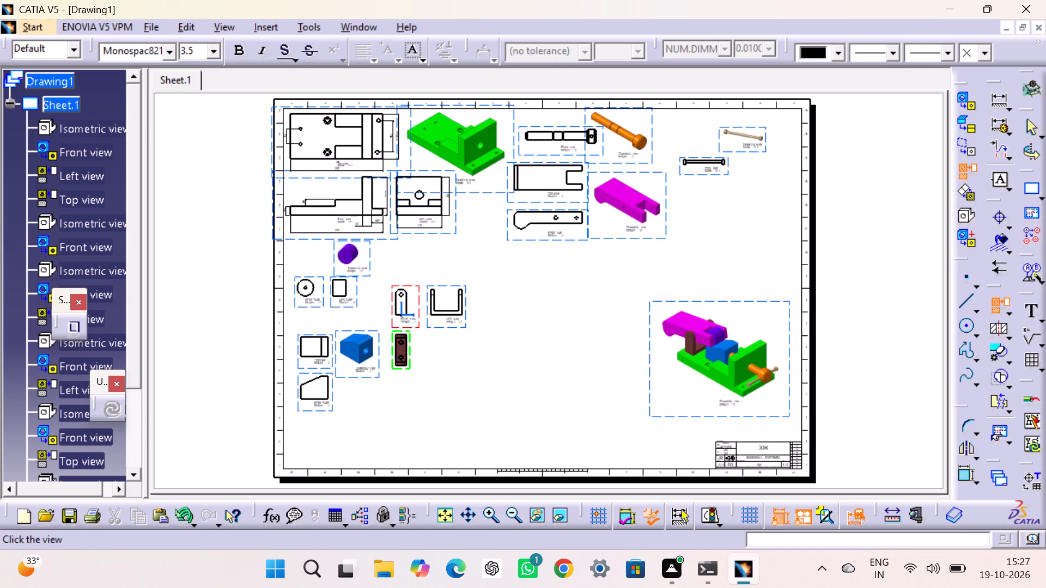
pyautogui.click(399, 350)
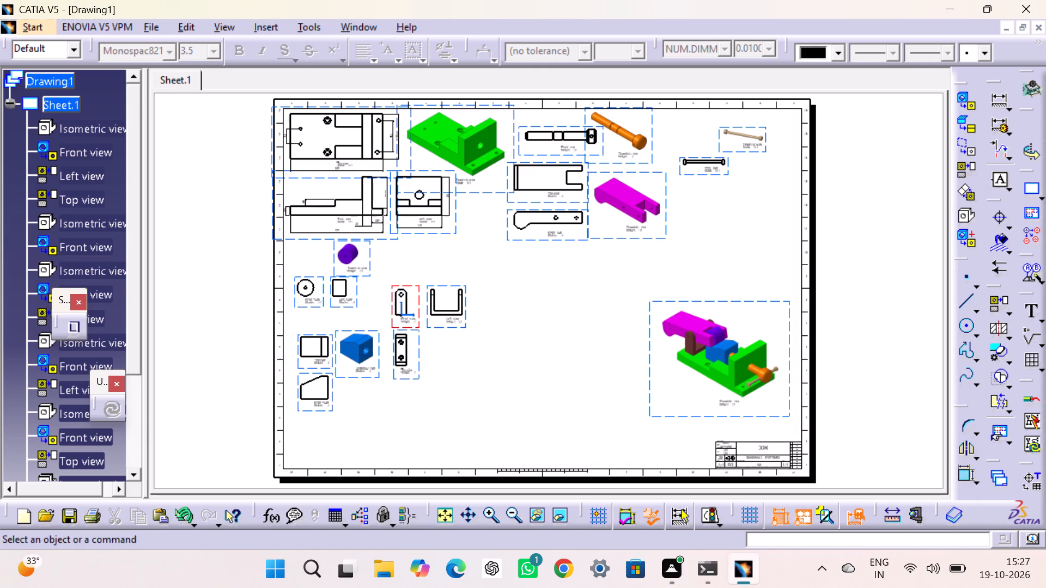
pyautogui.moveTo(422, 346); pyautogui.dragTo(418, 275)
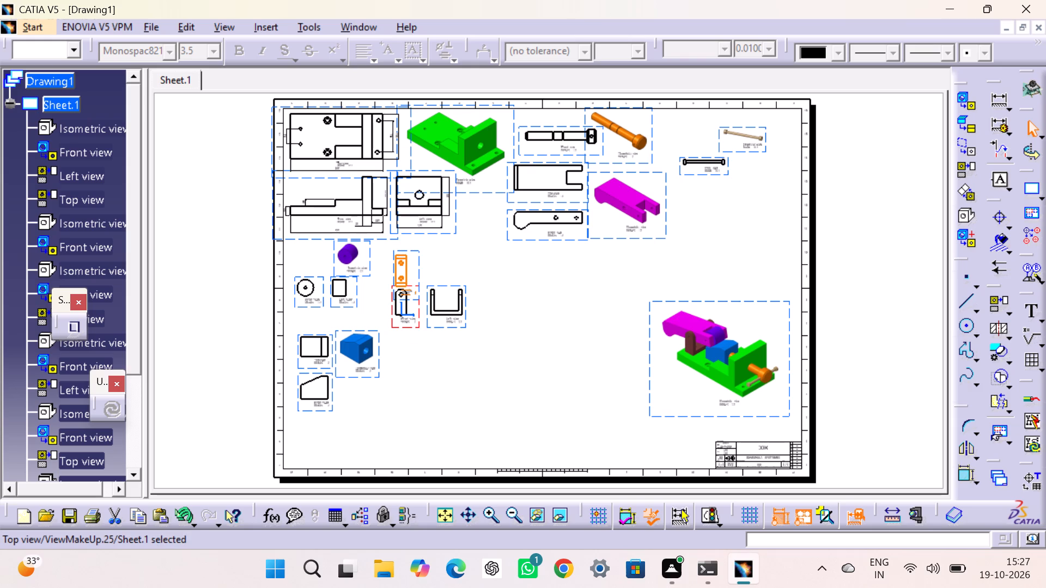
pyautogui.moveTo(421, 265); pyautogui.dragTo(421, 248)
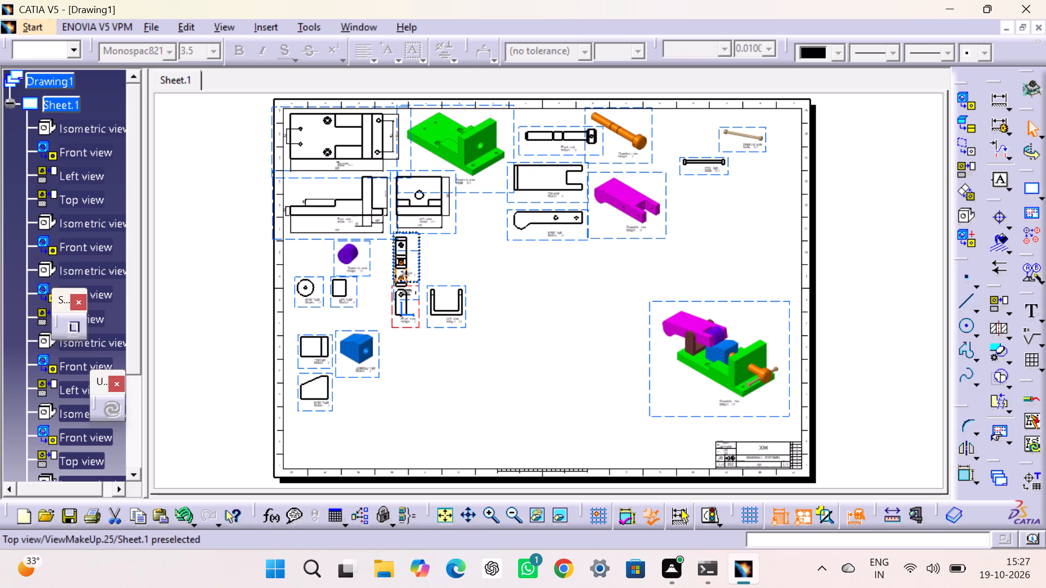
pyautogui.moveTo(421, 248); pyautogui.dragTo(421, 250)
pyautogui.click(456, 273)
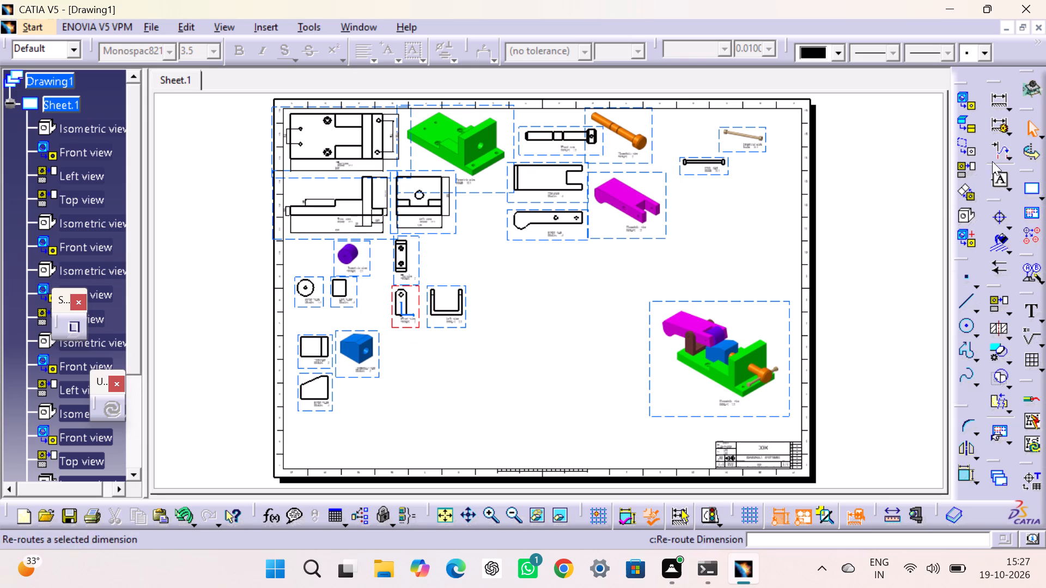
# Create an isometric view of Part7.CATPart and place it above Part7's left view, to the right of its top view.
pyautogui.click(966, 216)
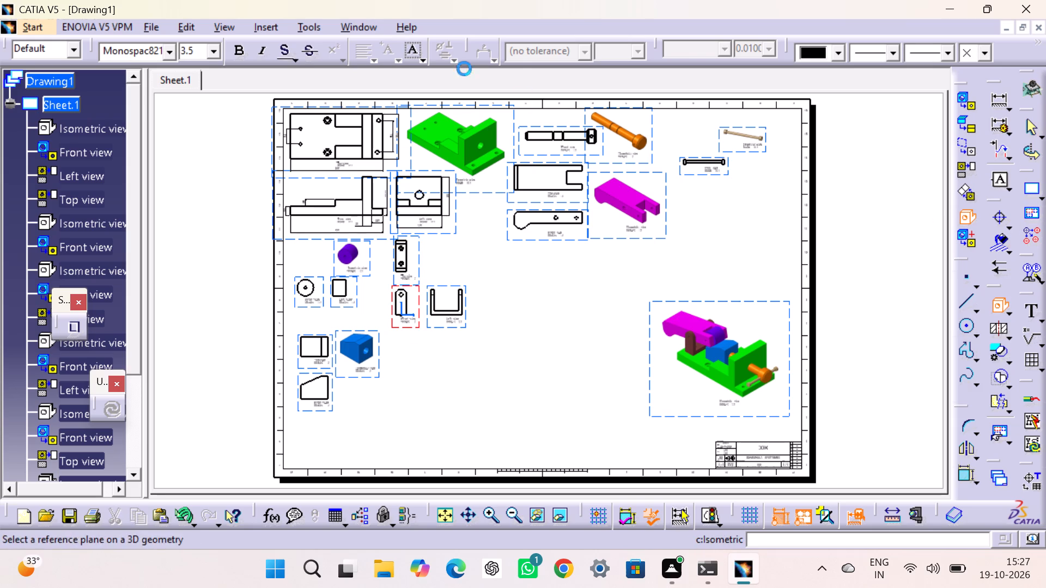
pyautogui.click(359, 25)
pyautogui.click(382, 252)
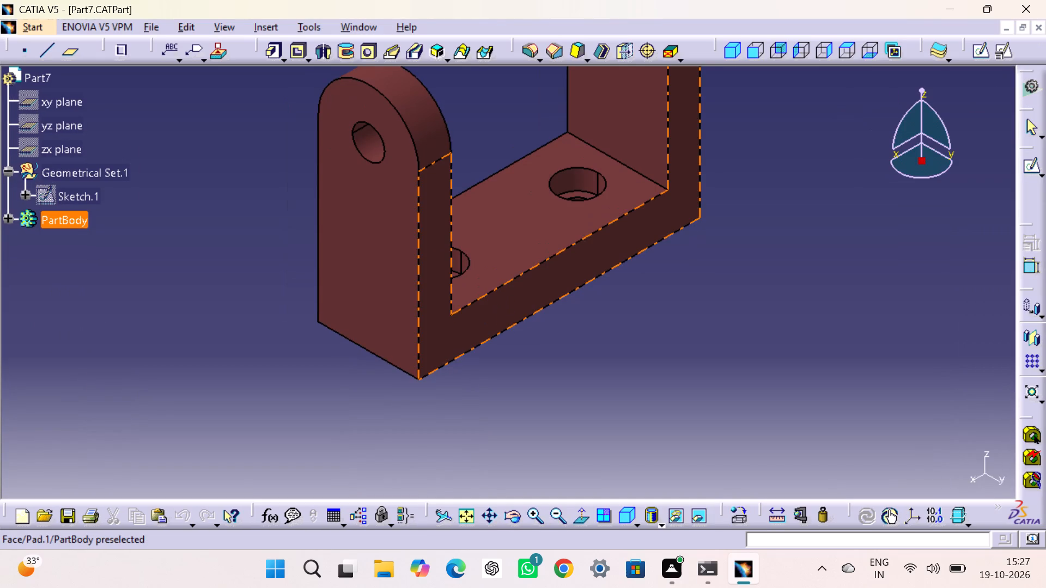
pyautogui.click(506, 307)
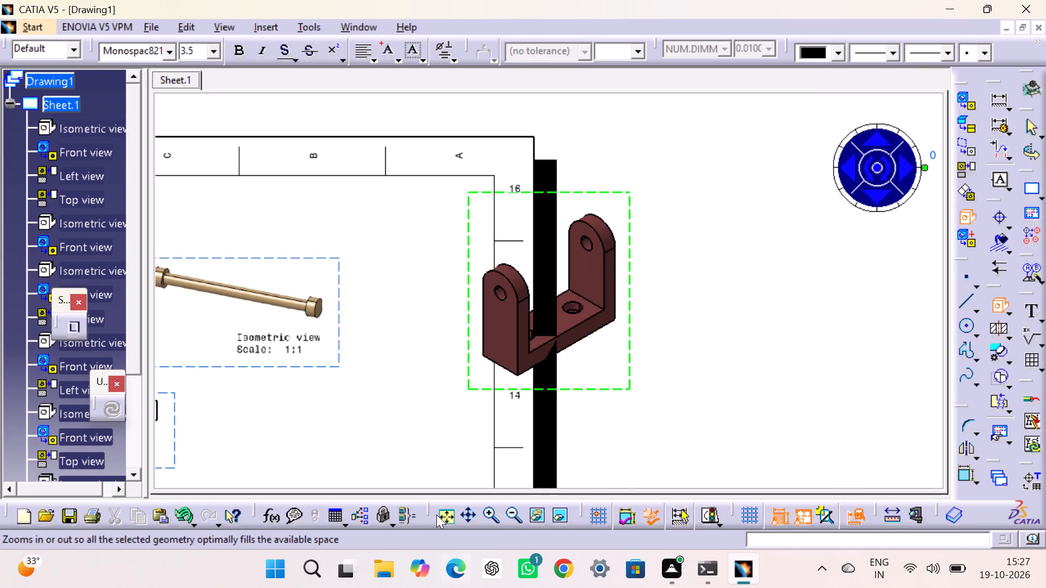
pyautogui.moveTo(445, 518); pyautogui.dragTo(445, 513)
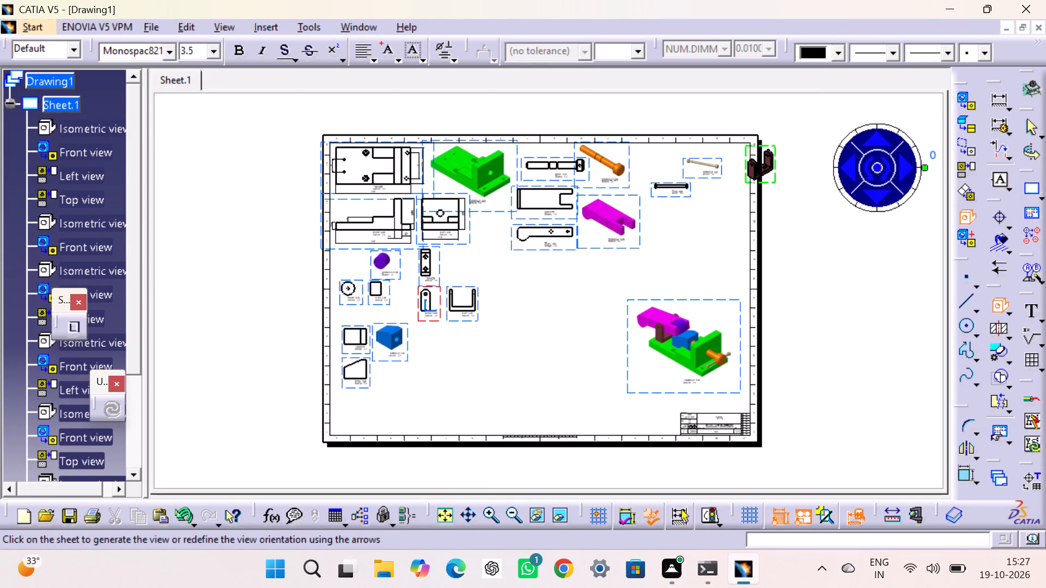
pyautogui.moveTo(750, 181); pyautogui.dragTo(470, 278)
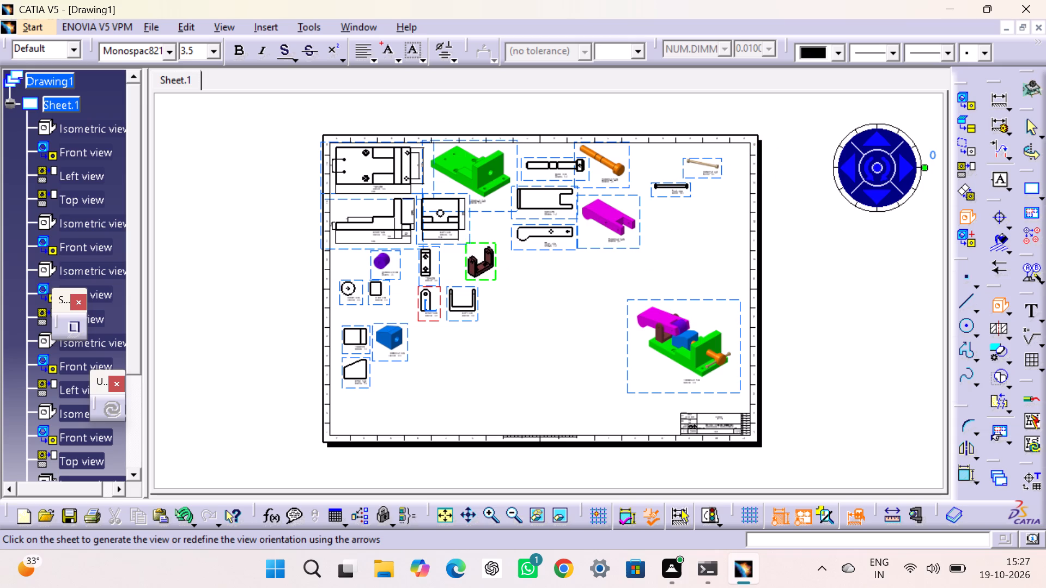
pyautogui.click(532, 325)
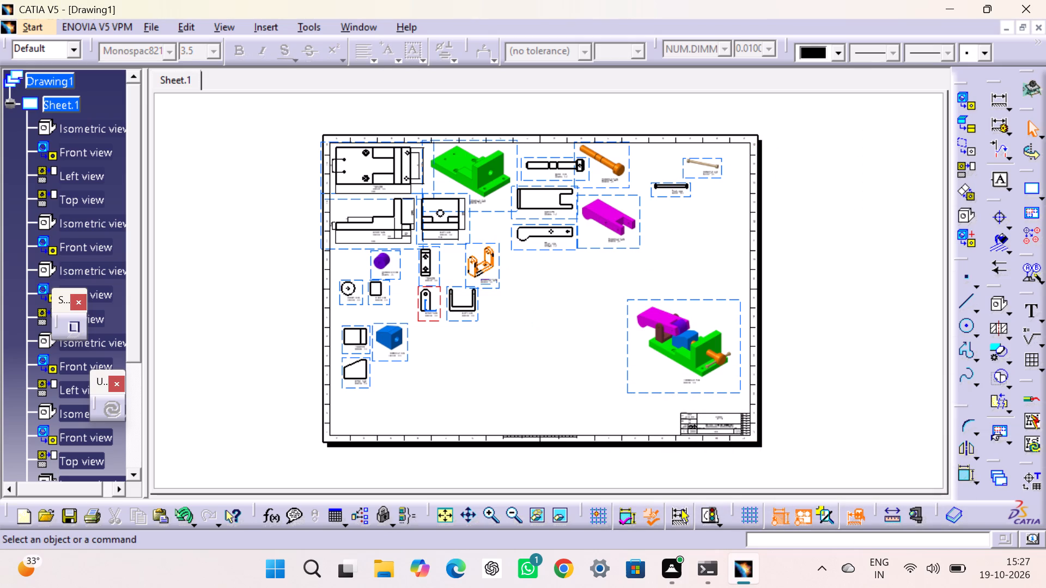
# Enable 3D Colors for Part7's isometric view and set its generation mode to Raster, Shading with edges.
pyautogui.rightClick(496, 267)
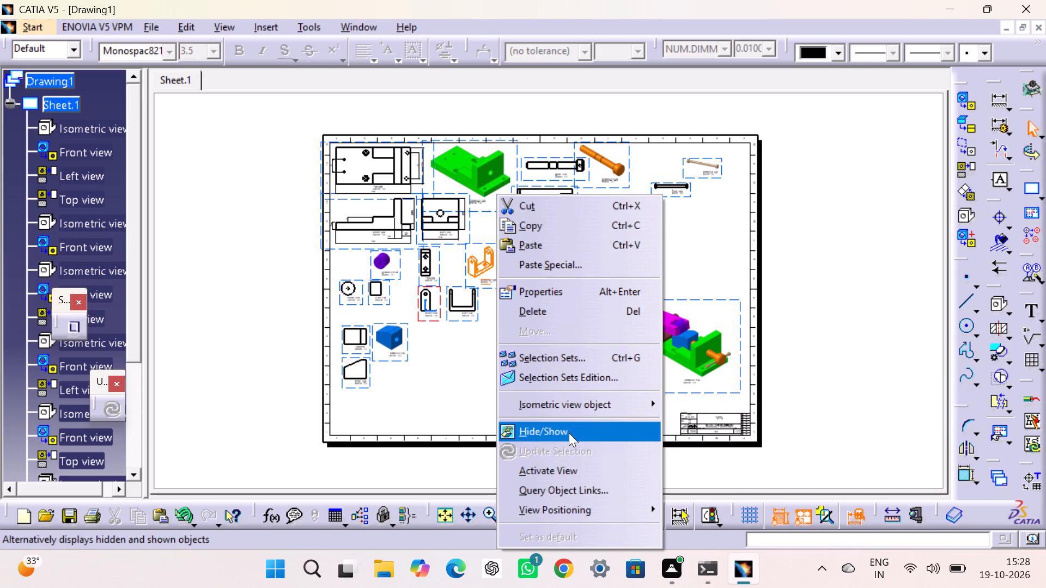
pyautogui.click(588, 293)
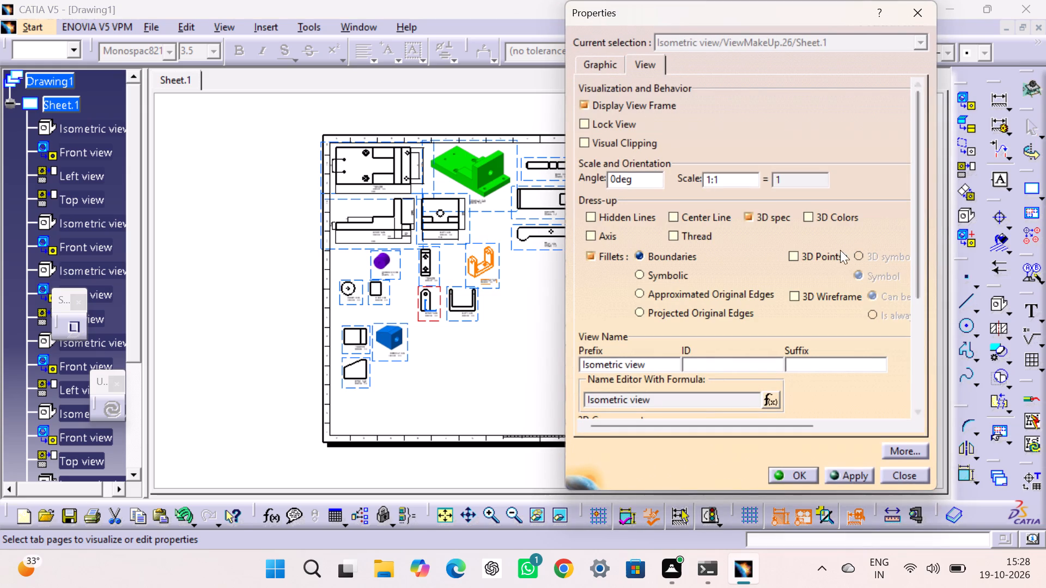
pyautogui.click(802, 212)
pyautogui.moveTo(914, 236); pyautogui.dragTo(914, 403)
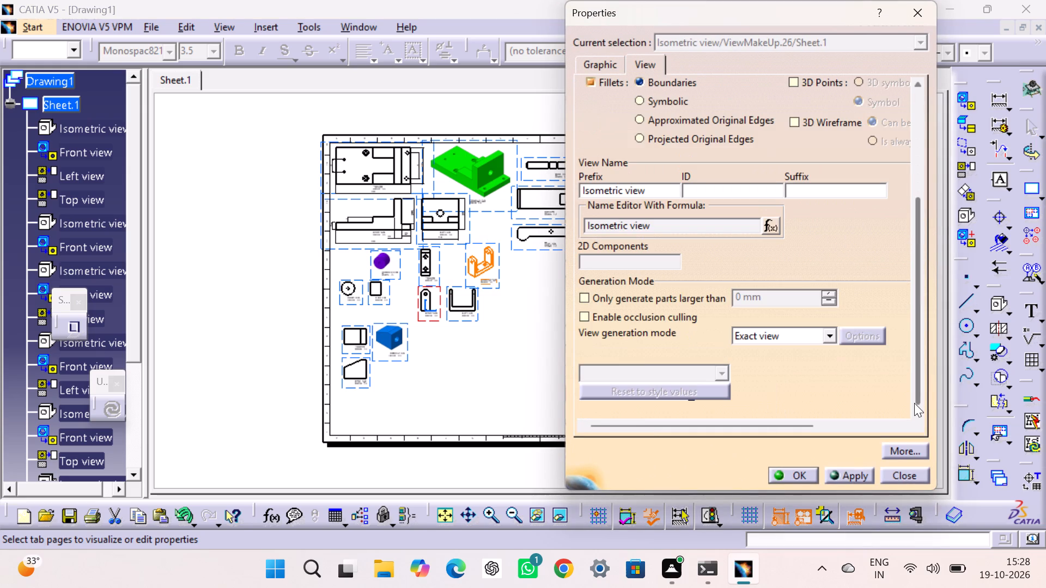
pyautogui.moveTo(914, 403); pyautogui.dragTo(913, 419)
pyautogui.click(817, 329)
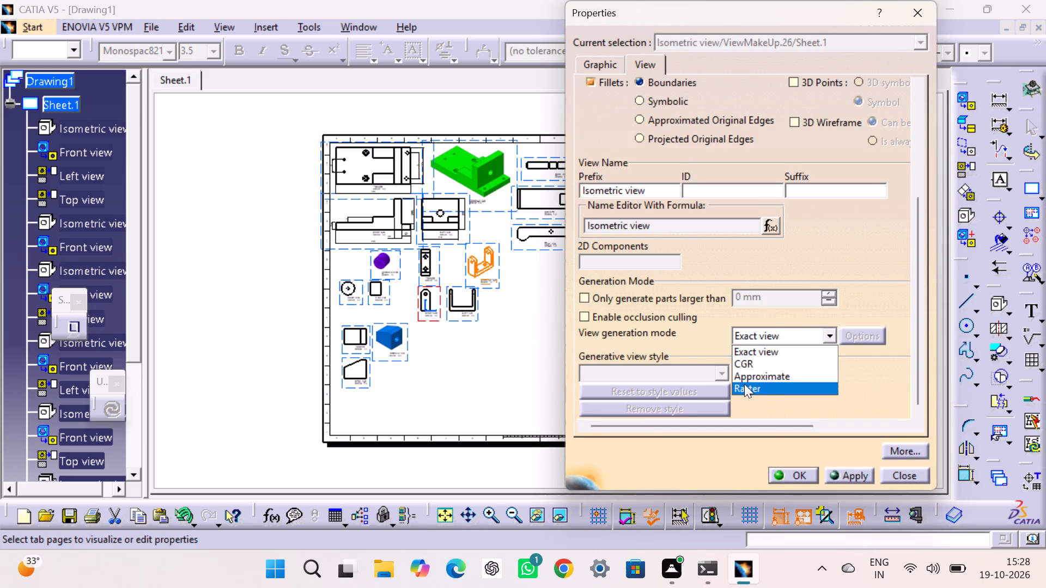
pyautogui.click(744, 384)
pyautogui.click(862, 334)
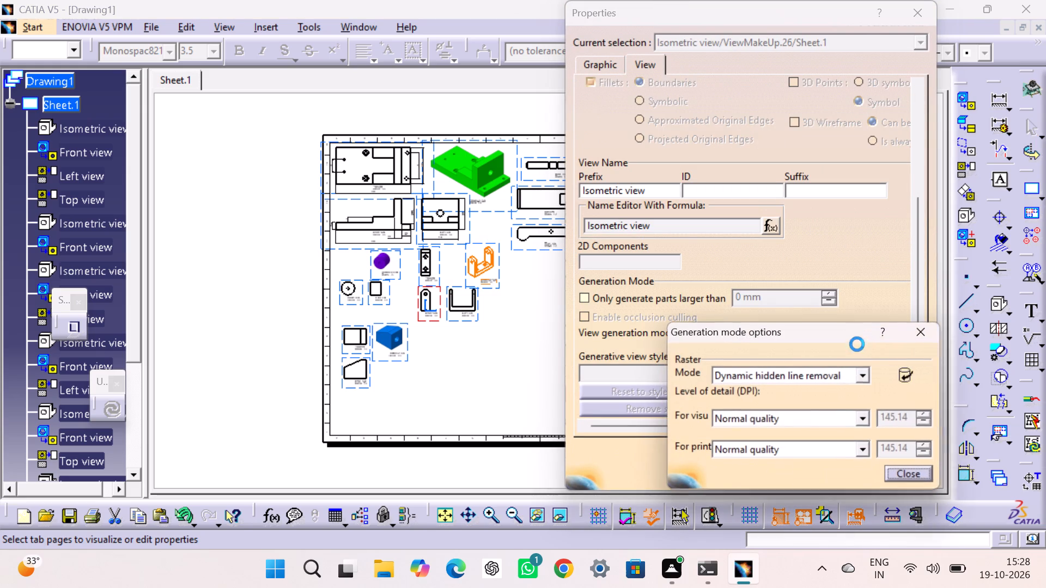
pyautogui.click(846, 375)
pyautogui.click(792, 416)
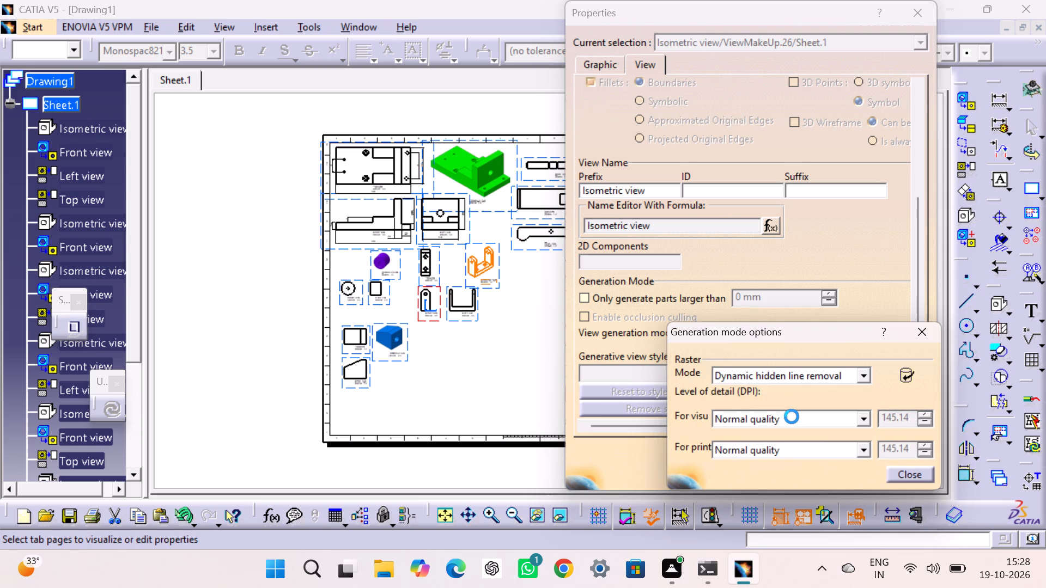
pyautogui.click(917, 475)
pyautogui.click(804, 467)
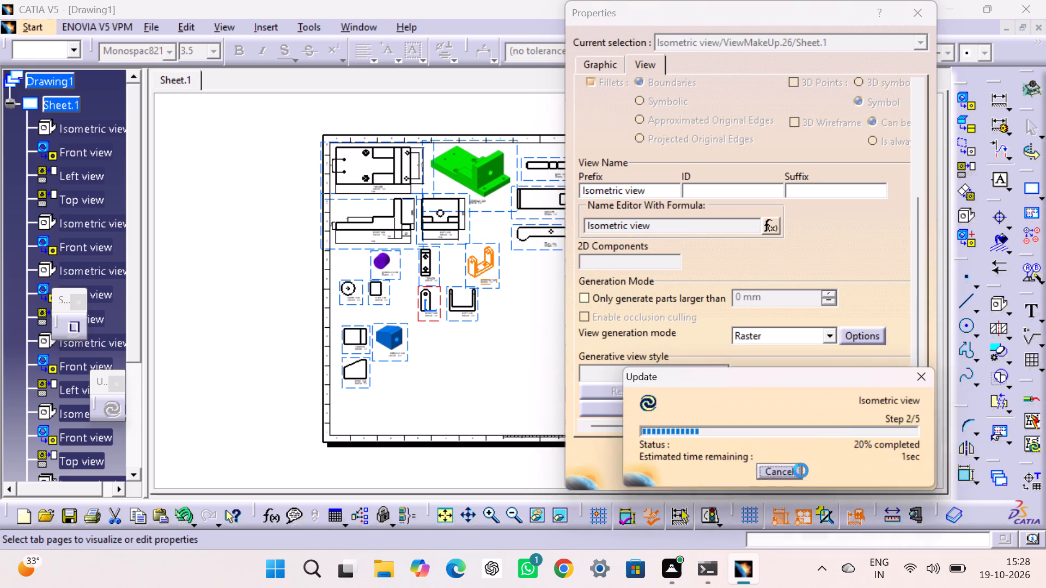
pyautogui.click(834, 274)
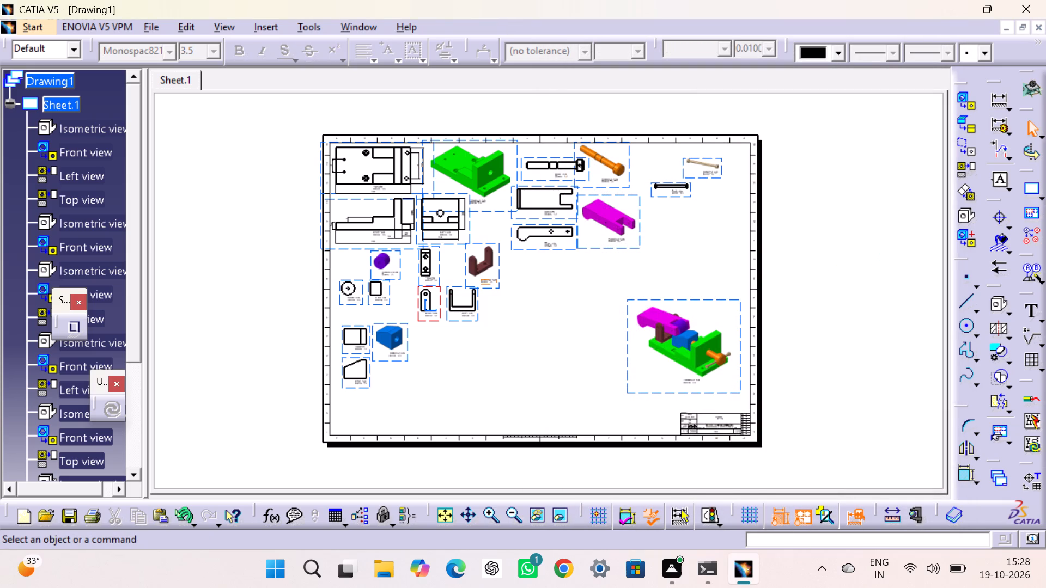
# Create a front view of Bench Clamp.CATProduct from the green base's long side face and place it at the sheet's lower middle.
pyautogui.click(966, 106)
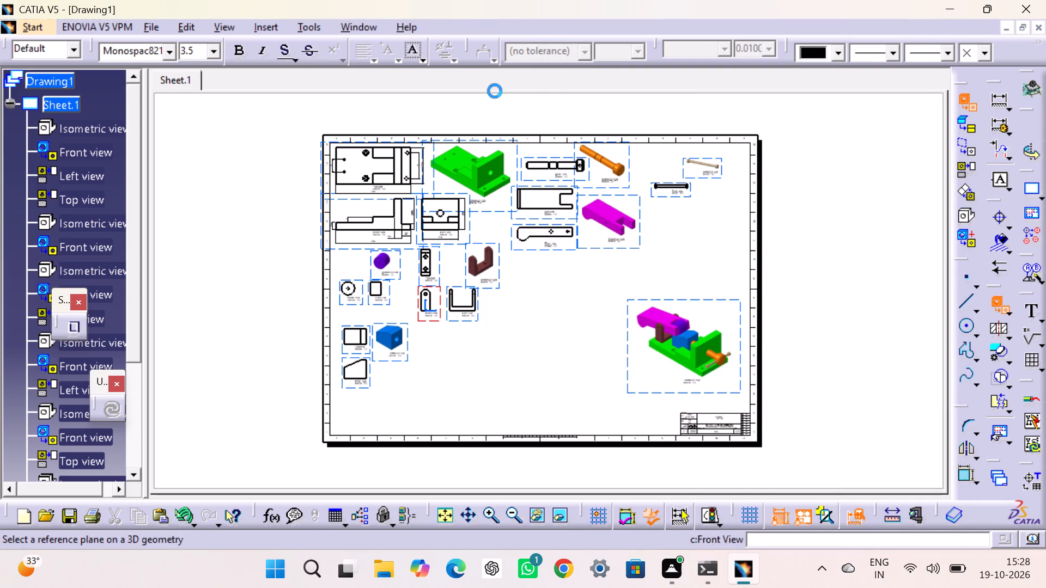
pyautogui.click(354, 24)
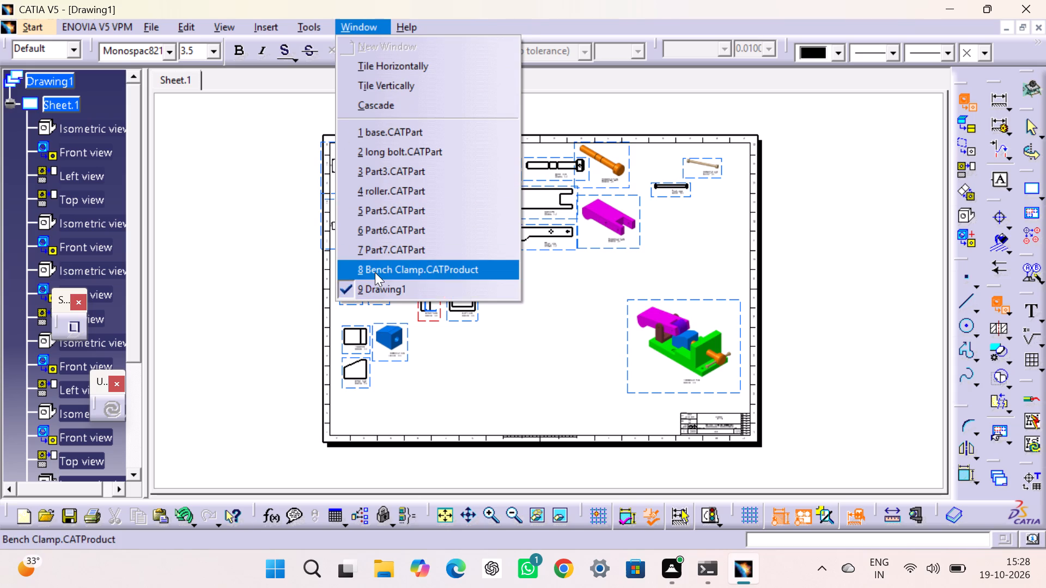
pyautogui.click(375, 272)
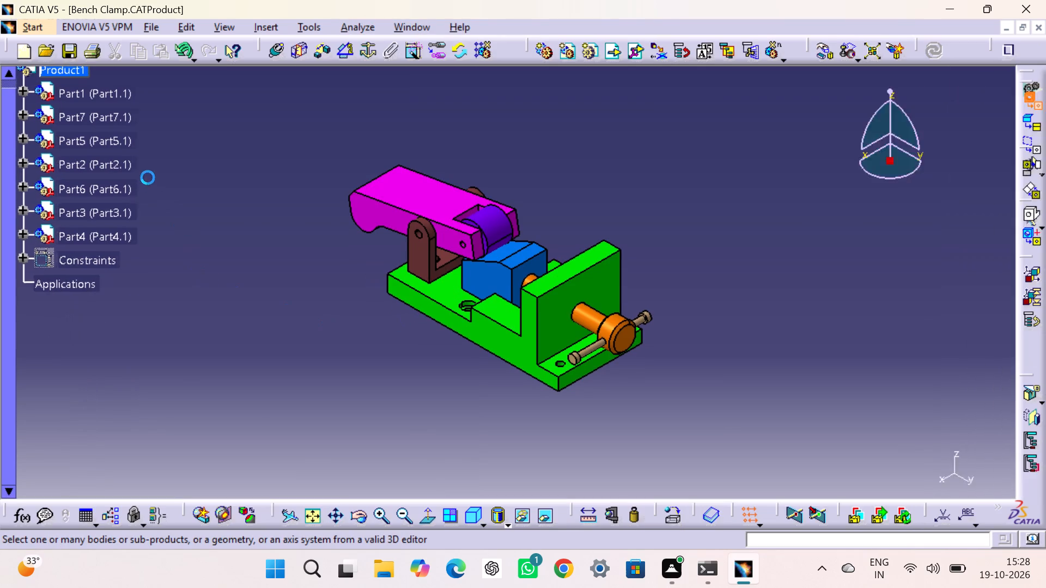
pyautogui.click(486, 329)
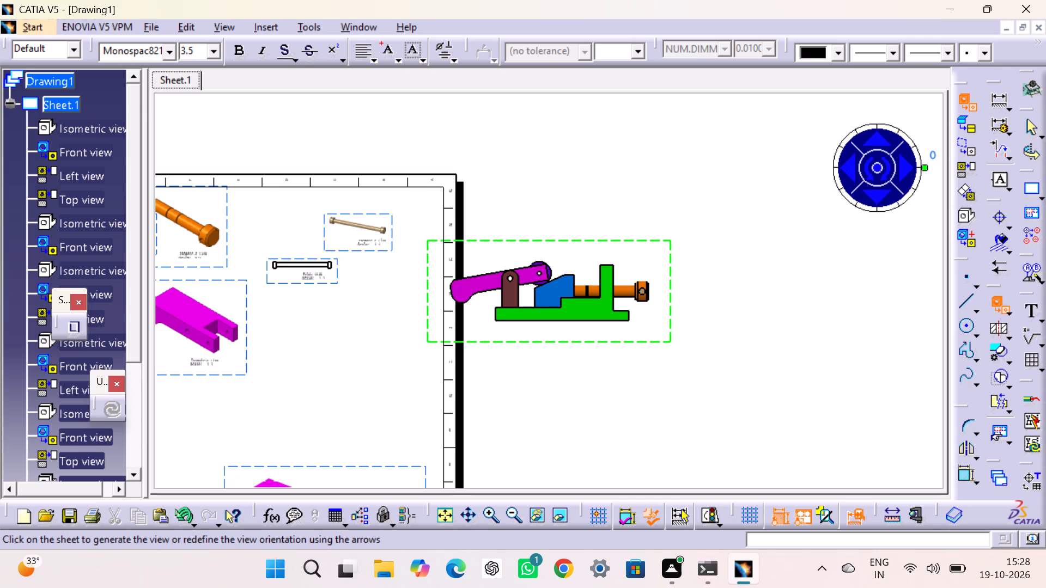
pyautogui.click(443, 516)
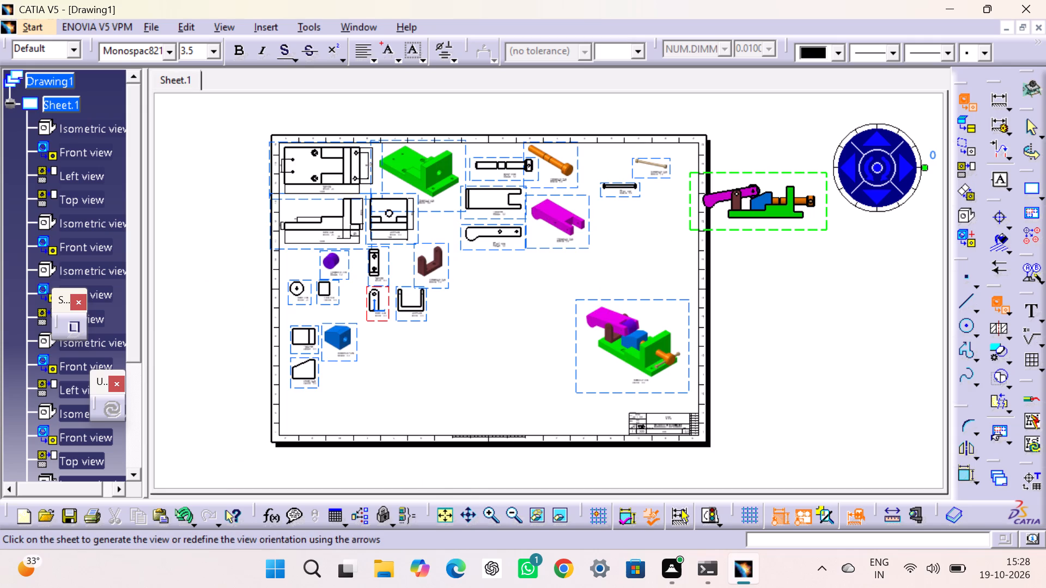
pyautogui.moveTo(689, 223); pyautogui.dragTo(362, 412)
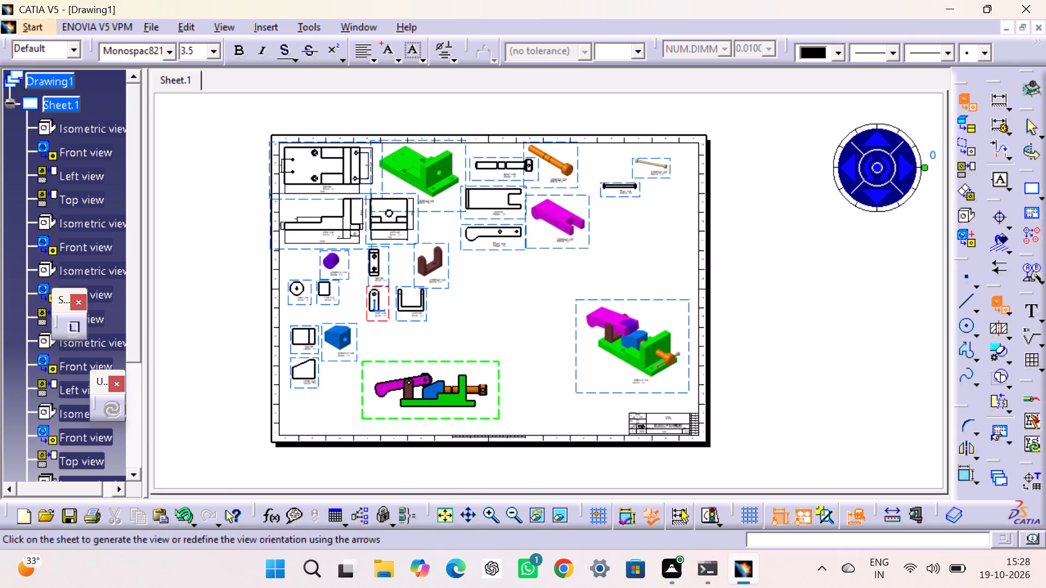
pyautogui.moveTo(362, 412); pyautogui.dragTo(404, 402)
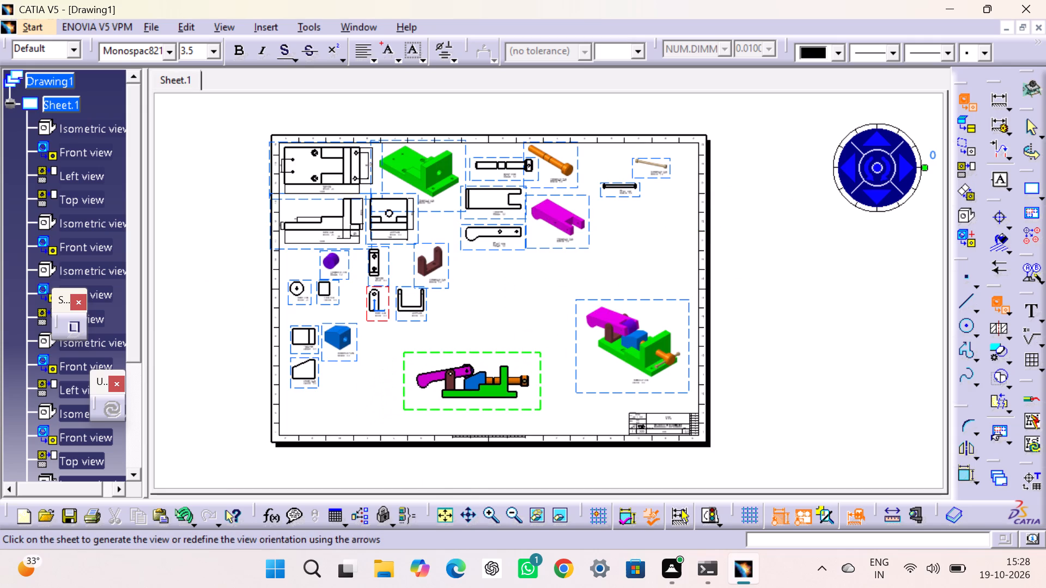
pyautogui.moveTo(404, 402); pyautogui.dragTo(402, 421)
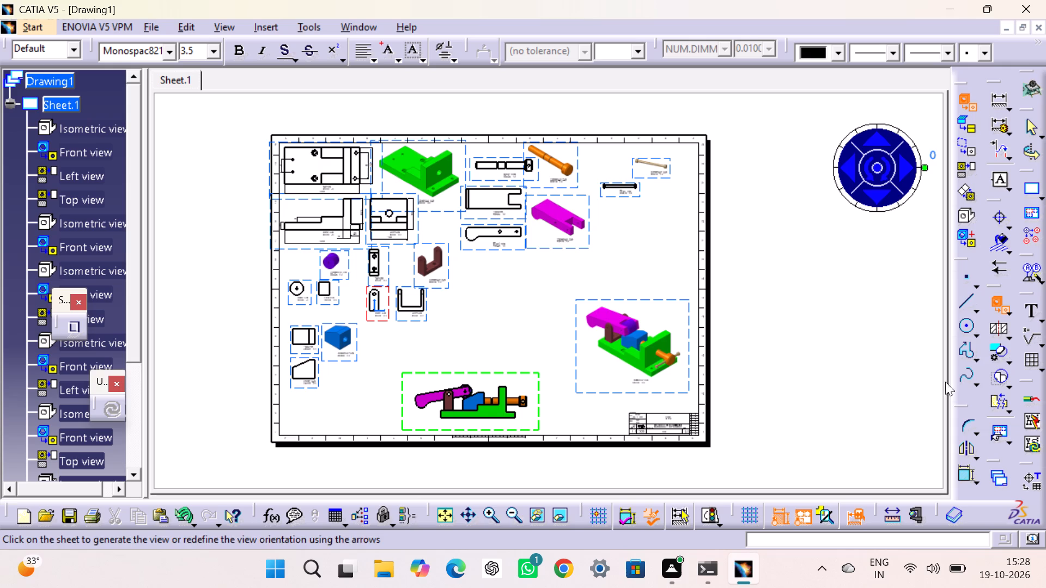
pyautogui.click(819, 352)
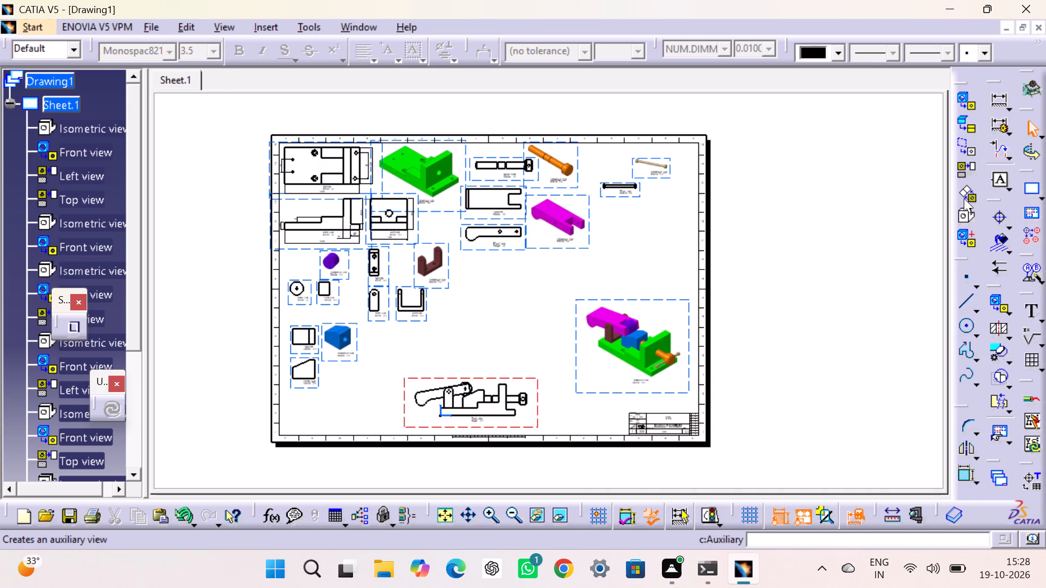
# Project a top view from the Bench Clamp assembly's front view and reposition it directly above that front view.
pyautogui.click(964, 195)
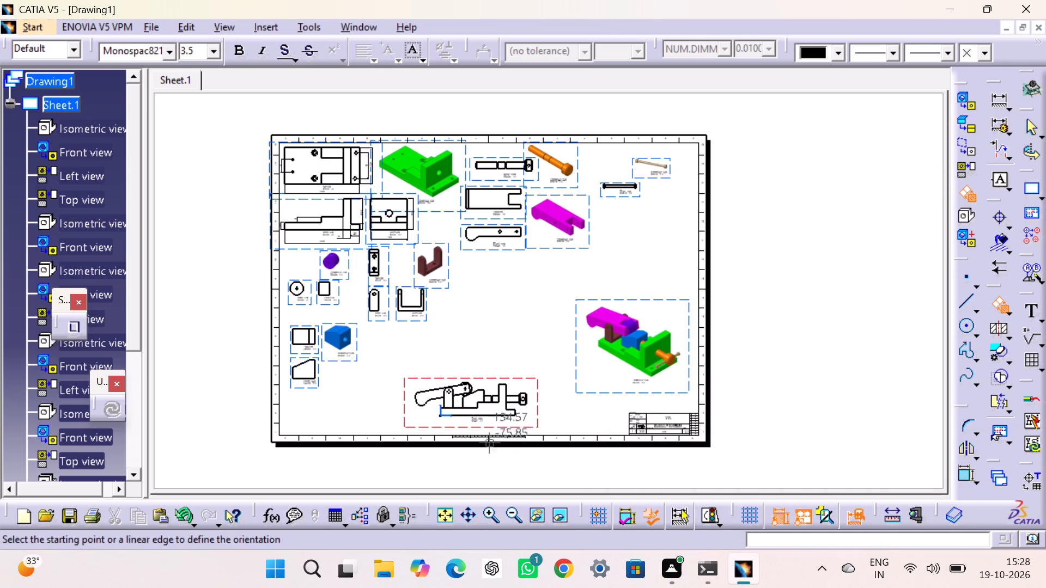
pyautogui.click(964, 169)
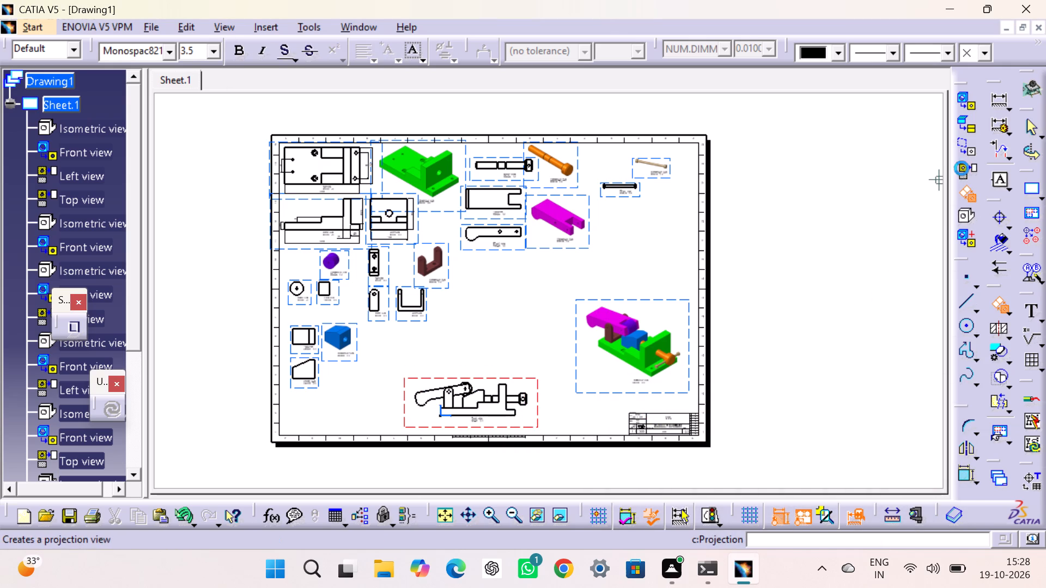
pyautogui.moveTo(657, 334); pyautogui.dragTo(648, 235, button='middle')
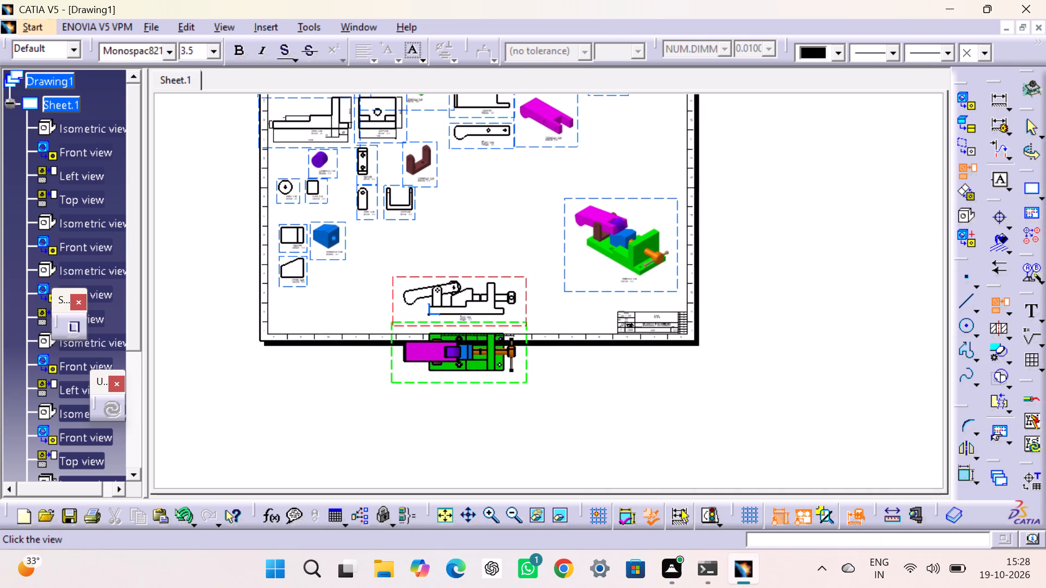
pyautogui.click(445, 372)
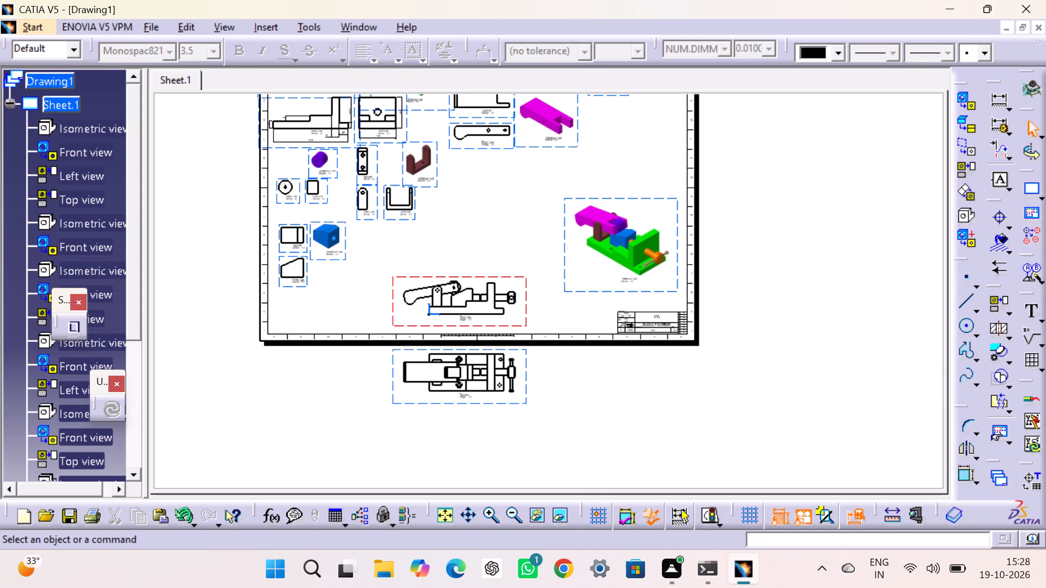
pyautogui.click(588, 385)
pyautogui.moveTo(526, 362); pyautogui.dragTo(521, 265)
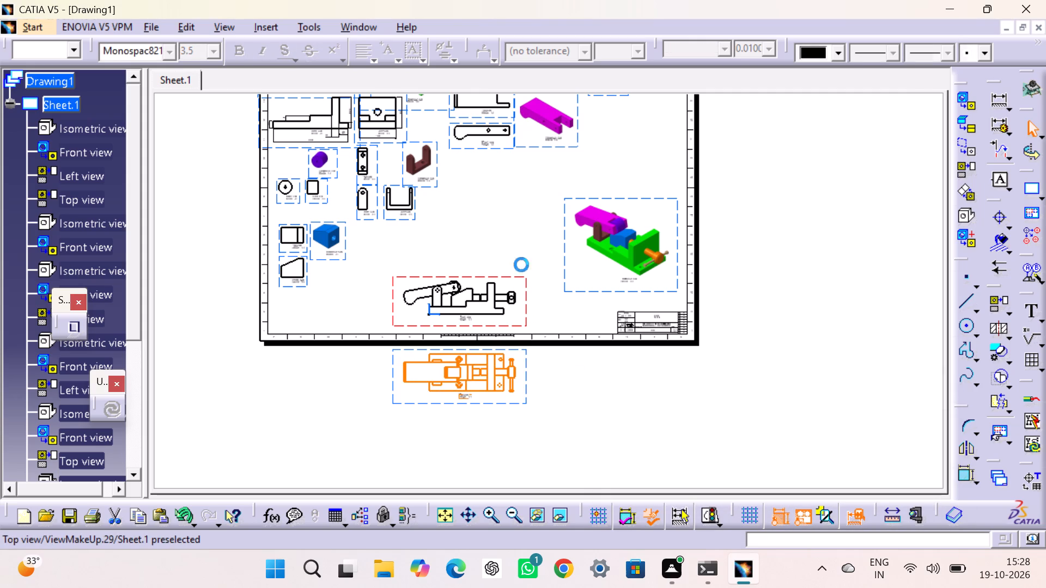
pyautogui.moveTo(521, 265); pyautogui.dragTo(516, 230)
pyautogui.click(539, 204)
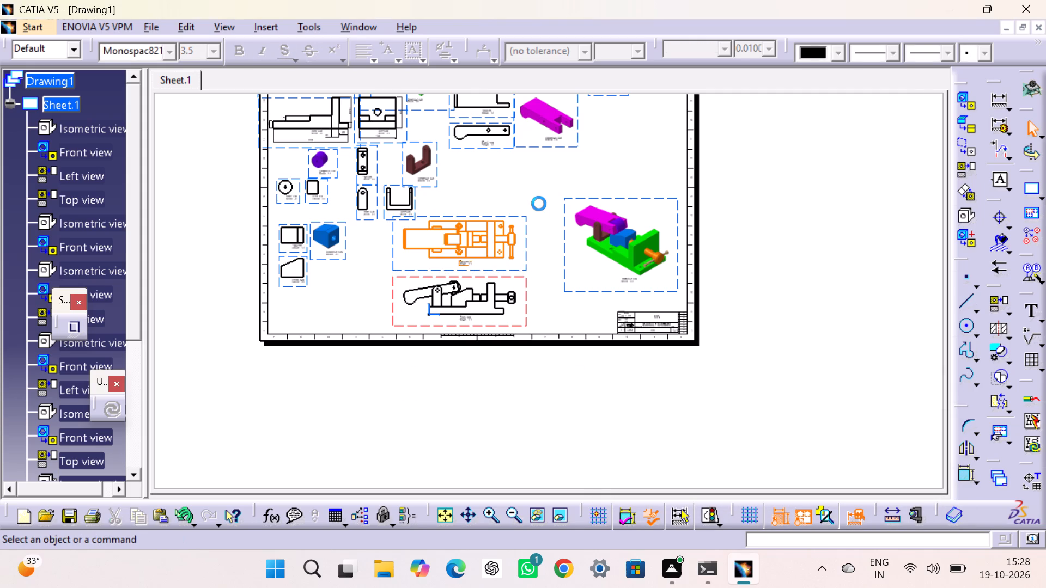
# Enable 3D Colors for the assembly's front view and set its generation mode to Raster, Shading with edges.
pyautogui.click(526, 289)
pyautogui.rightClick(527, 279)
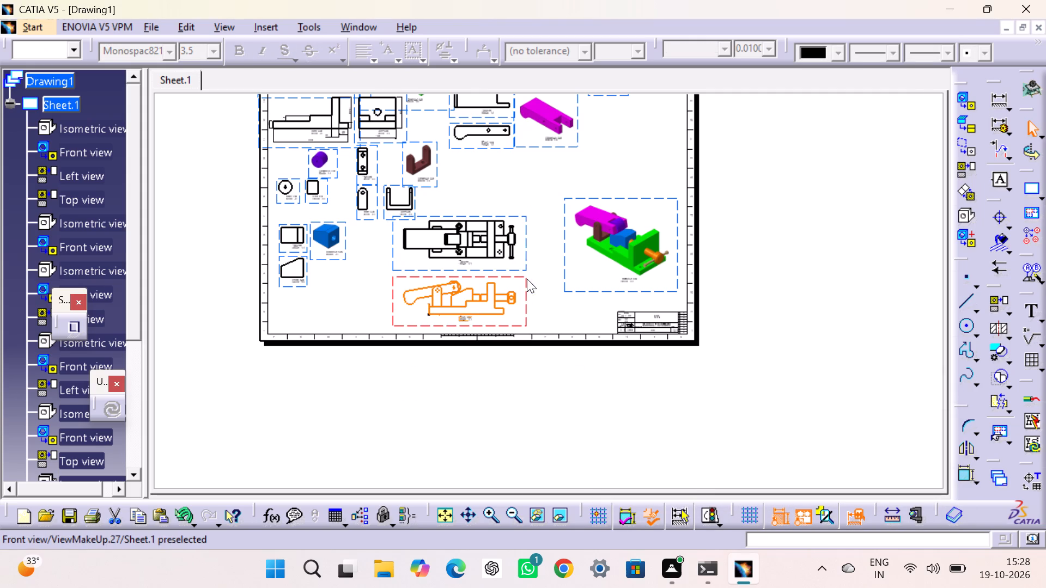
pyautogui.click(564, 293)
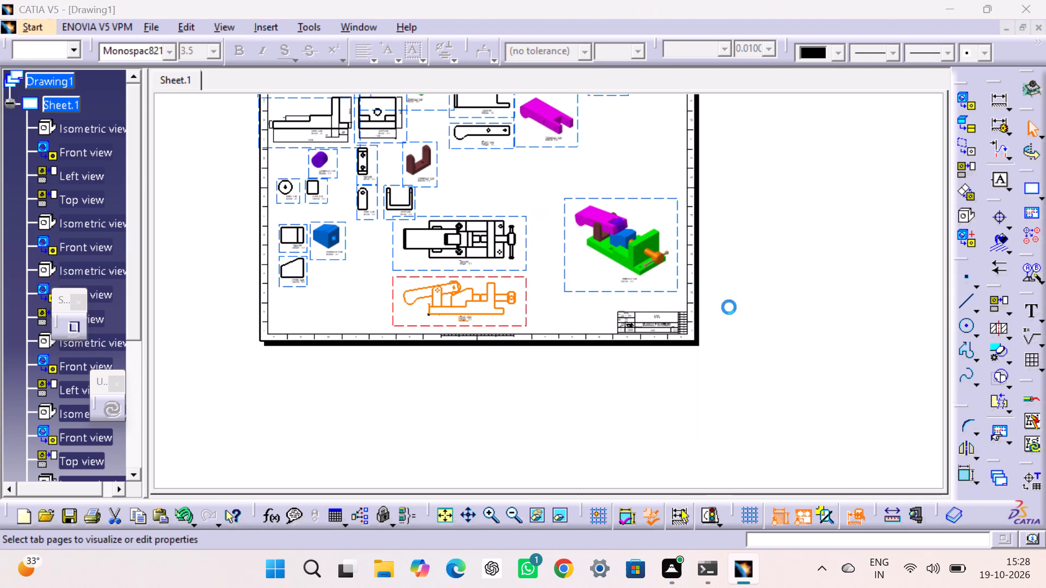
pyautogui.click(808, 213)
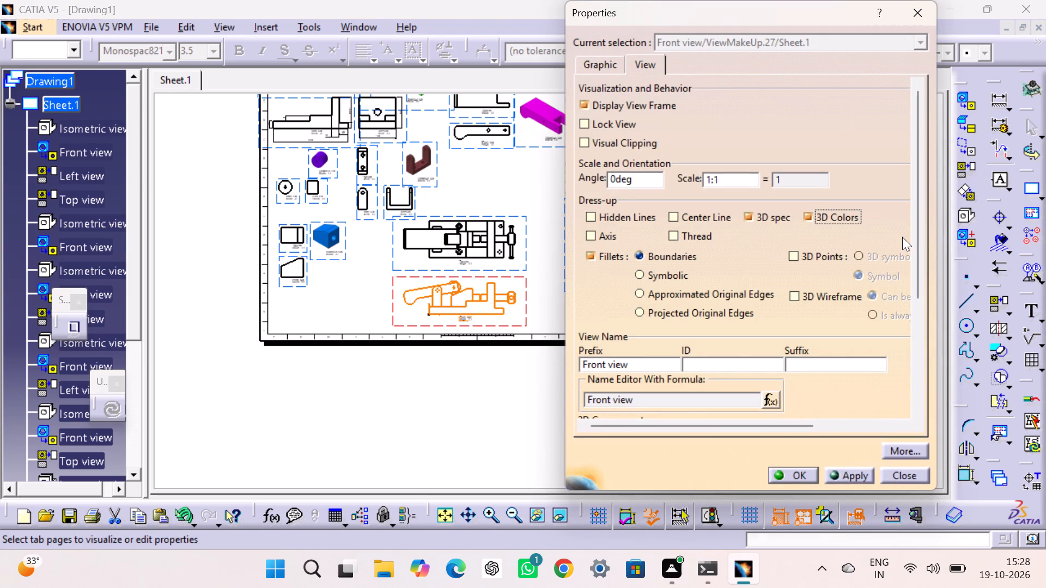
pyautogui.moveTo(913, 232); pyautogui.dragTo(862, 411)
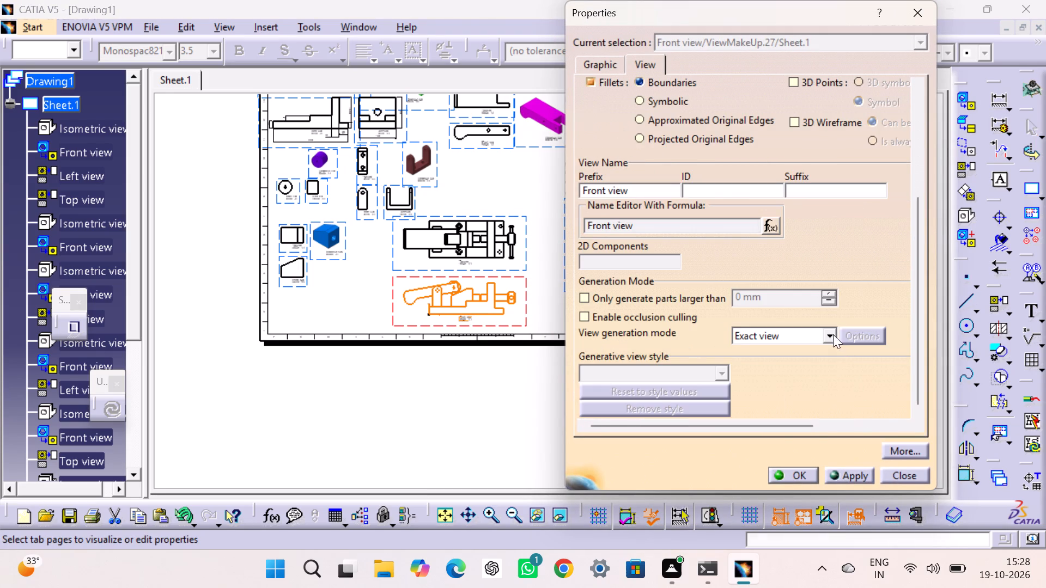
pyautogui.click(833, 334)
pyautogui.click(768, 383)
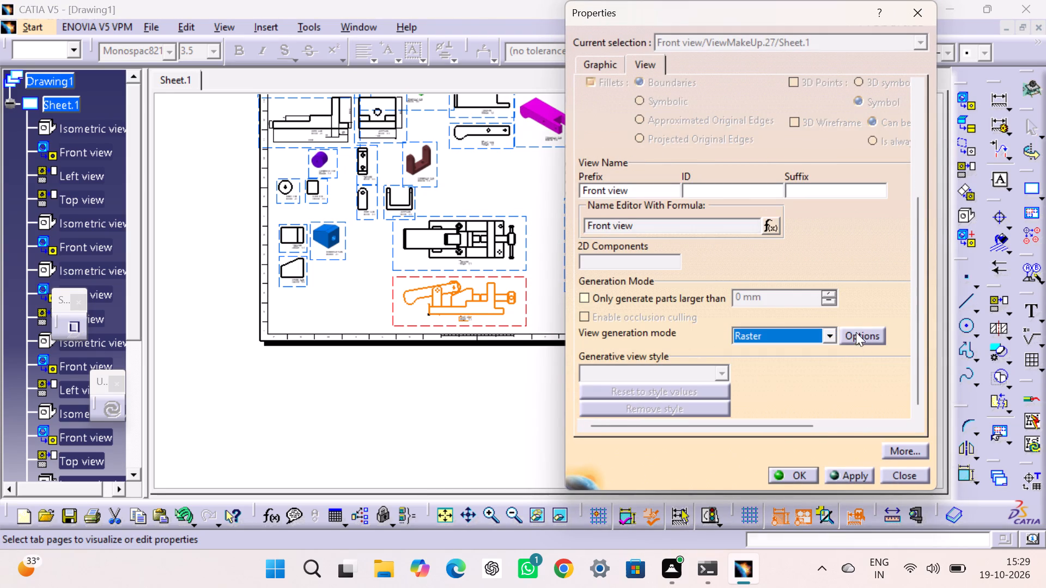
pyautogui.click(856, 332)
pyautogui.click(838, 377)
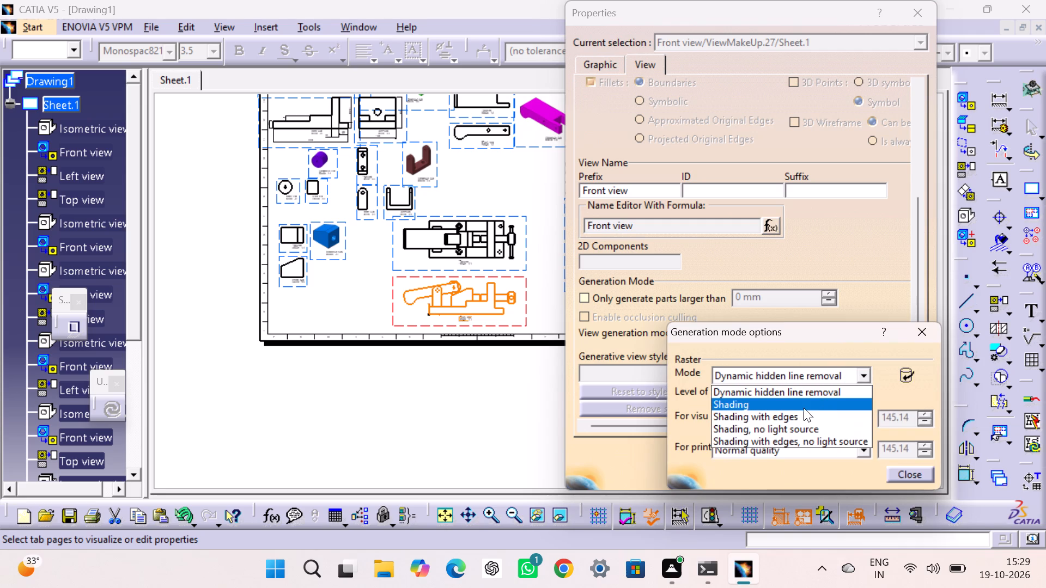
pyautogui.click(795, 413)
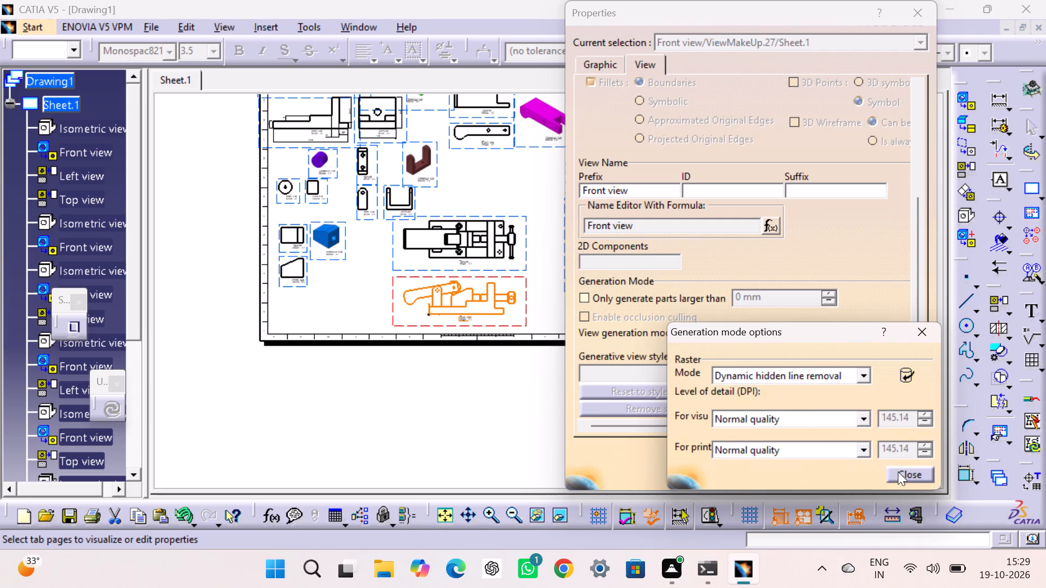
pyautogui.click(896, 474)
pyautogui.click(783, 476)
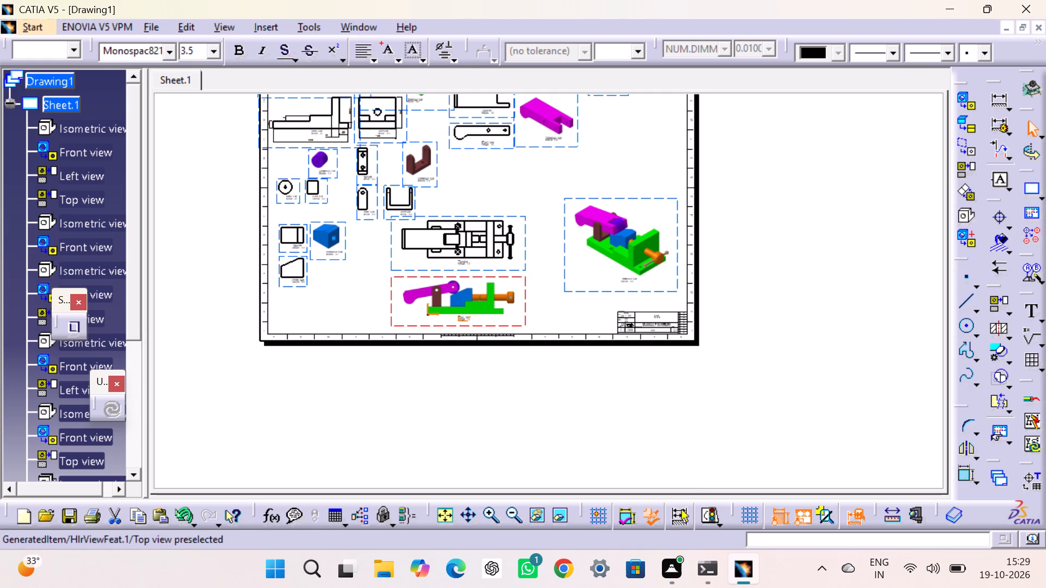
# Enable 3D Colors for the assembly's top view and set its generation mode to Raster, Shading with edges.
pyautogui.rightClick(527, 227)
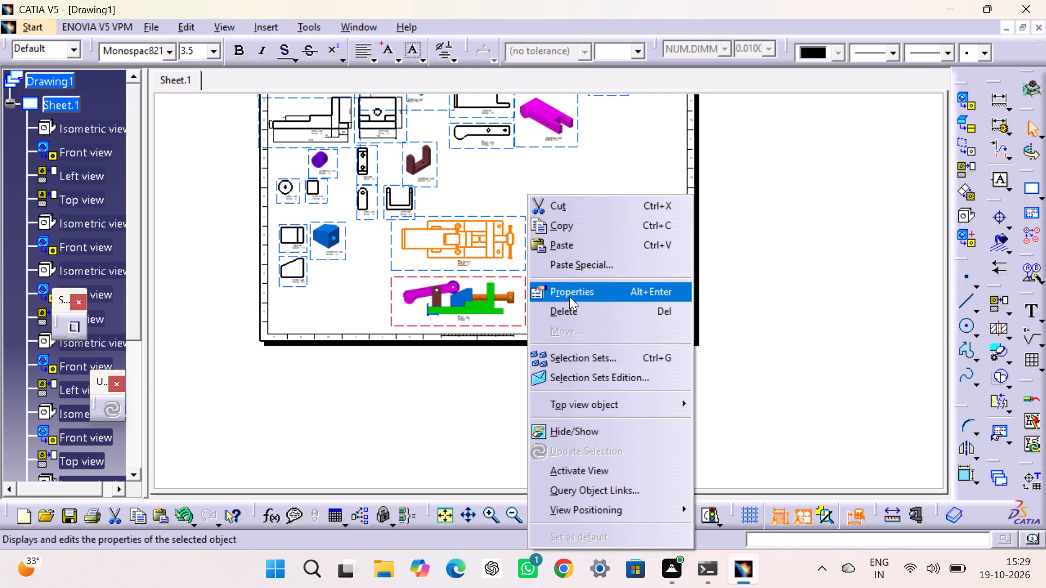
pyautogui.click(569, 296)
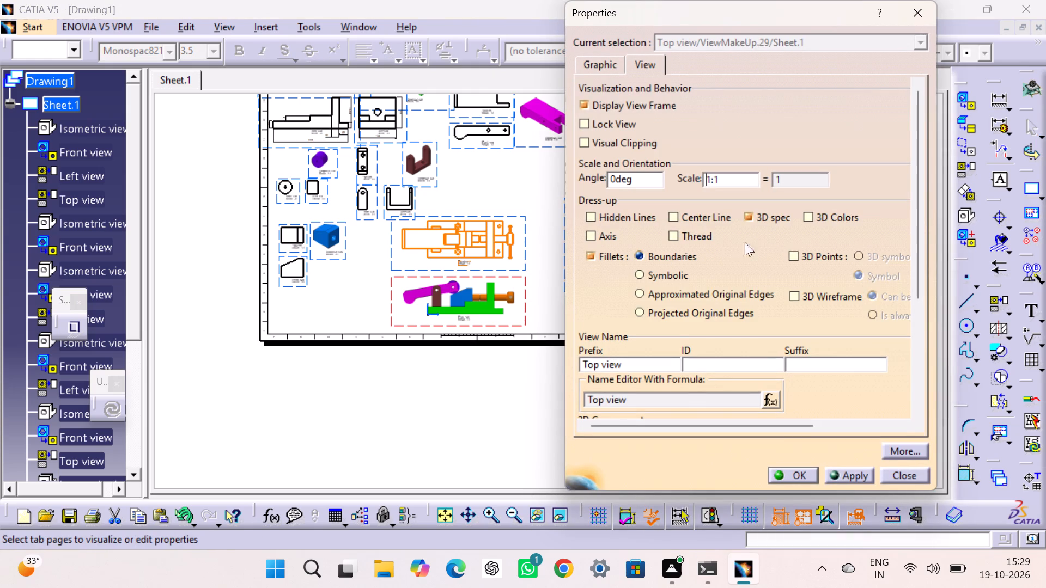
pyautogui.click(826, 216)
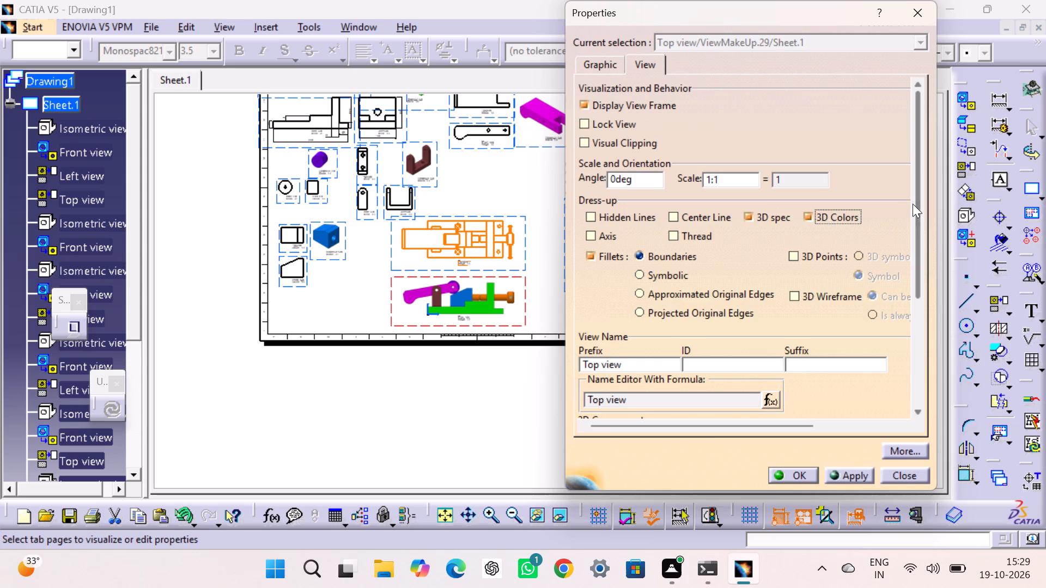
pyautogui.moveTo(914, 204); pyautogui.dragTo(898, 356)
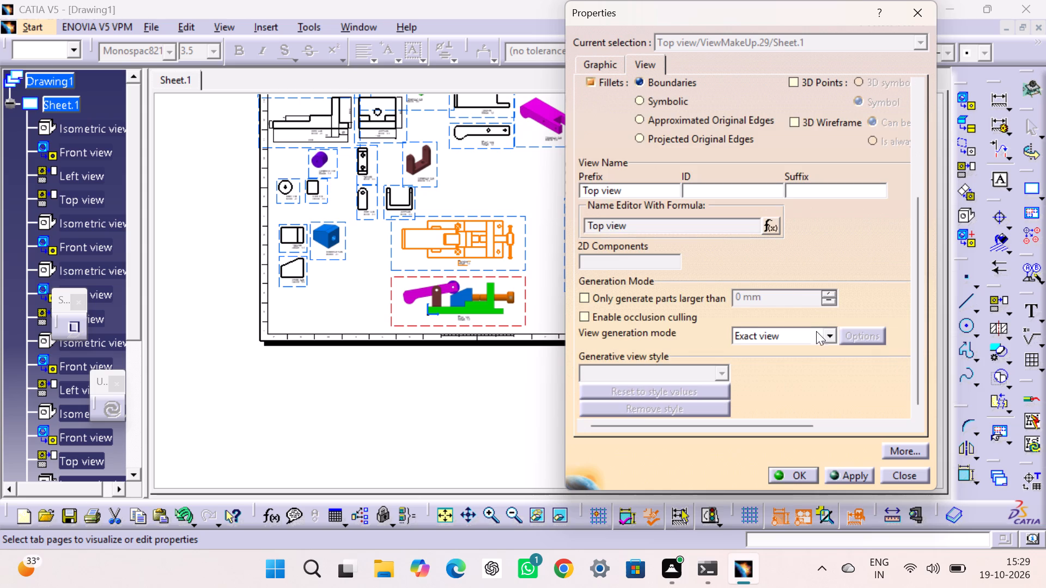
pyautogui.click(824, 335)
pyautogui.click(796, 388)
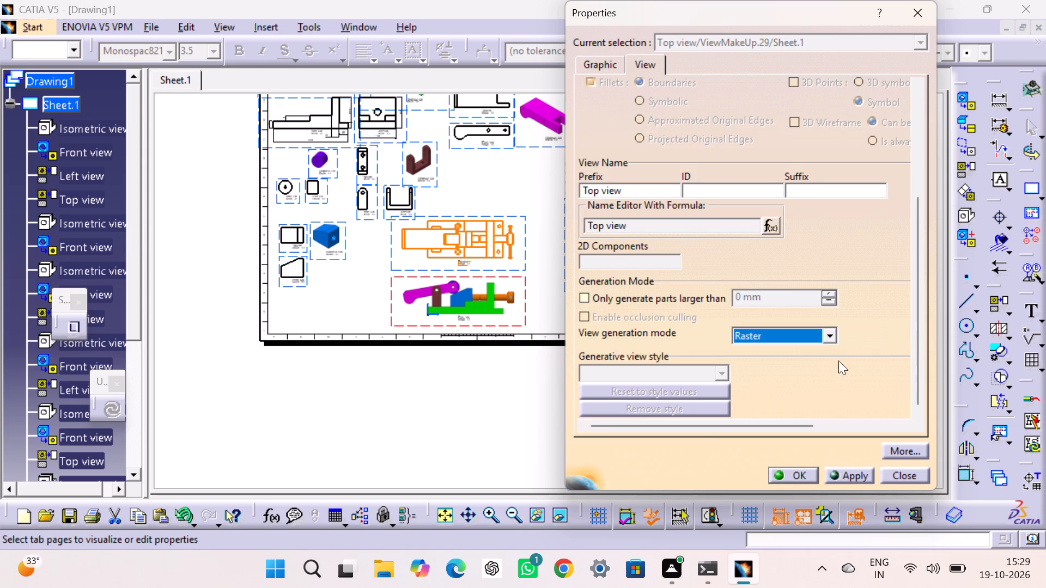
pyautogui.click(851, 332)
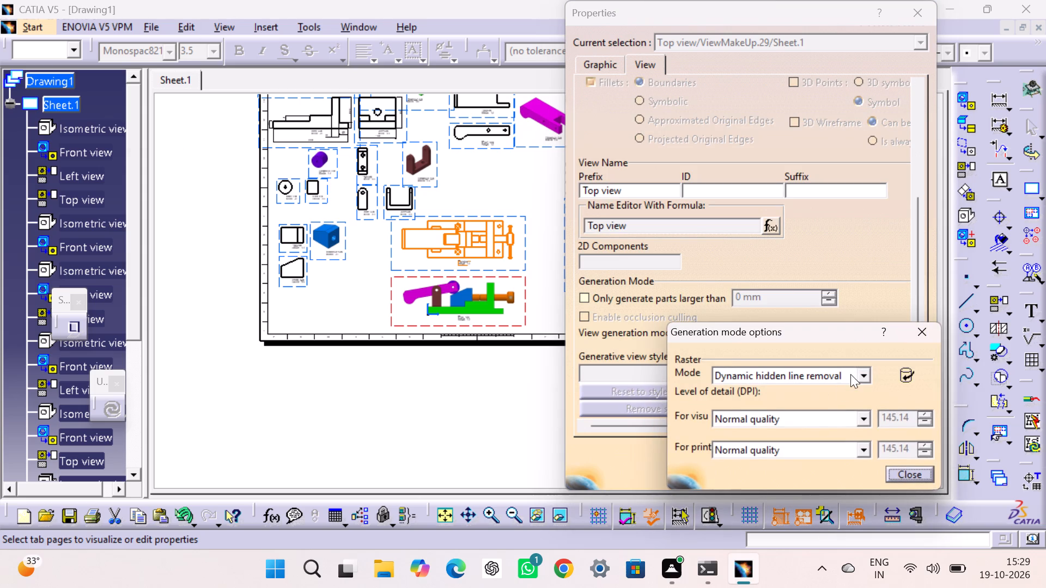
pyautogui.click(850, 374)
pyautogui.click(789, 415)
pyautogui.click(894, 472)
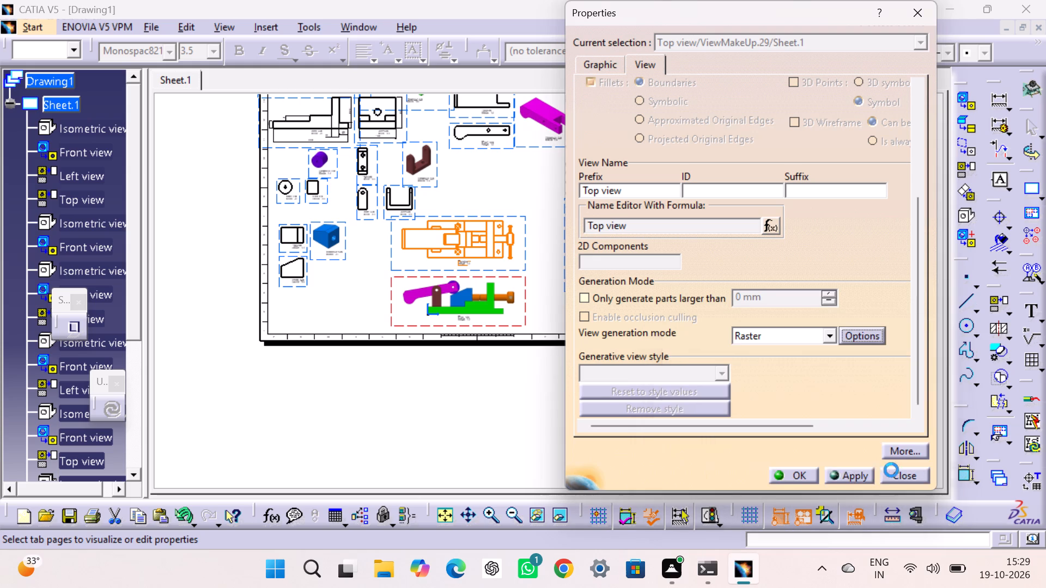
pyautogui.click(795, 467)
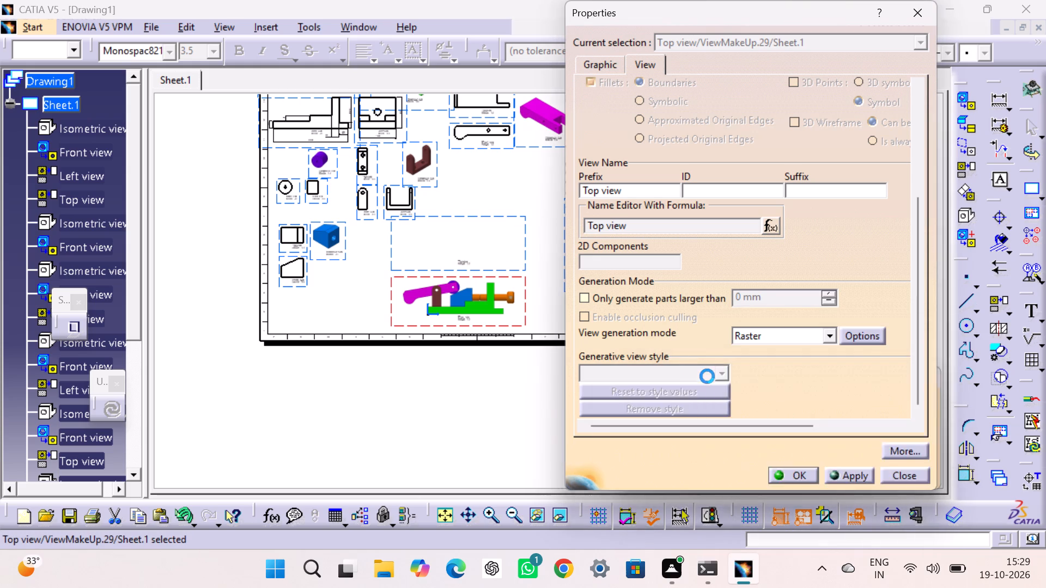
pyautogui.click(795, 269)
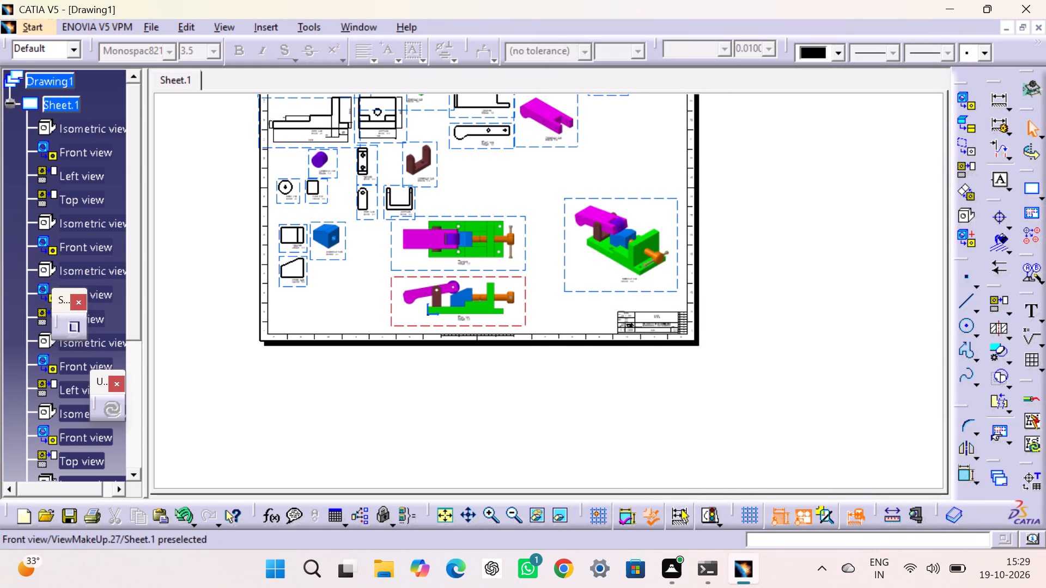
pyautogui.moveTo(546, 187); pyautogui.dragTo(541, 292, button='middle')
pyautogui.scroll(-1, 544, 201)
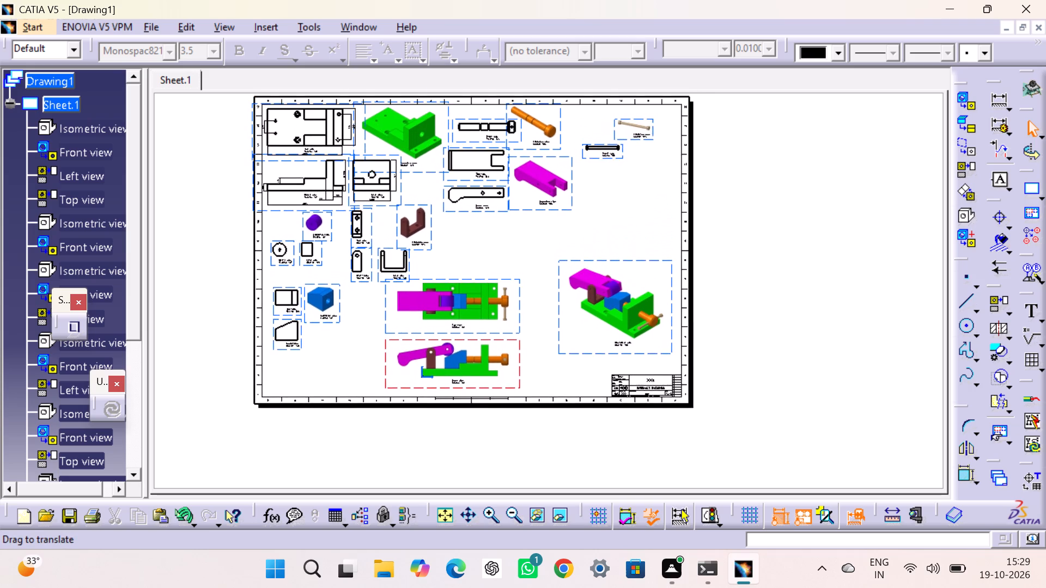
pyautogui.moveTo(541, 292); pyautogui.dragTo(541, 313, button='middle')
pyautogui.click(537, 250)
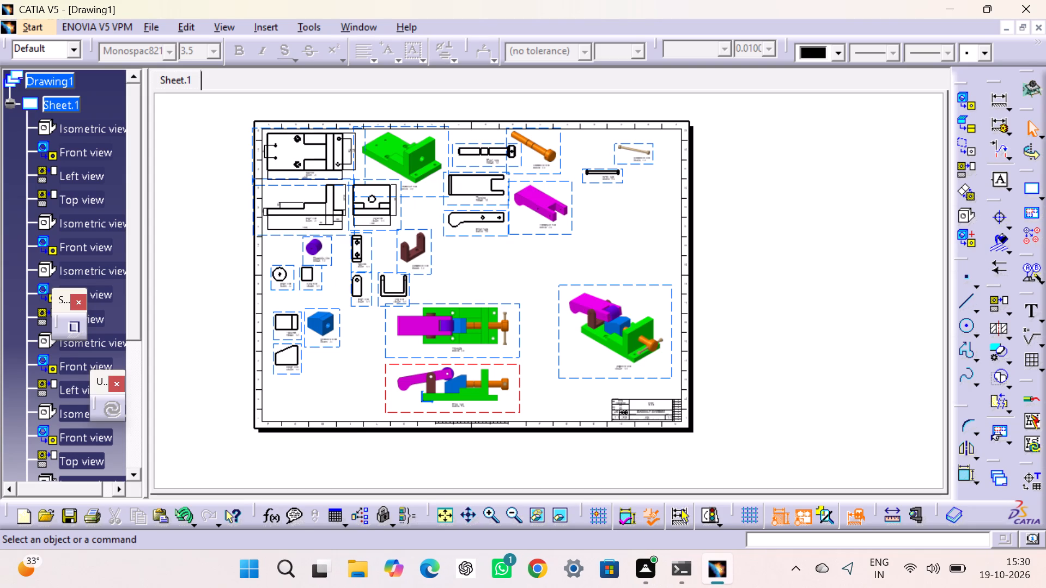
# Dimension the radii of the rounded nose and the adjoining concave fillet in the magenta arm's front view.
pyautogui.tripleClick(488, 511)
pyautogui.click(488, 511)
pyautogui.moveTo(473, 368); pyautogui.dragTo(938, 579, button='middle')
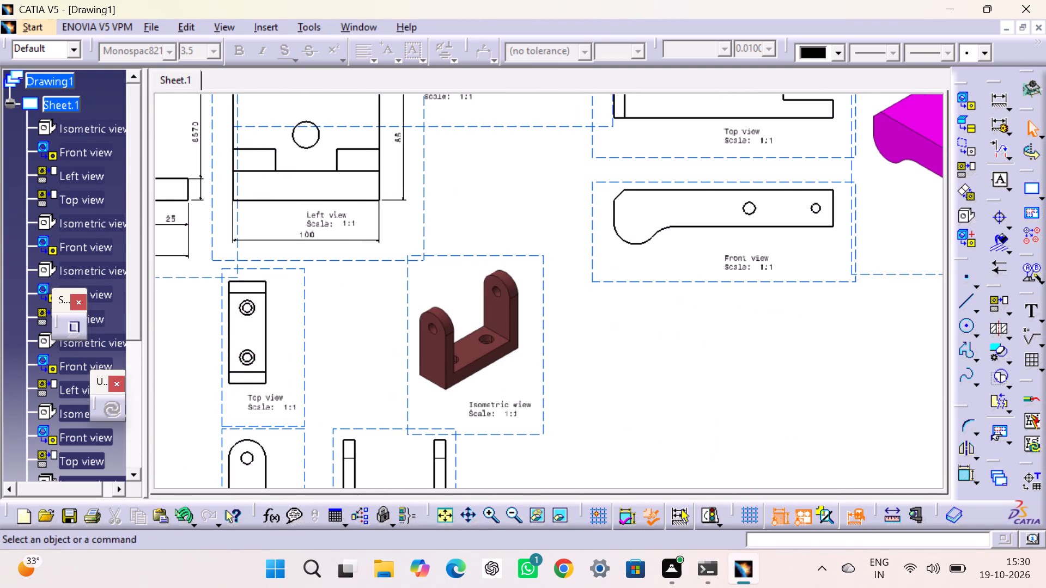
pyautogui.moveTo(791, 321); pyautogui.dragTo(795, 454, button='middle')
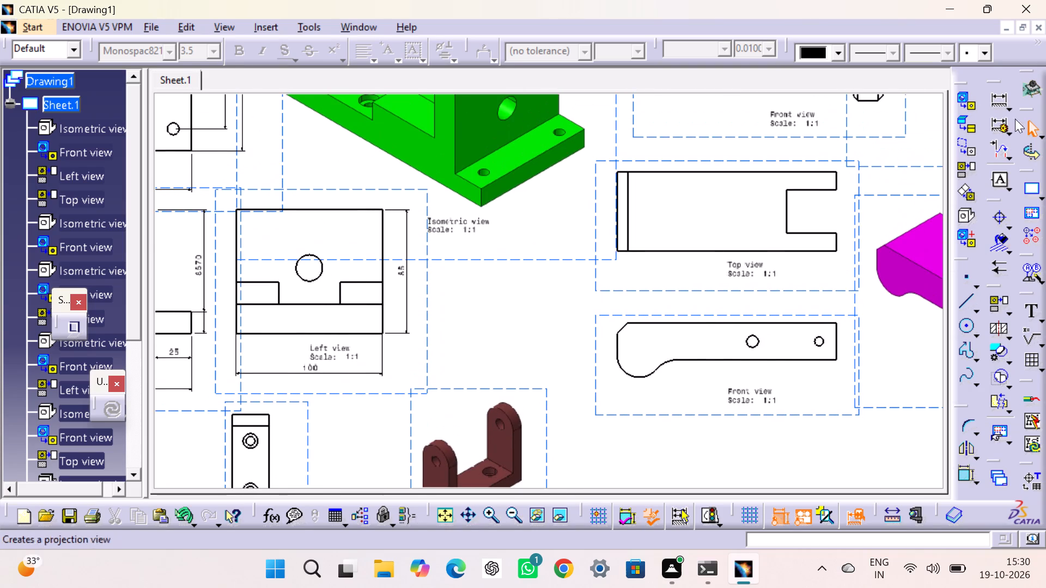
pyautogui.doubleClick(992, 103)
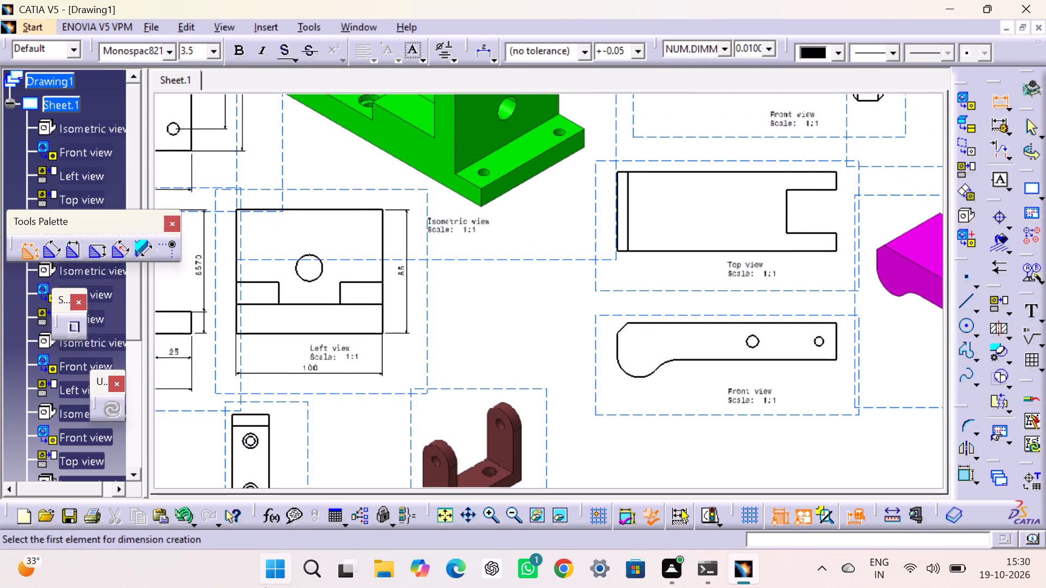
pyautogui.click(648, 379)
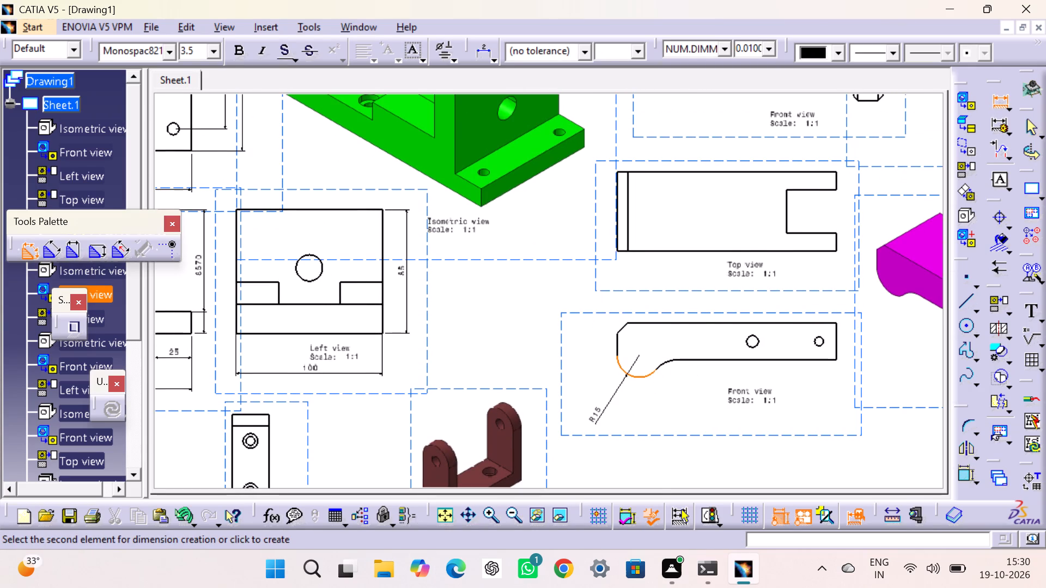
pyautogui.click(607, 405)
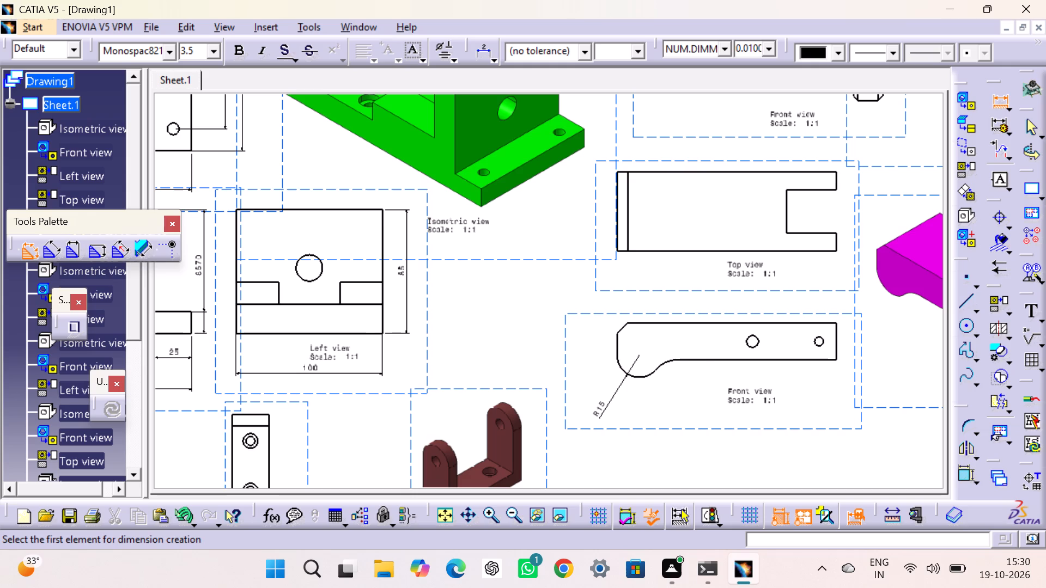
pyautogui.click(664, 364)
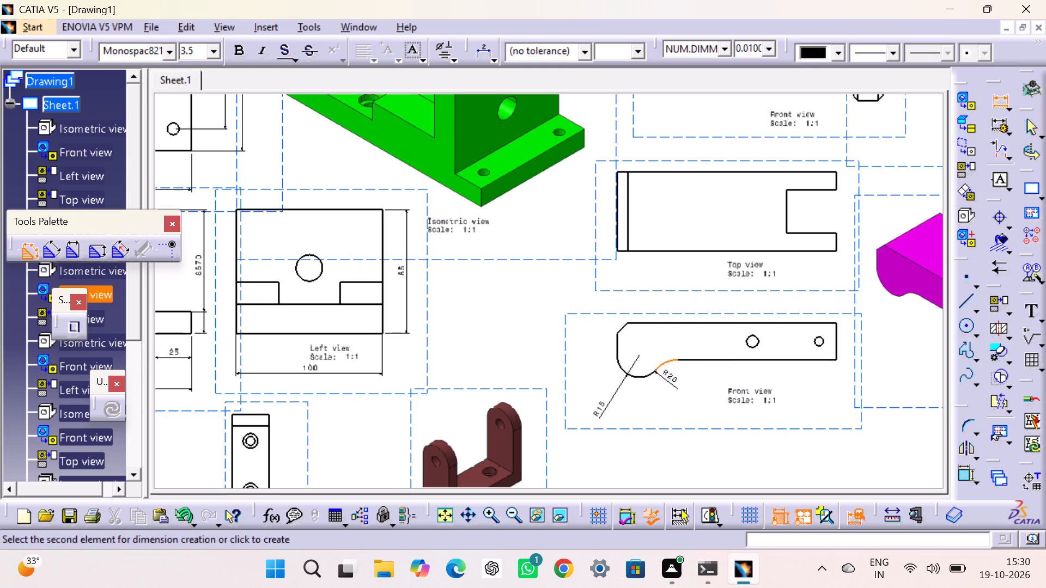
pyautogui.click(672, 386)
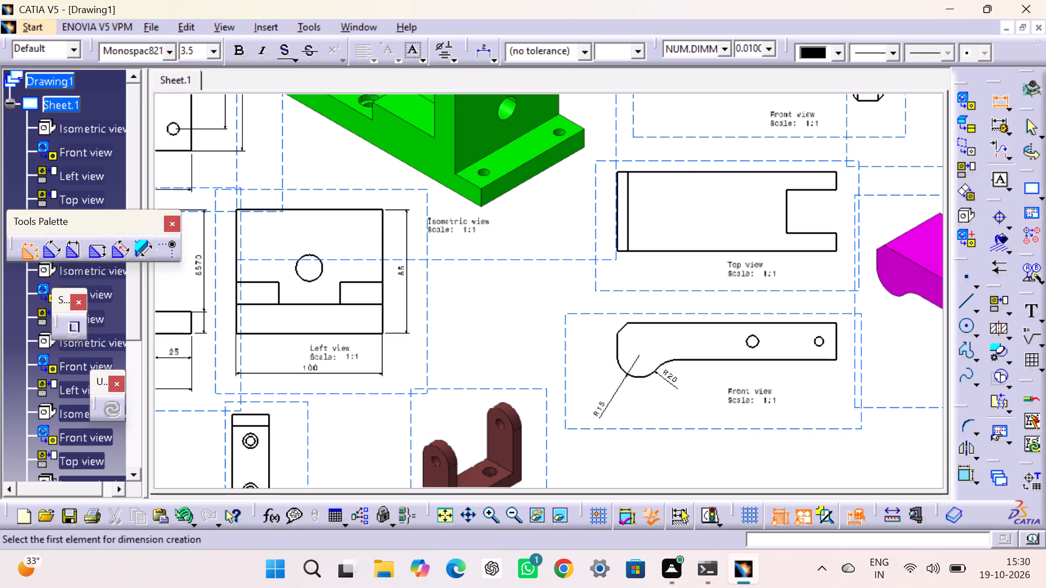
# Dimension the height of the straight end edge nearest the small hole in the arm's front view.
pyautogui.click(834, 341)
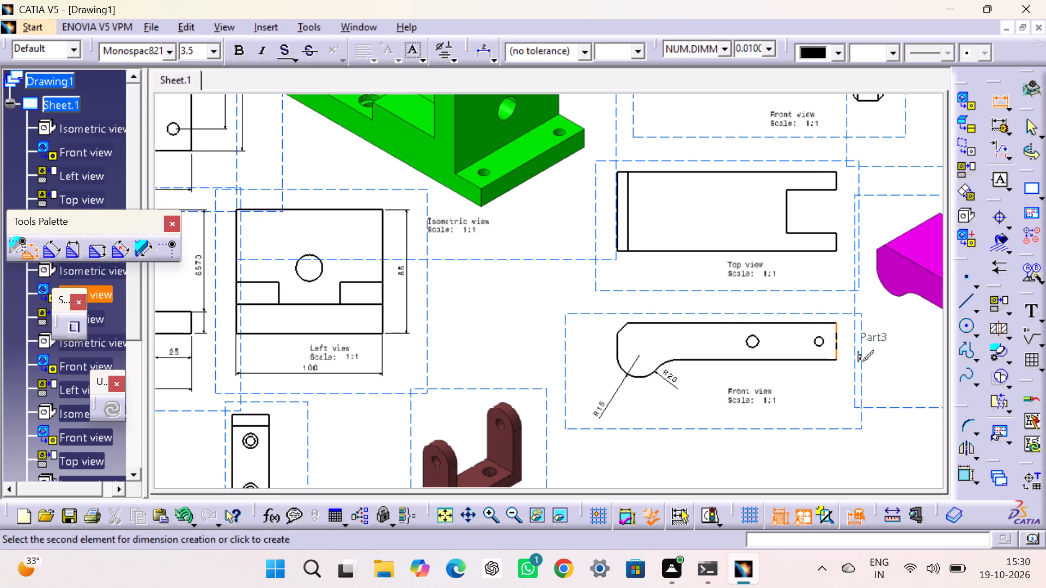
pyautogui.click(853, 353)
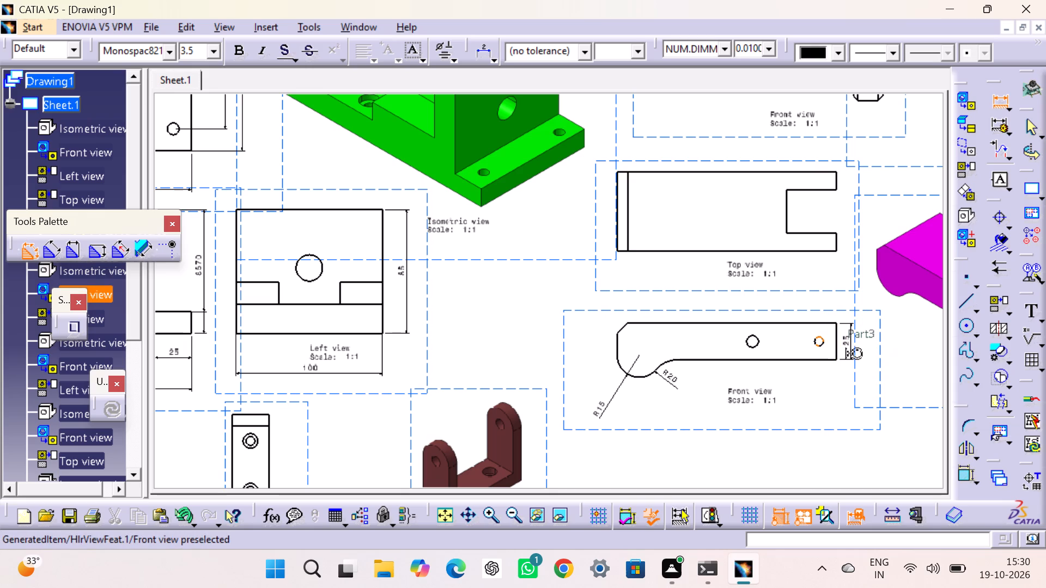
# Dimension the arm's two holes in the front view: the small end hole by radius, the larger one by Diameter Center.
pyautogui.click(821, 340)
pyautogui.click(832, 316)
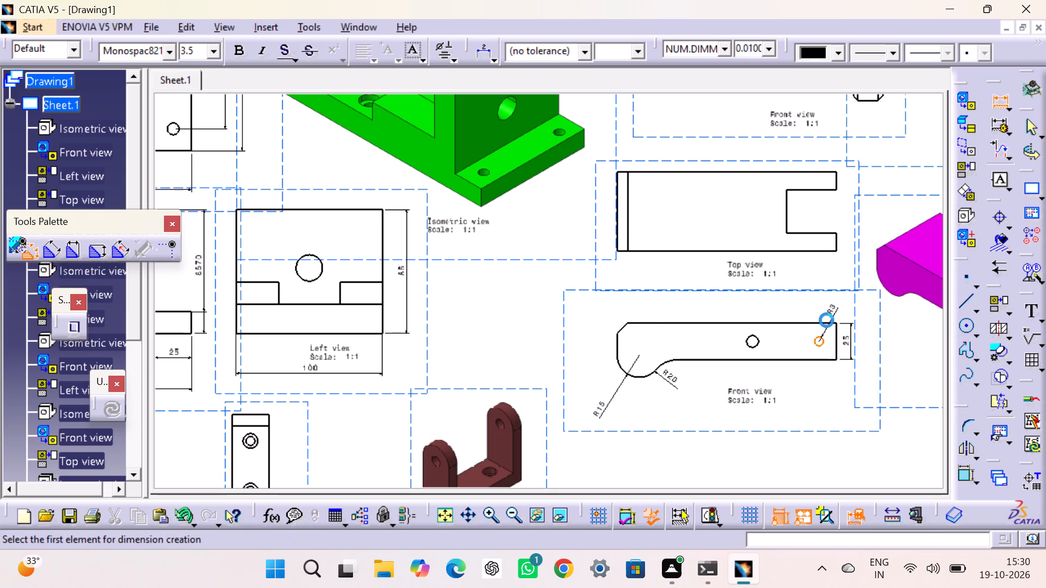
pyautogui.click(759, 339)
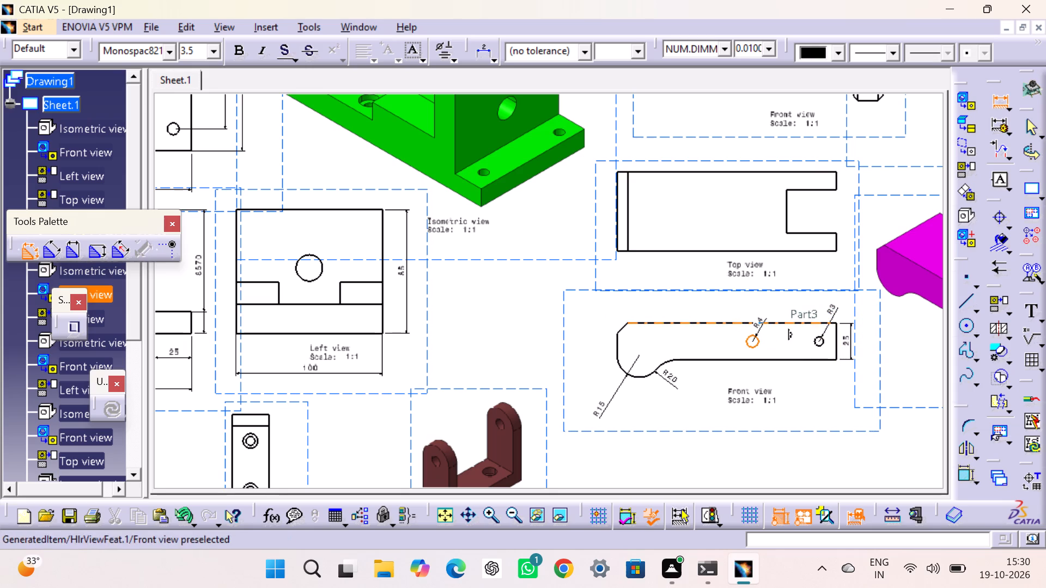
pyautogui.rightClick(765, 307)
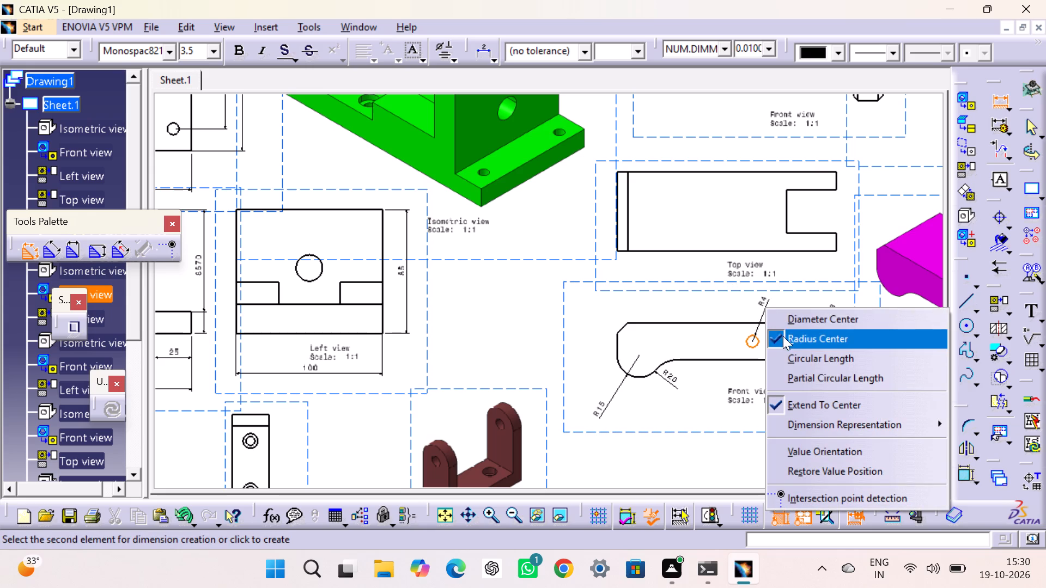
pyautogui.click(787, 327)
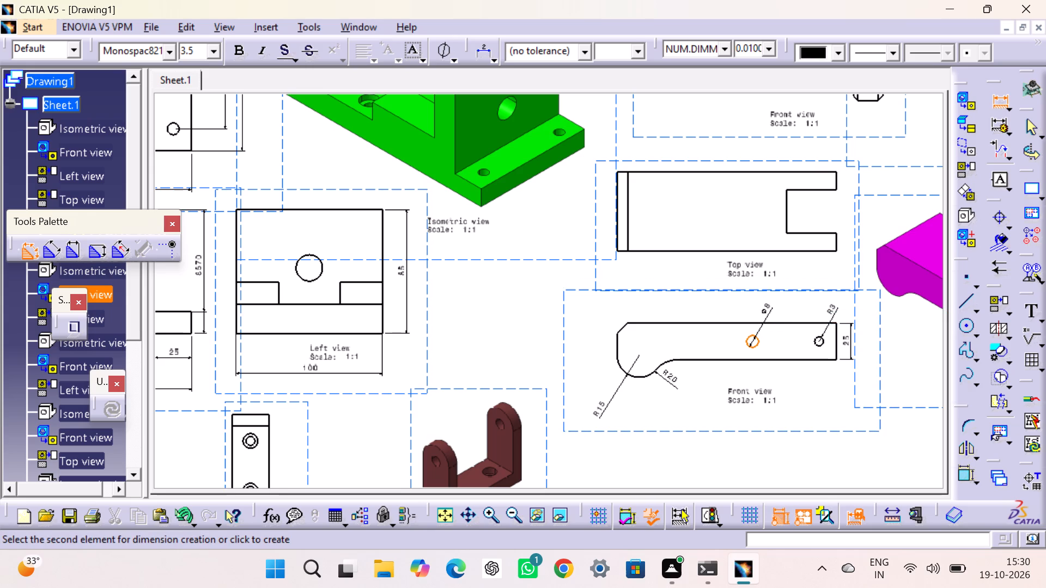
pyautogui.click(761, 303)
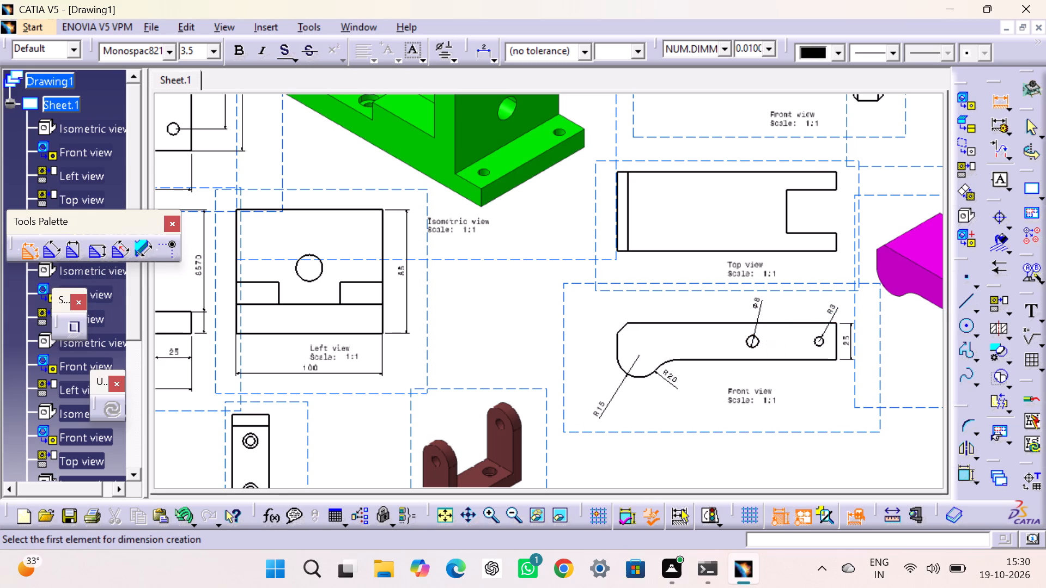
# Dimension the horizontal spacing between the arm's two holes and the small hole's distance from the straight end edge.
pyautogui.click(758, 338)
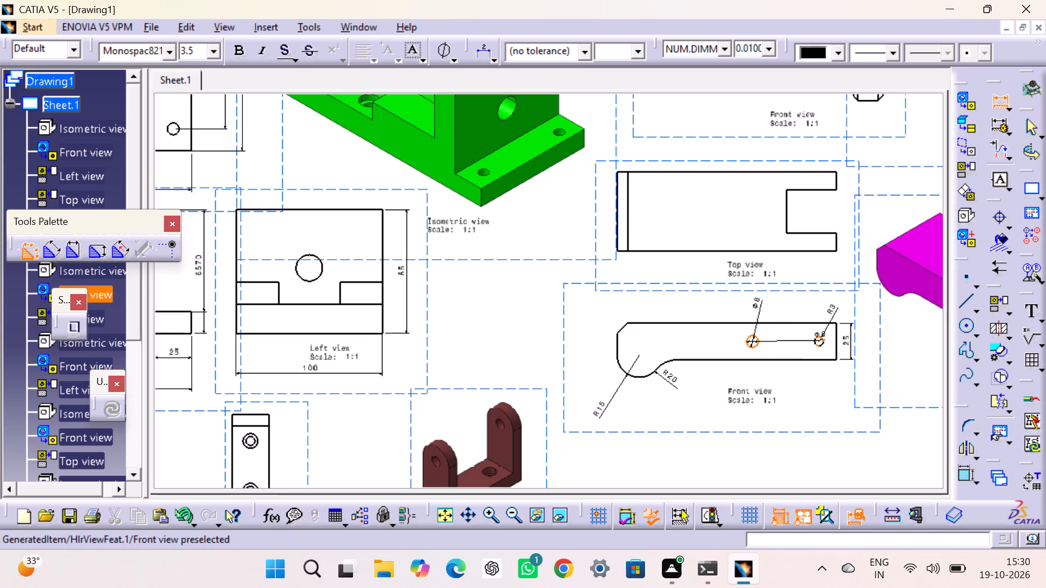
pyautogui.click(824, 345)
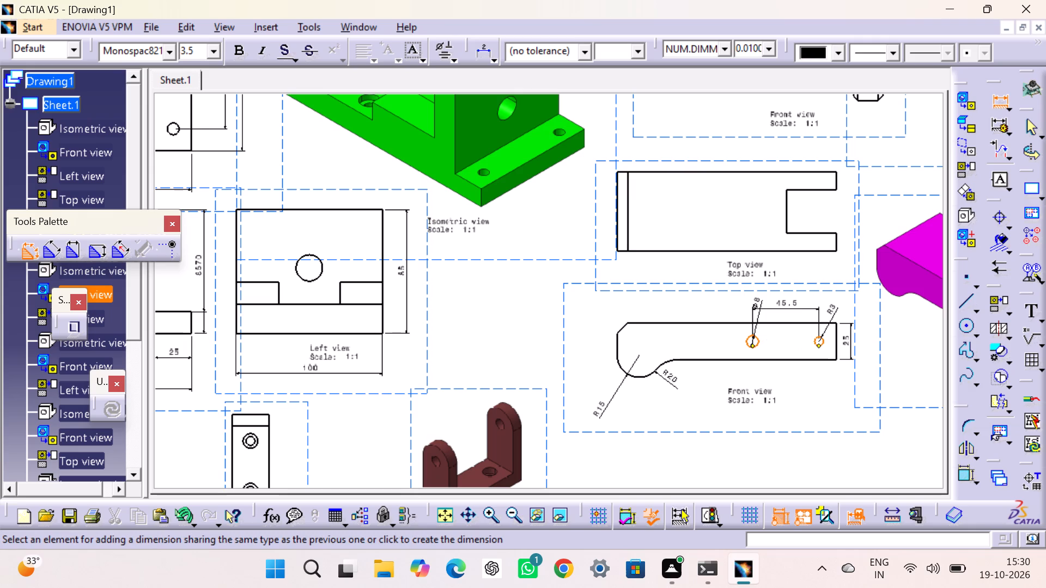
pyautogui.click(795, 306)
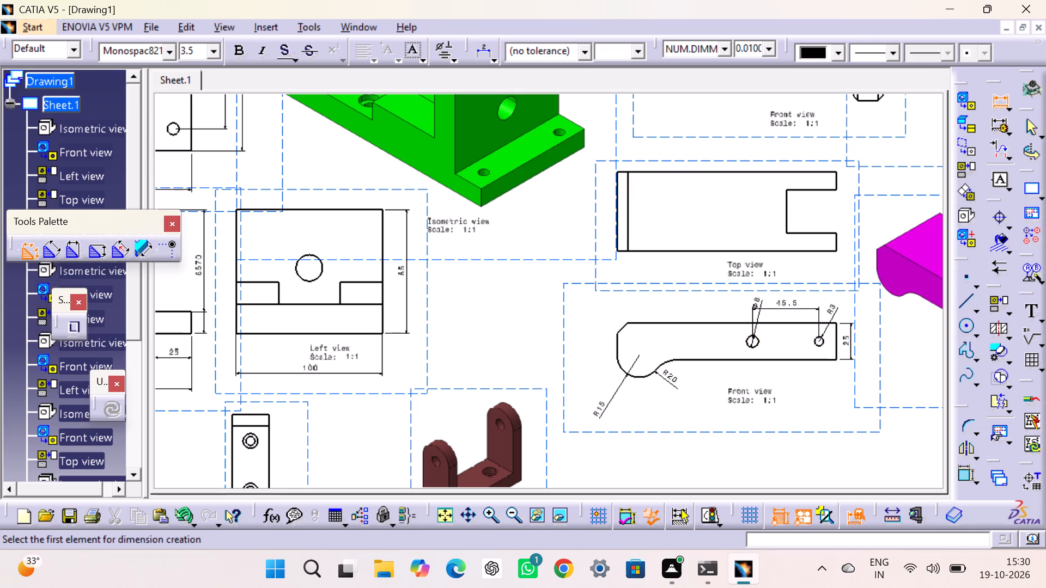
pyautogui.moveTo(759, 301); pyautogui.dragTo(744, 301)
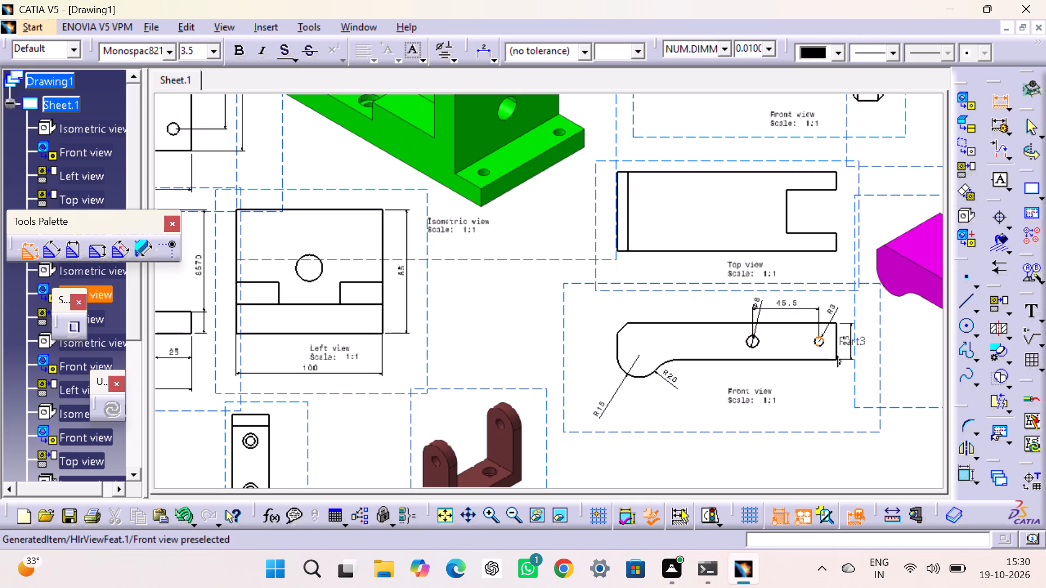
pyautogui.click(818, 347)
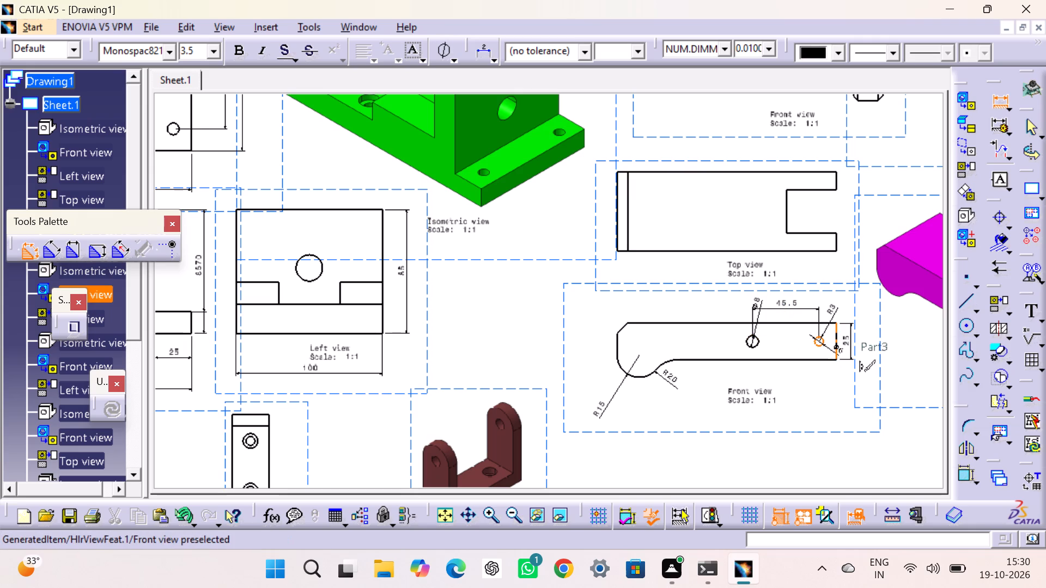
pyautogui.click(836, 352)
pyautogui.click(828, 384)
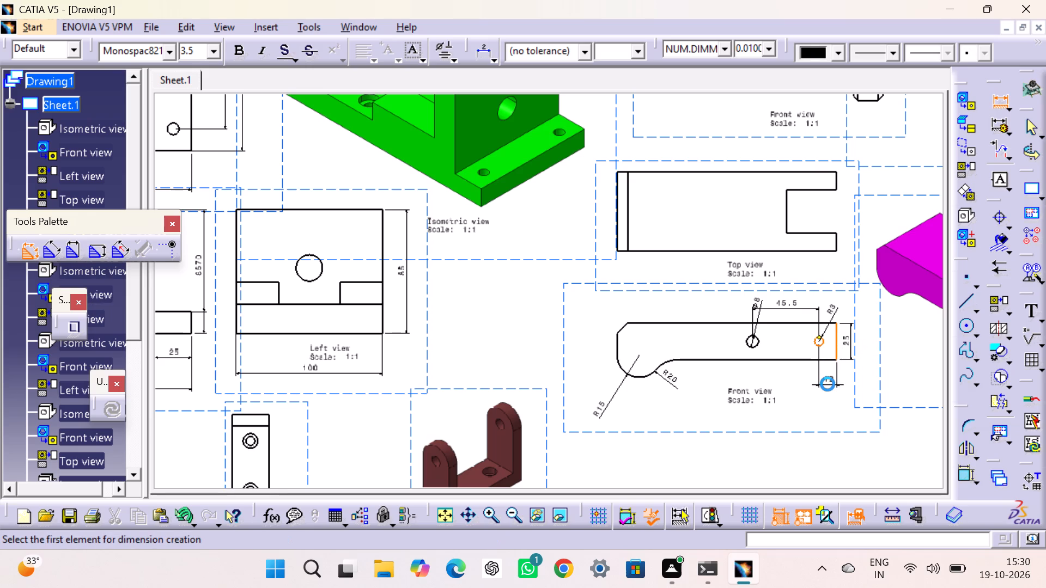
pyautogui.press('Escape')
pyautogui.press('Escape')
pyautogui.press('Escape')
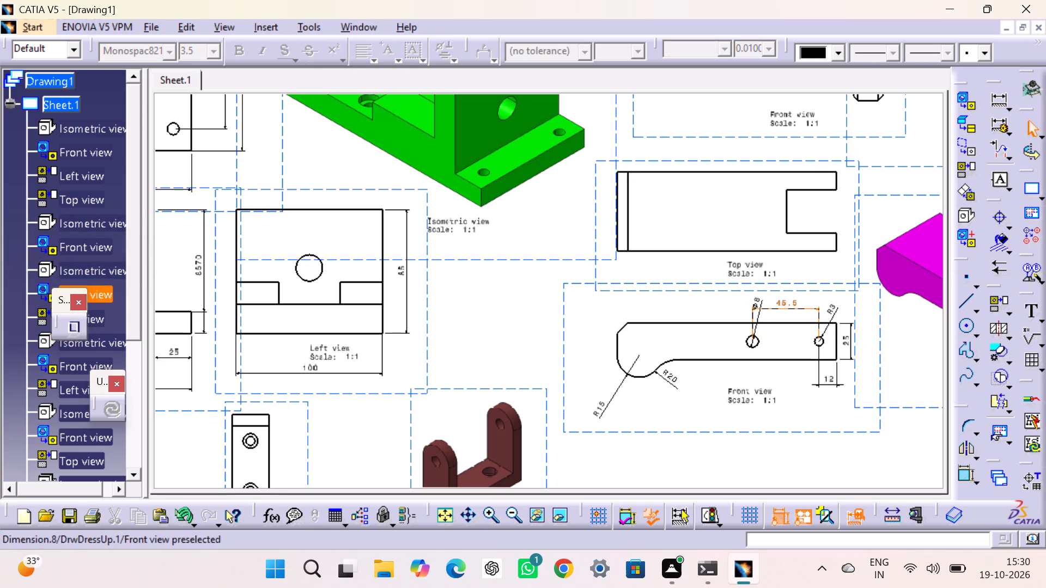
# Move the hole-spacing dimension closer to the arm's upper edge, clear of the larger hole's diameter text.
pyautogui.moveTo(761, 309); pyautogui.dragTo(782, 318)
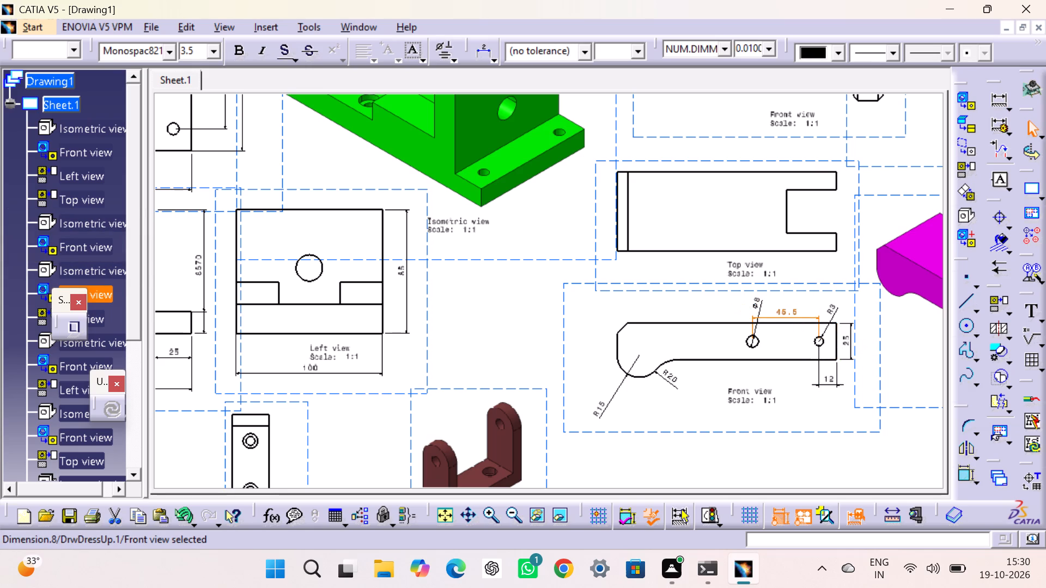
pyautogui.moveTo(782, 318); pyautogui.dragTo(784, 316)
pyautogui.press('Escape')
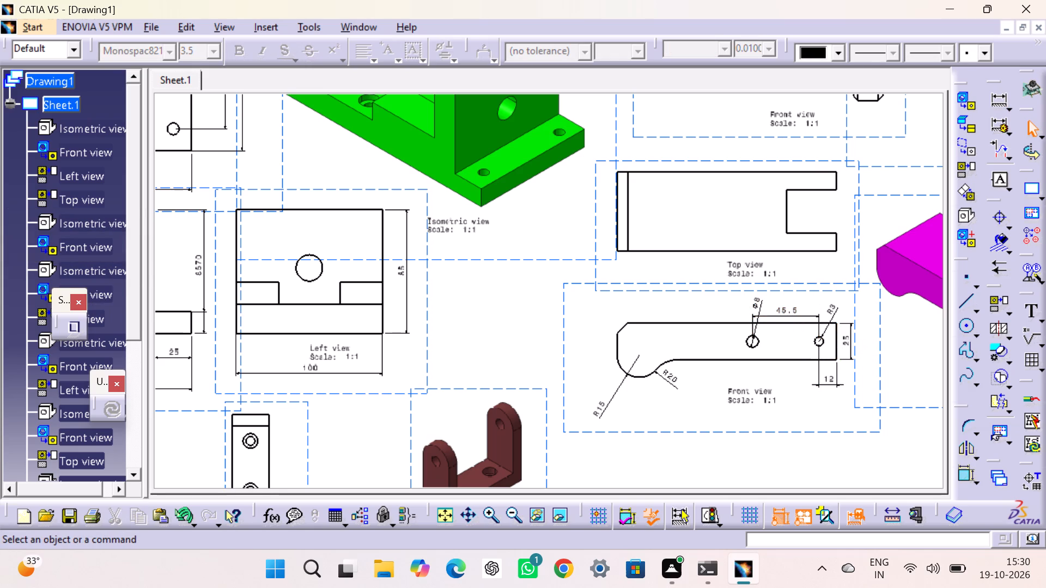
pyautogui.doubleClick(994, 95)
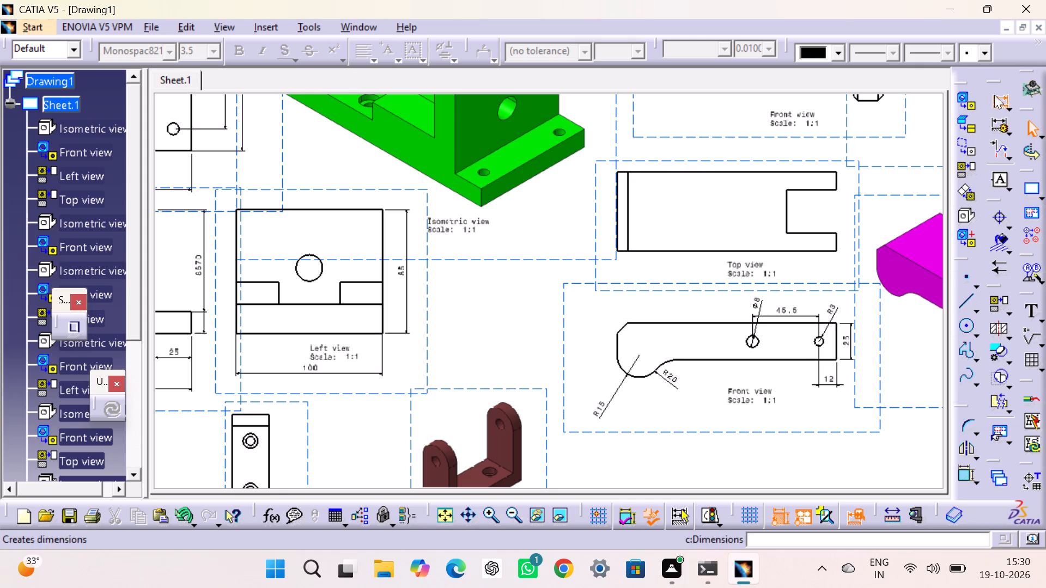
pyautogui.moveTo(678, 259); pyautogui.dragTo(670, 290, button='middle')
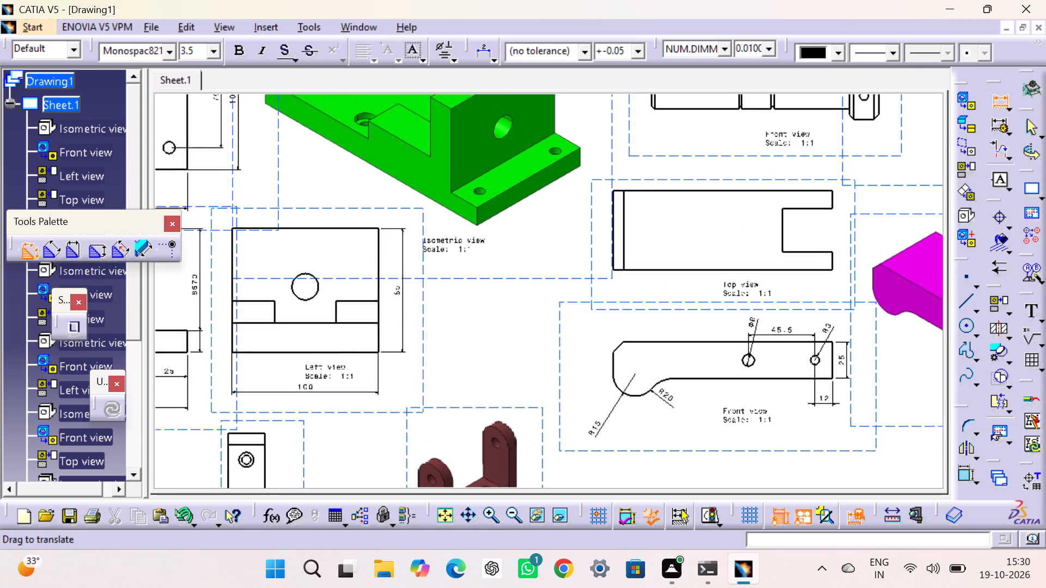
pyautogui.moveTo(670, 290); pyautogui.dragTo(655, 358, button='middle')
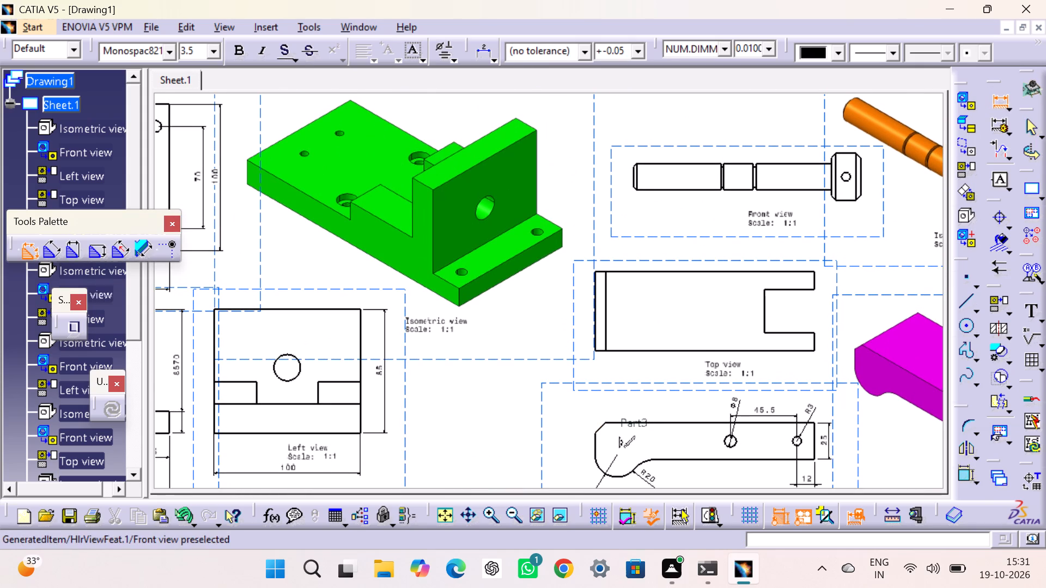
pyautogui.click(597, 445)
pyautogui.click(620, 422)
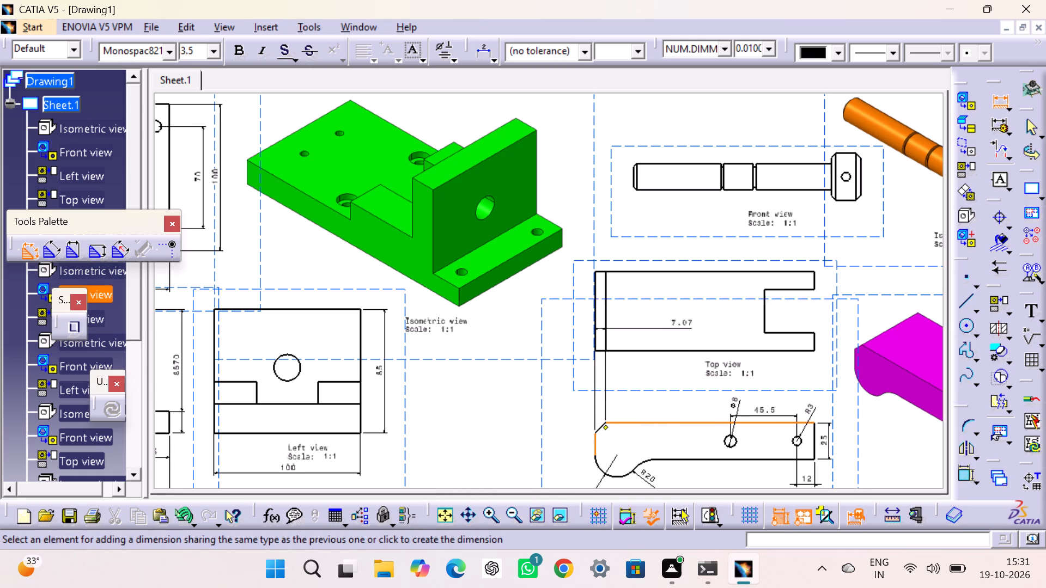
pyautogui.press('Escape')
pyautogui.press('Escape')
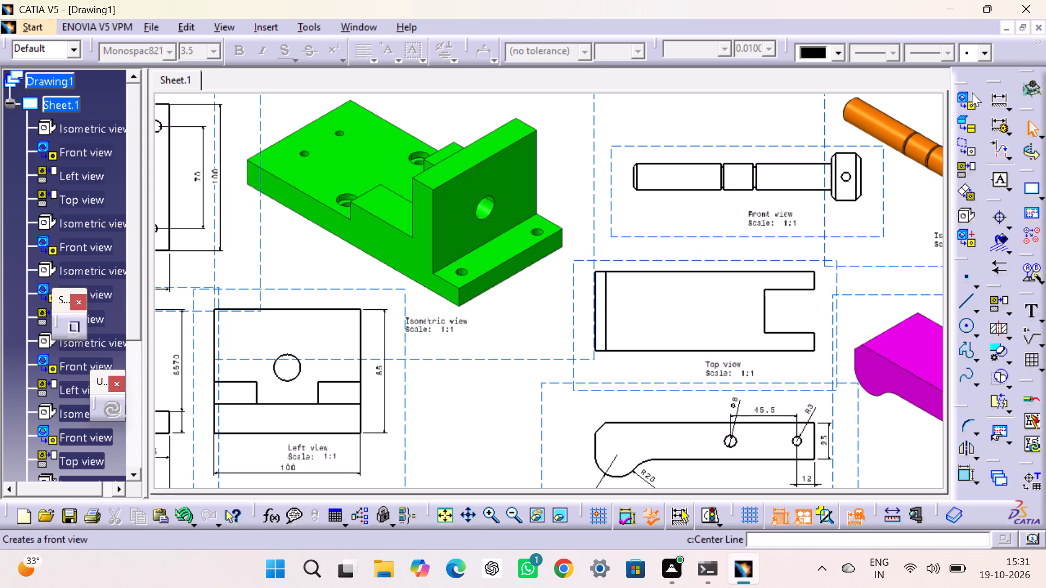
# Dimension the chamfer's length in the arm's front view and its angle to the upper edge, placing both outside the corner.
pyautogui.doubleClick(991, 100)
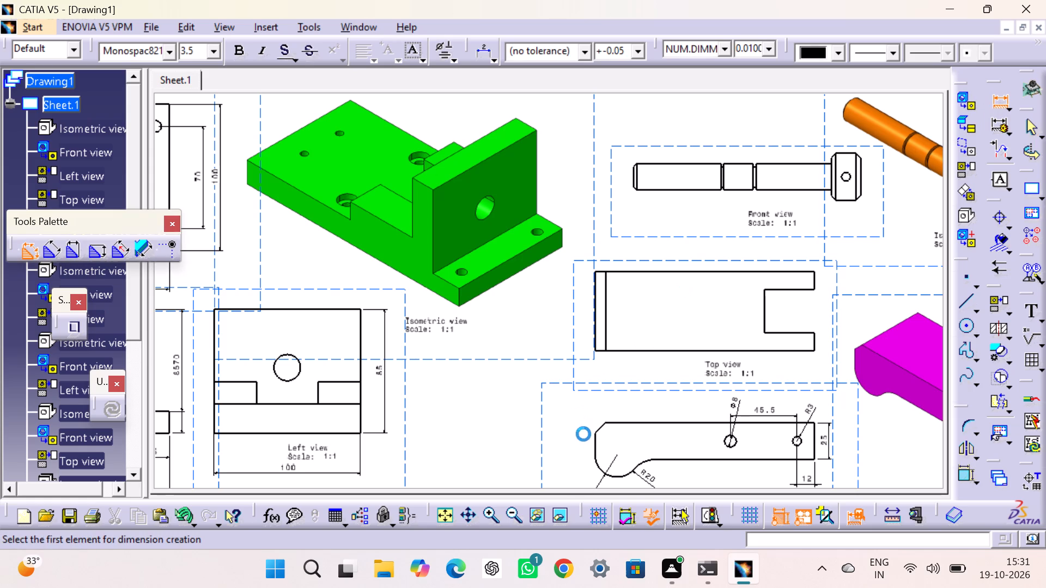
pyautogui.click(600, 425)
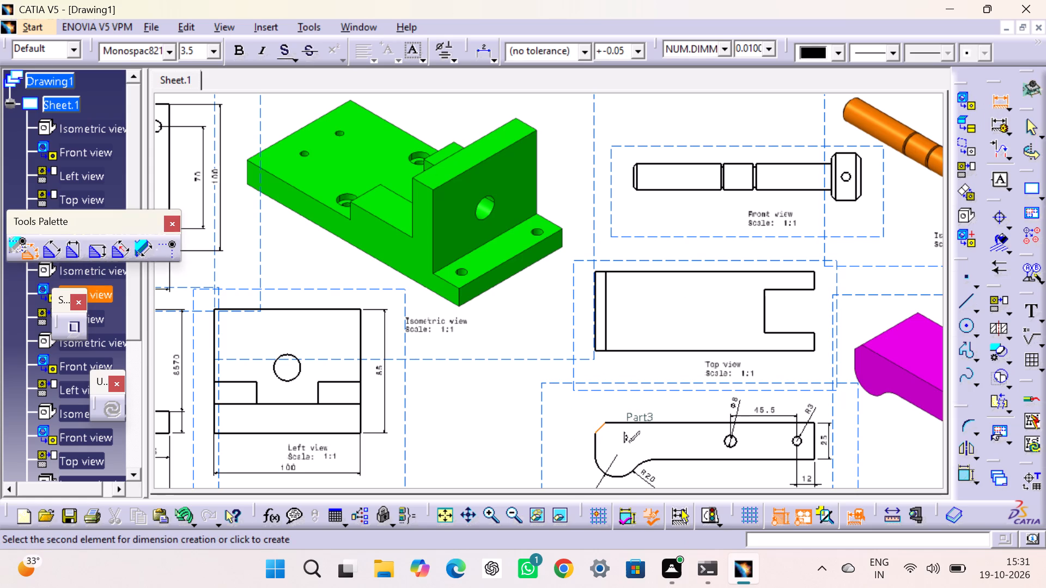
pyautogui.click(586, 416)
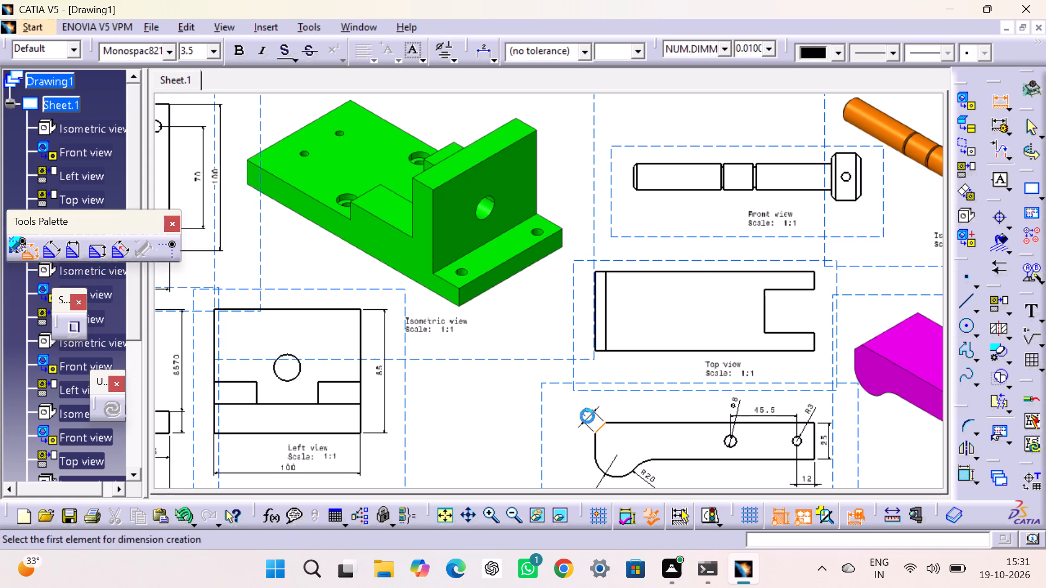
pyautogui.click(601, 426)
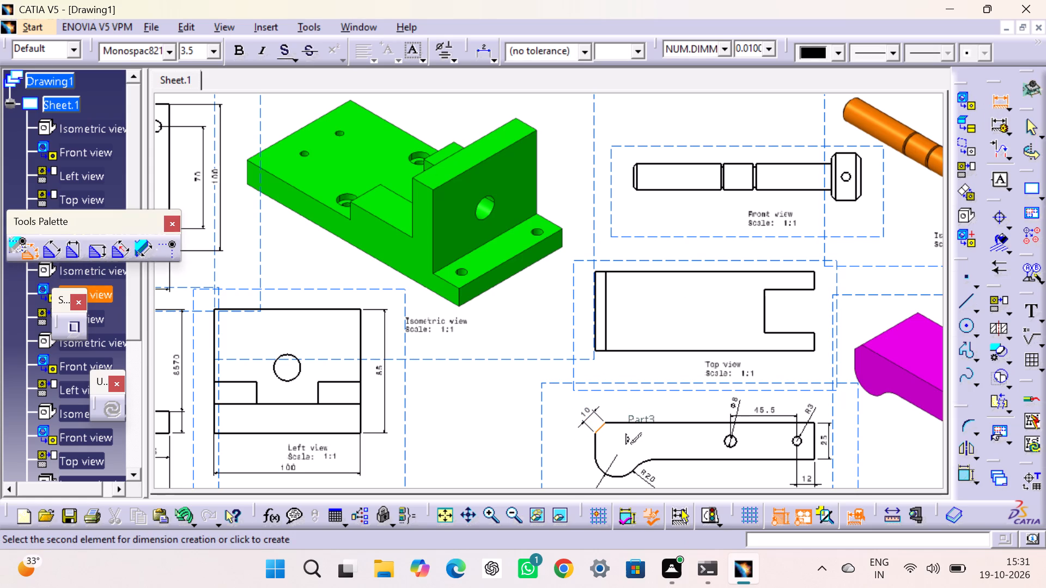
pyautogui.click(617, 421)
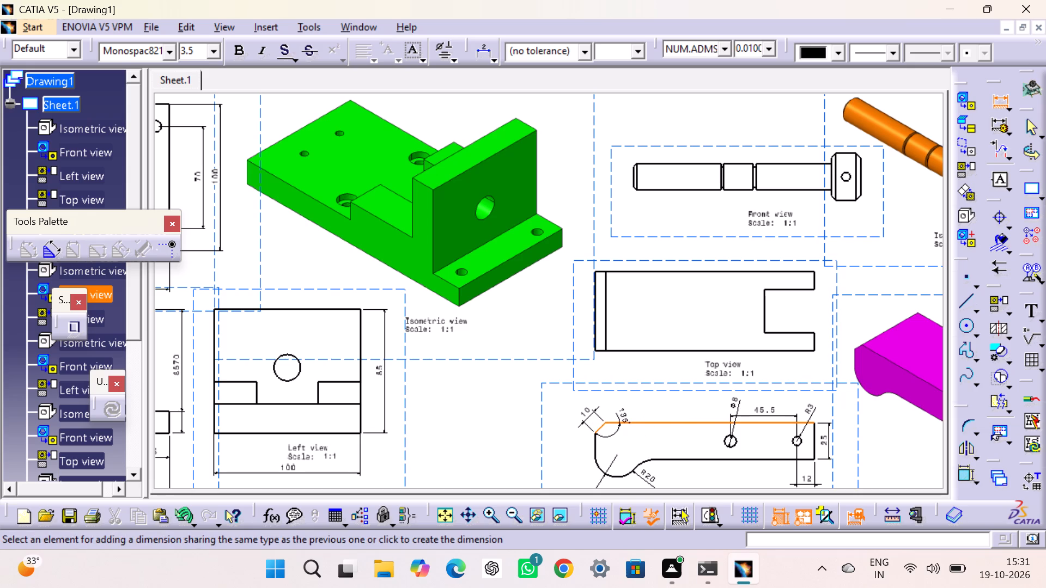
pyautogui.click(595, 389)
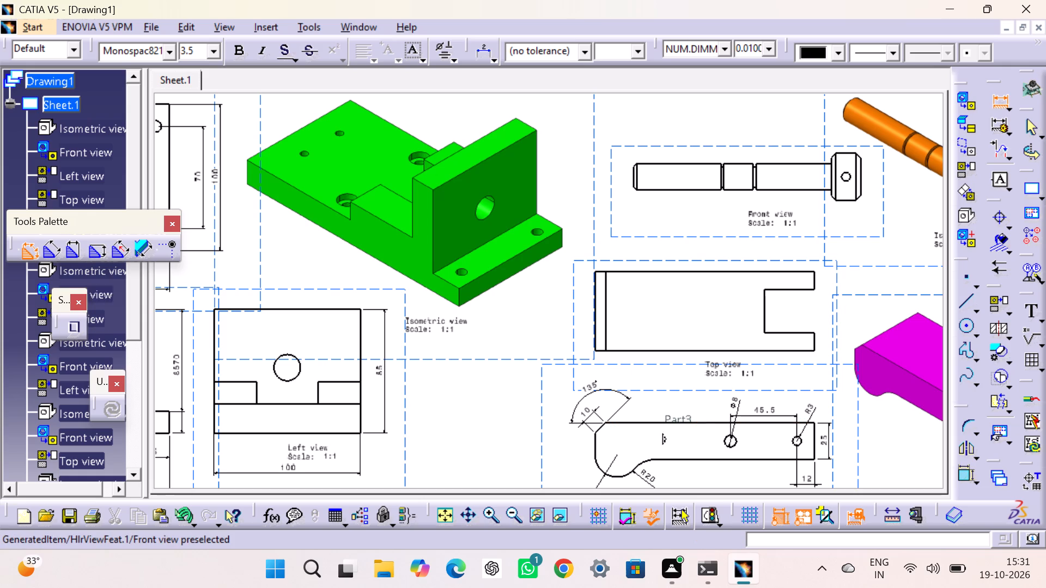
# Dimension the arm's overall length in the front view and move that dimension above the hole-spacing dimension.
pyautogui.click(595, 441)
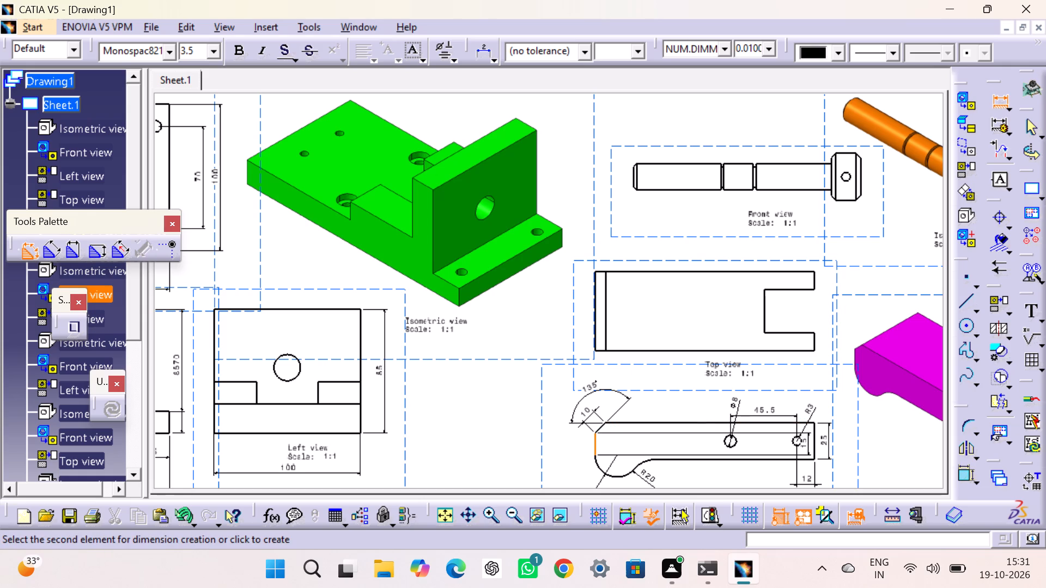
pyautogui.click(816, 446)
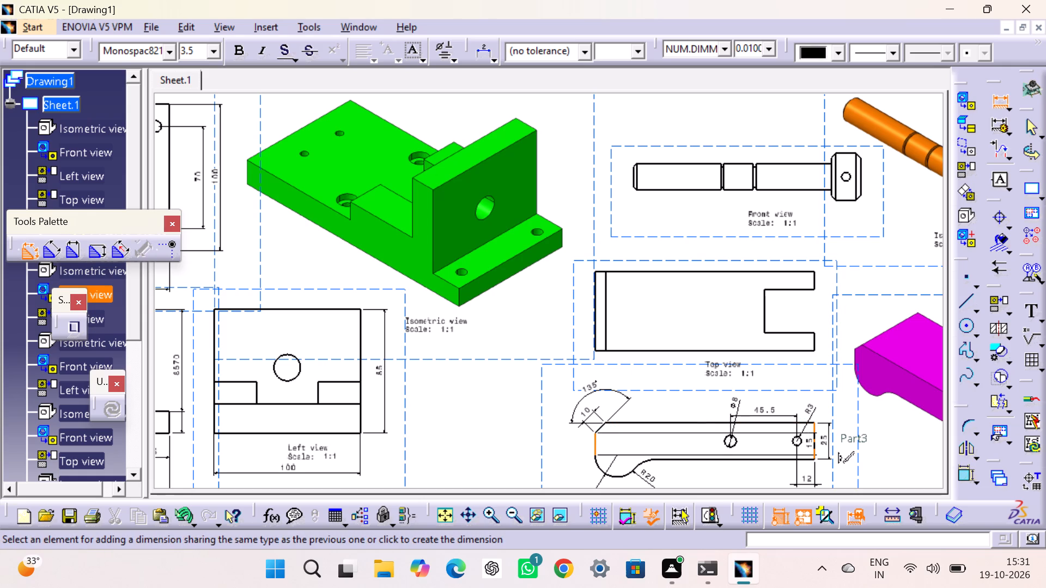
pyautogui.click(730, 392)
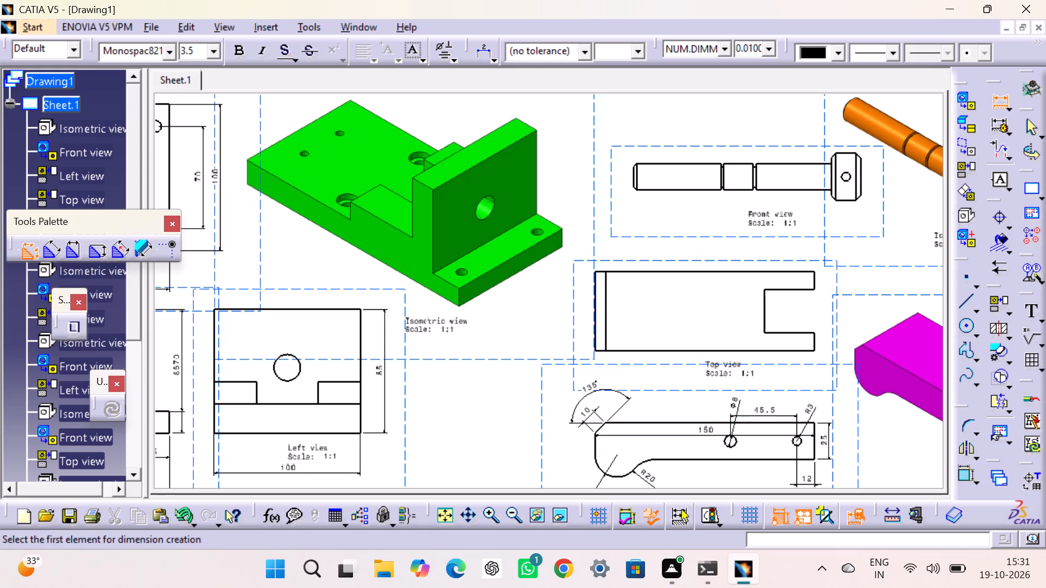
pyautogui.press('Escape')
pyautogui.press('Escape')
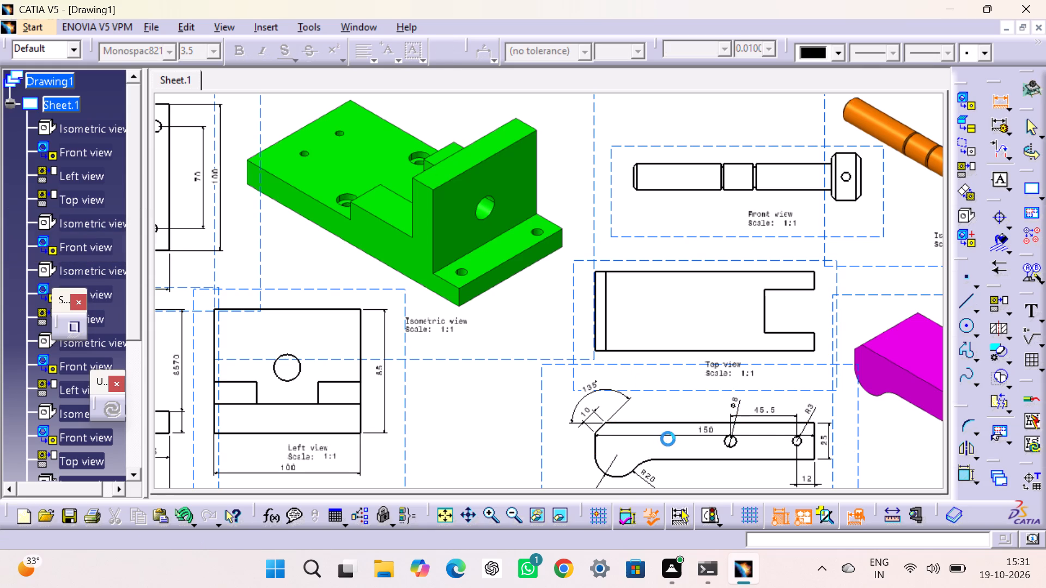
pyautogui.moveTo(692, 436); pyautogui.dragTo(698, 399)
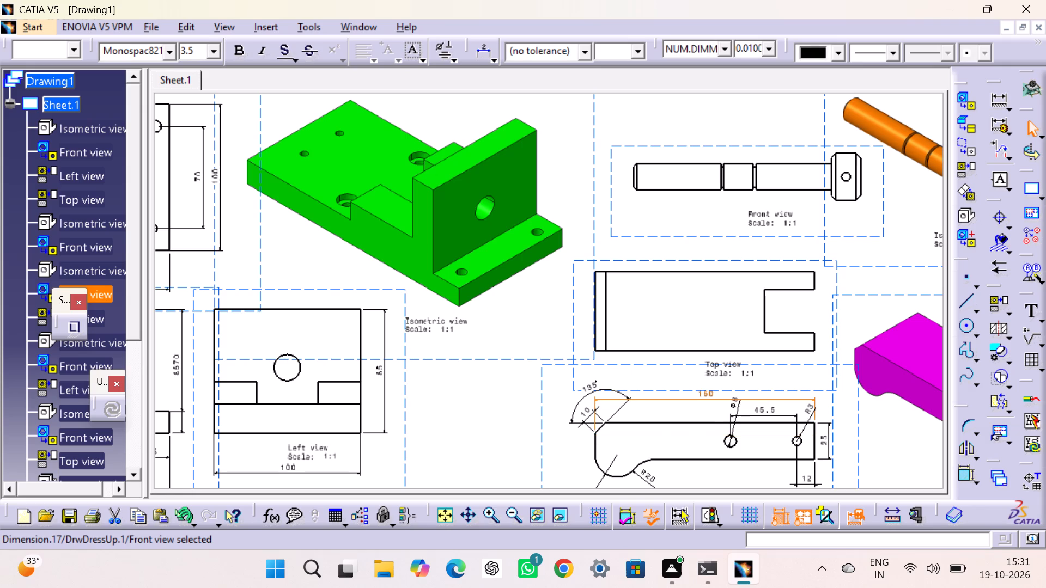
pyautogui.moveTo(698, 399); pyautogui.dragTo(698, 397)
pyautogui.press('Escape')
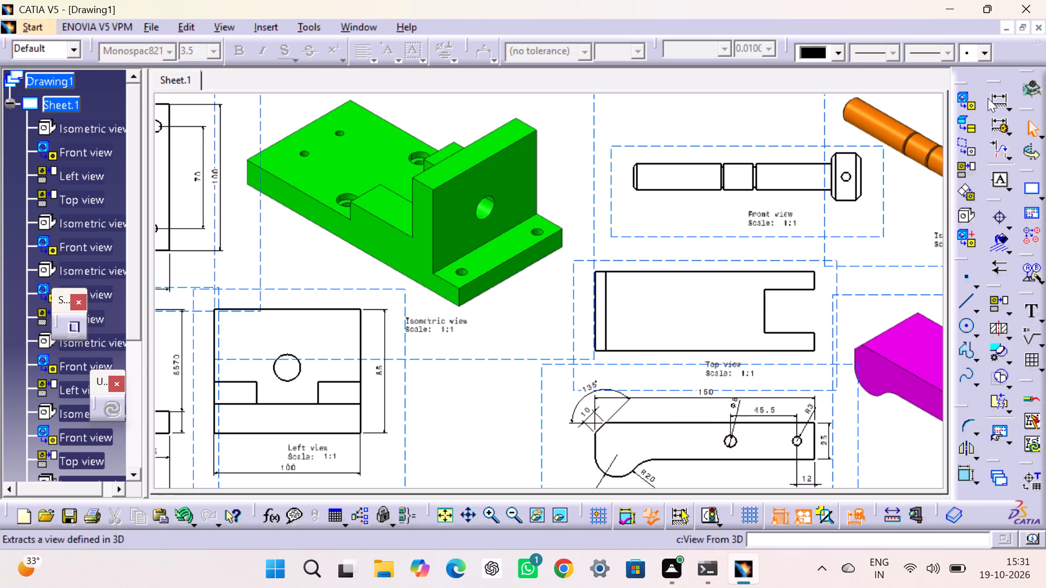
# Dimension the arm's overall width and overall length in its top view, placing them outside the outline.
pyautogui.doubleClick(989, 97)
pyautogui.moveTo(787, 198); pyautogui.dragTo(780, 273, button='middle')
pyautogui.click(759, 429)
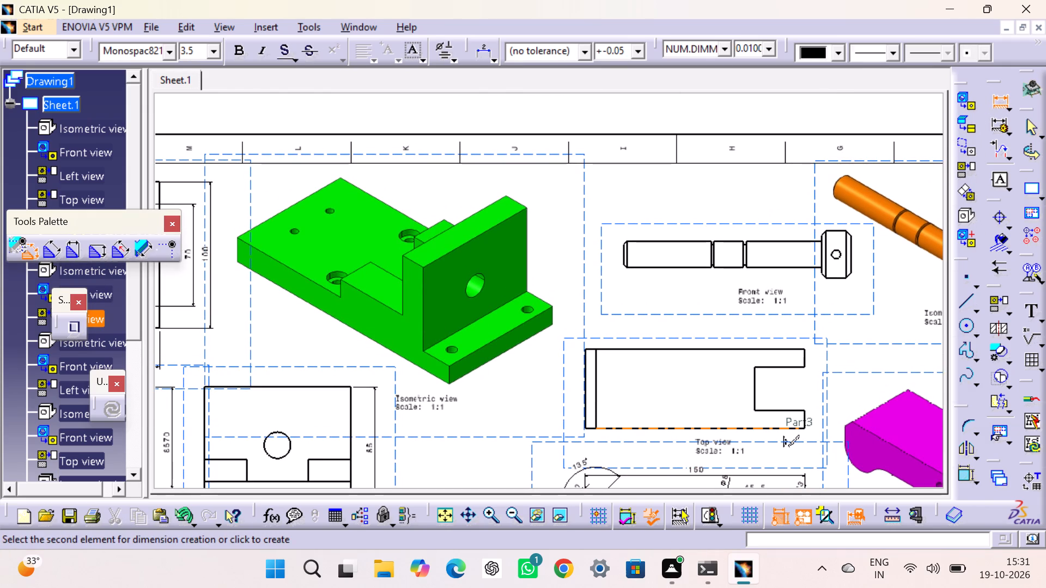
pyautogui.click(725, 350)
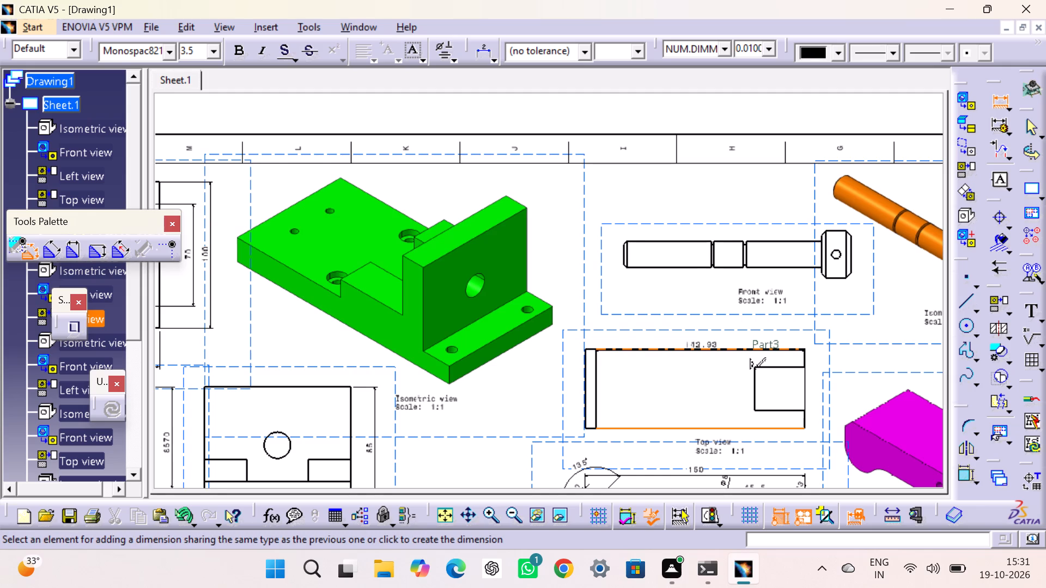
pyautogui.click(568, 376)
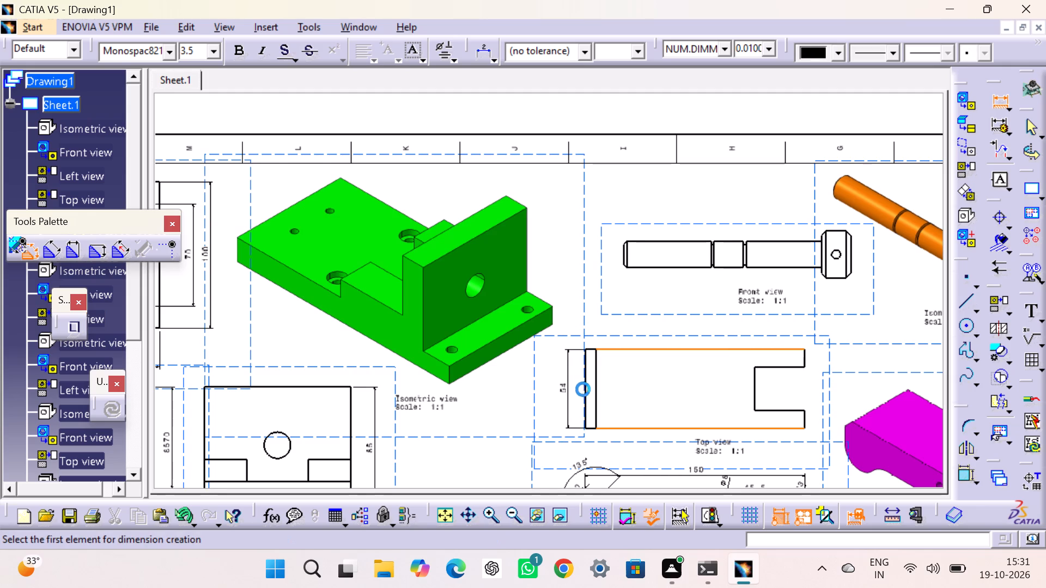
pyautogui.click(585, 377)
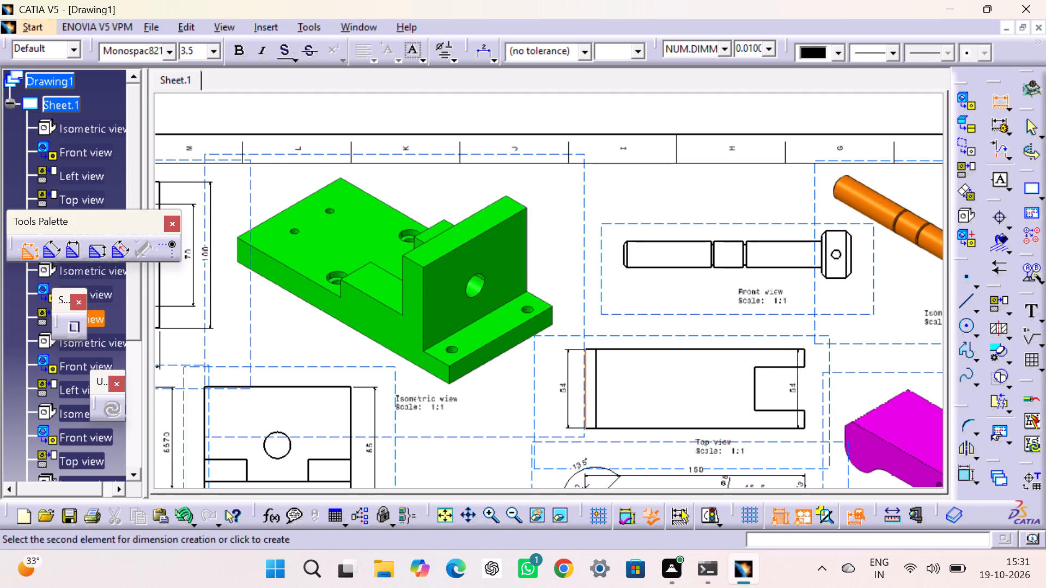
pyautogui.click(804, 418)
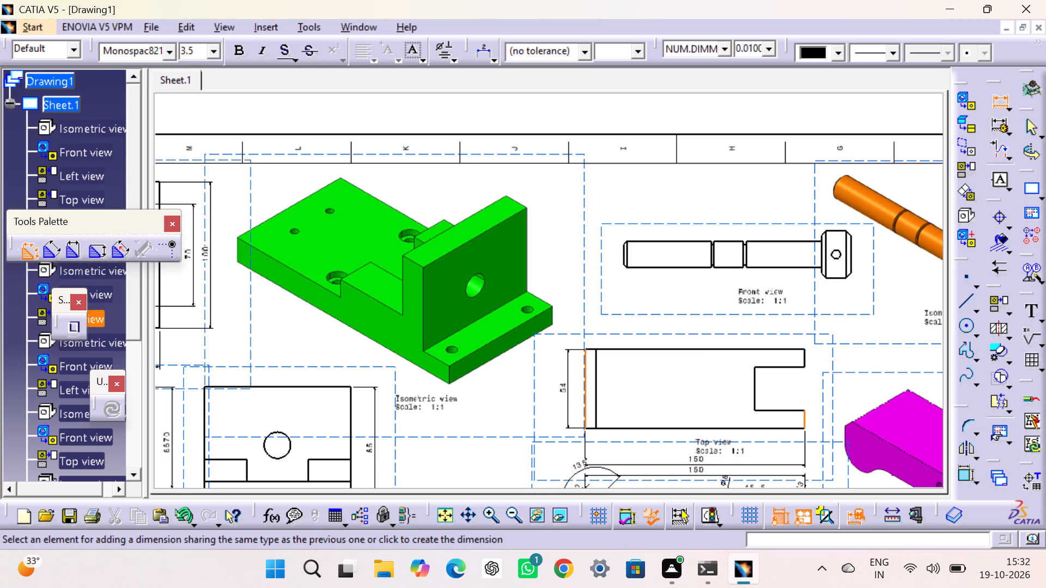
pyautogui.click(737, 466)
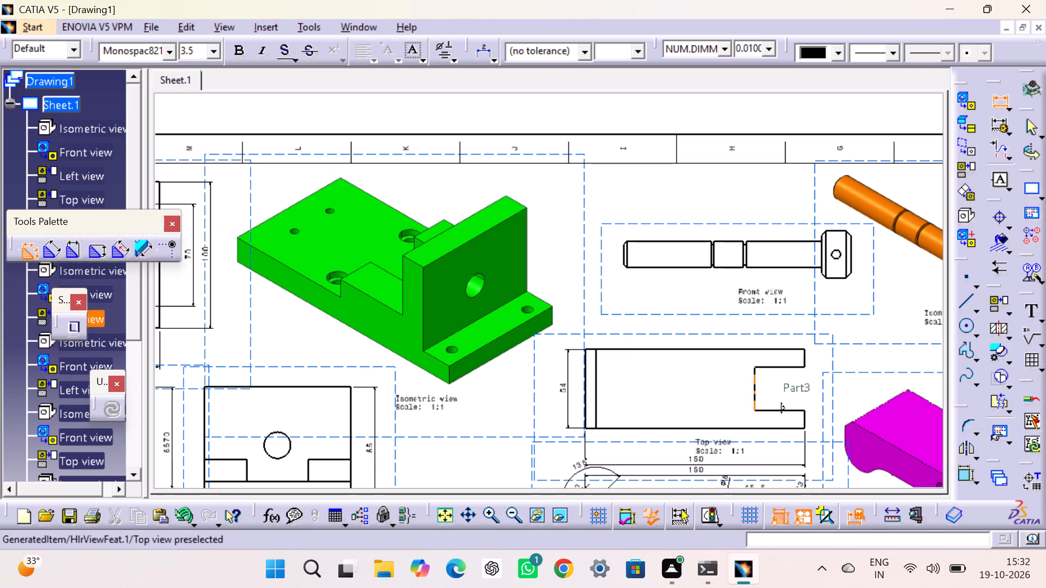
# Dimension the end slot's width and depth and the thickness of the lower prong in the arm's top view.
pyautogui.click(756, 394)
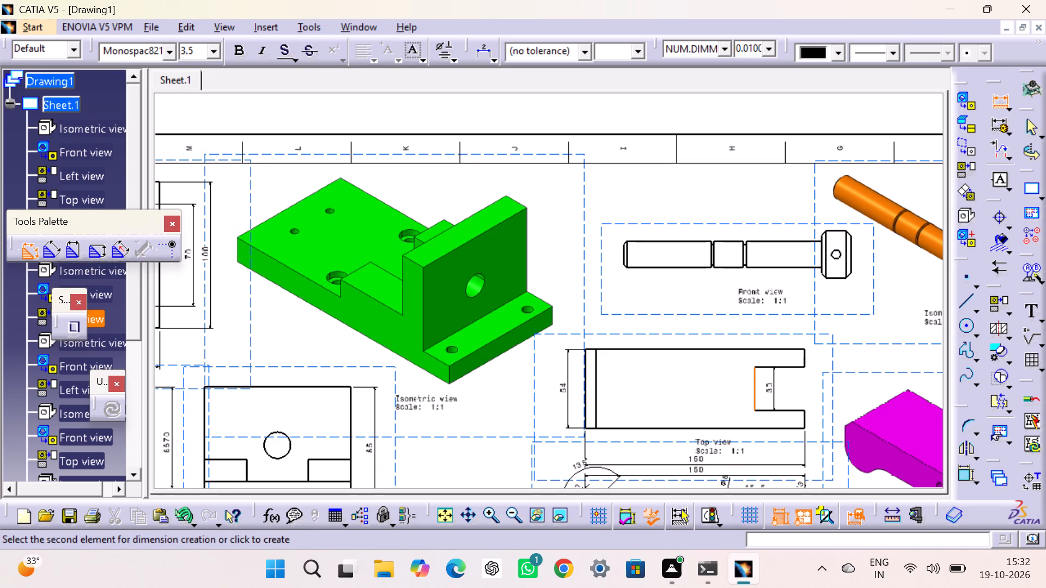
pyautogui.click(817, 395)
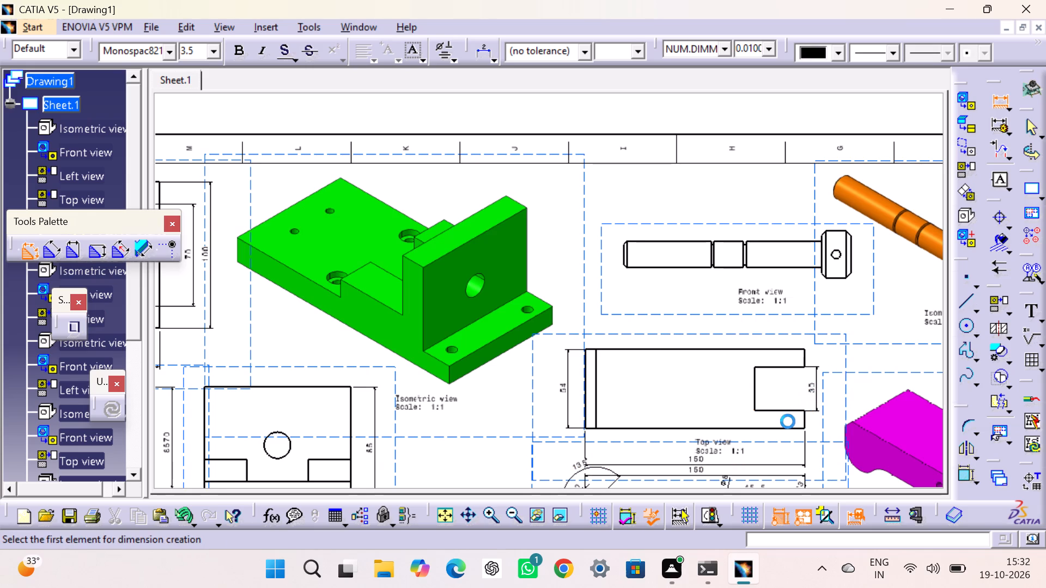
pyautogui.click(784, 428)
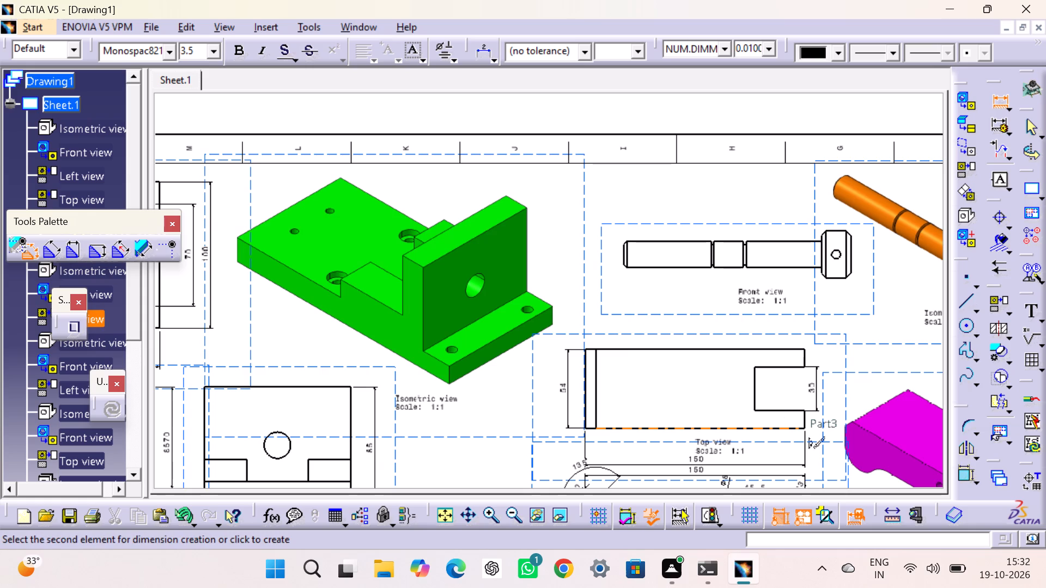
pyautogui.click(786, 411)
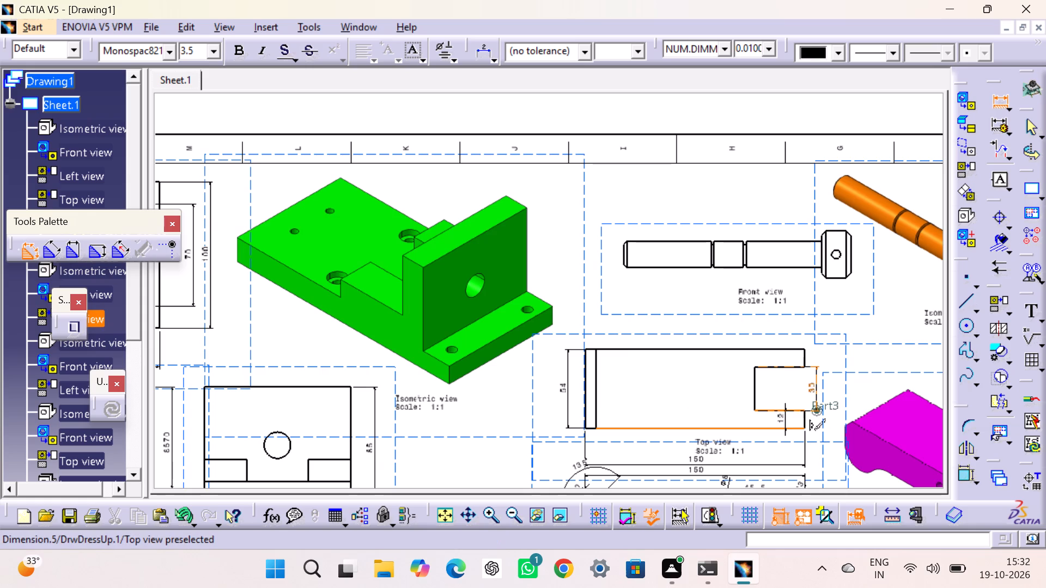
pyautogui.click(818, 430)
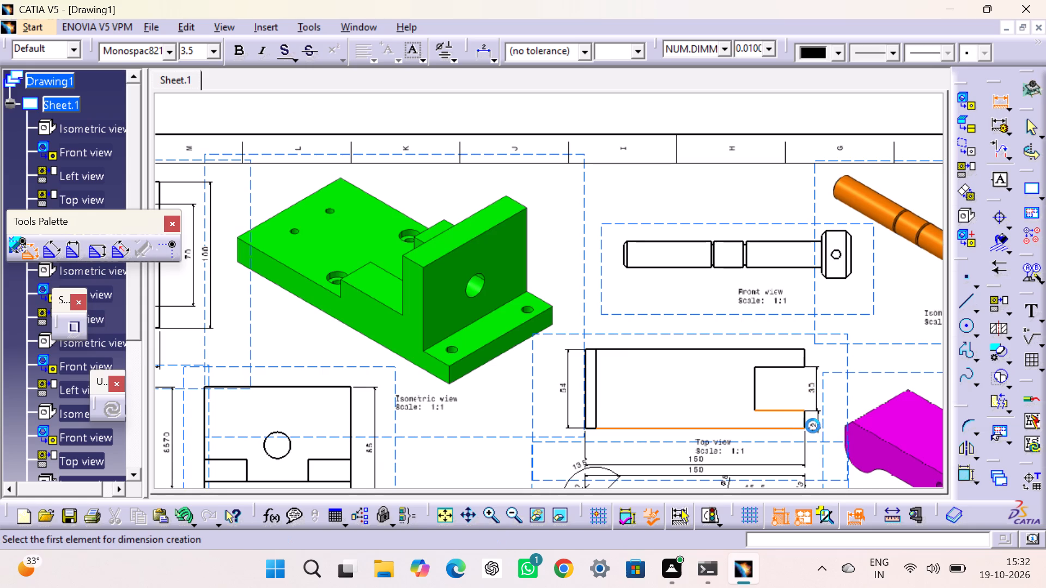
pyautogui.click(806, 421)
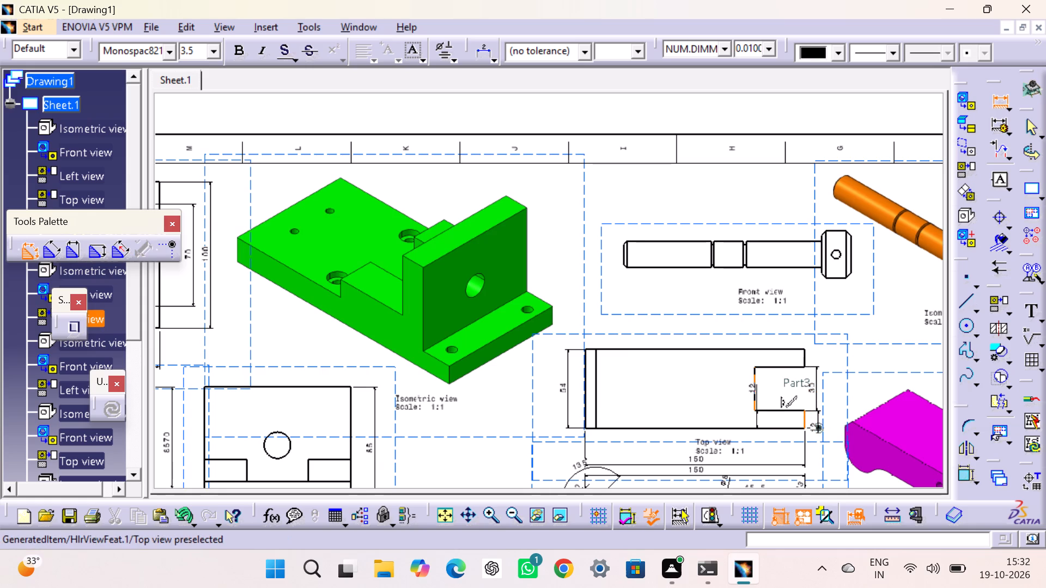
pyautogui.click(755, 389)
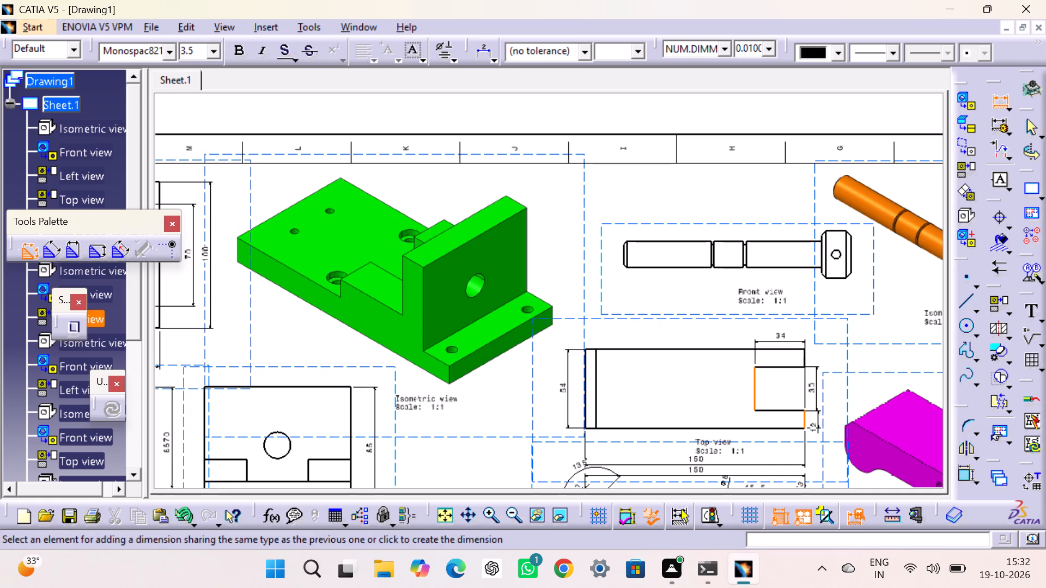
pyautogui.click(782, 340)
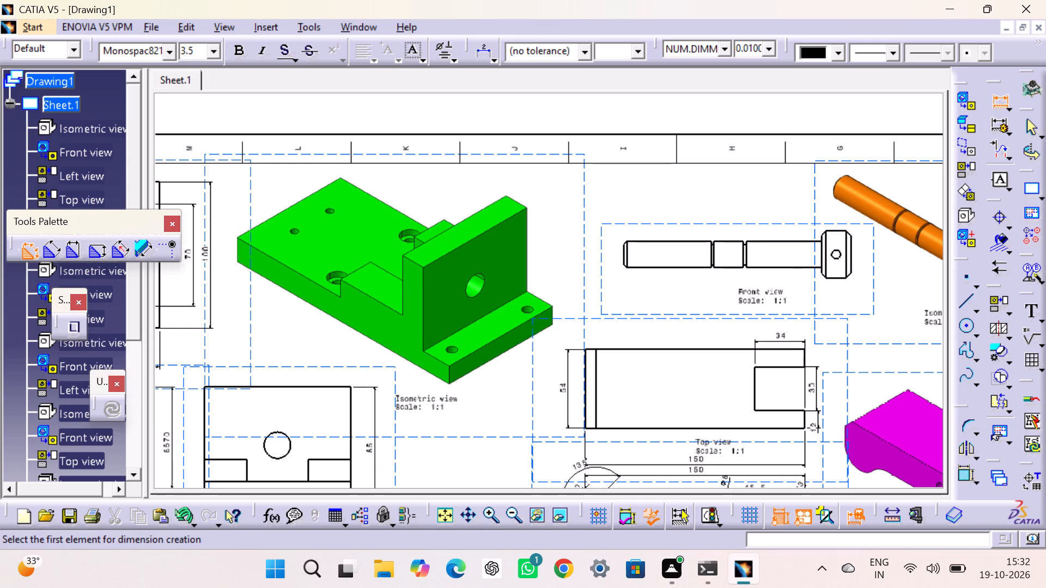
# Dimension the shank's thickness in the pin's front view, placing it beyond the free end.
pyautogui.moveTo(620, 274); pyautogui.dragTo(580, 309, button='middle')
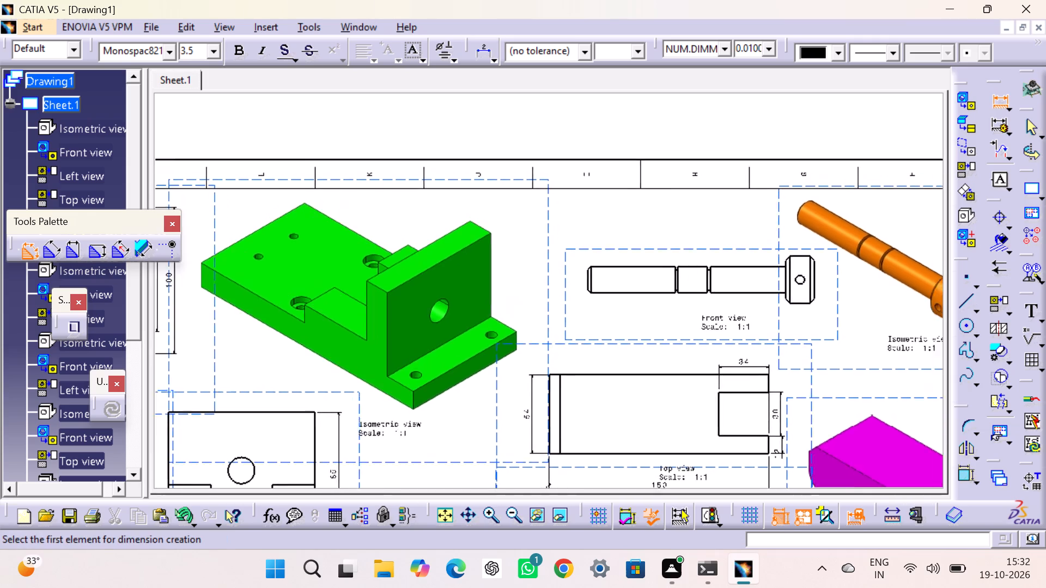
pyautogui.moveTo(580, 309); pyautogui.dragTo(555, 427, button='middle')
pyautogui.click(593, 421)
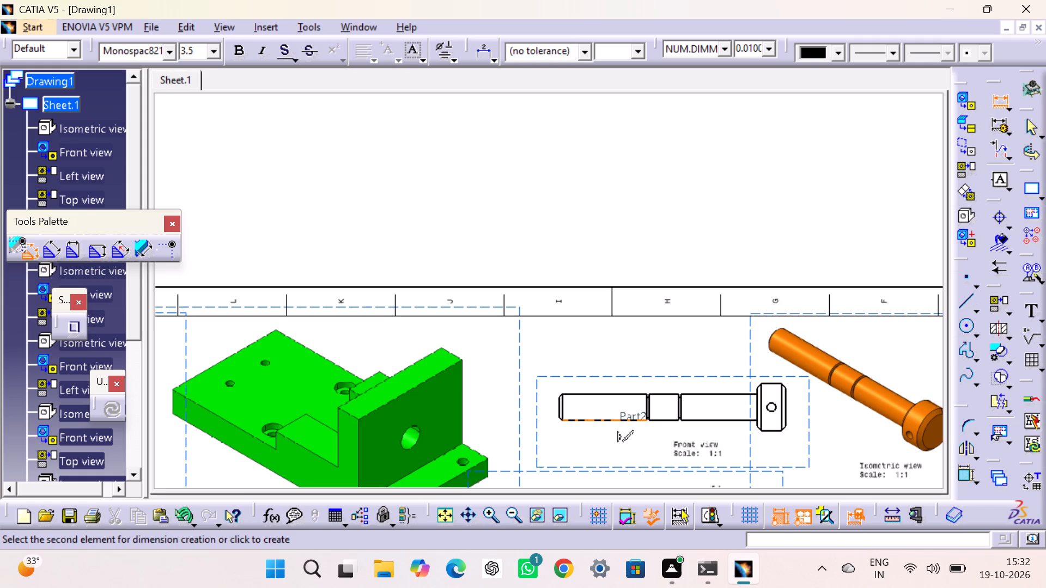
pyautogui.click(596, 393)
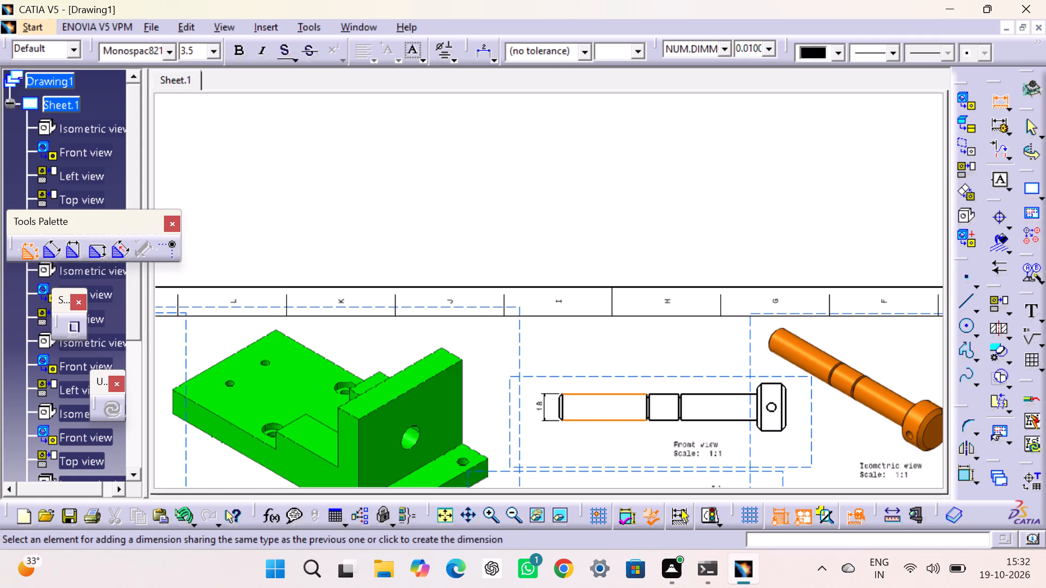
pyautogui.click(539, 405)
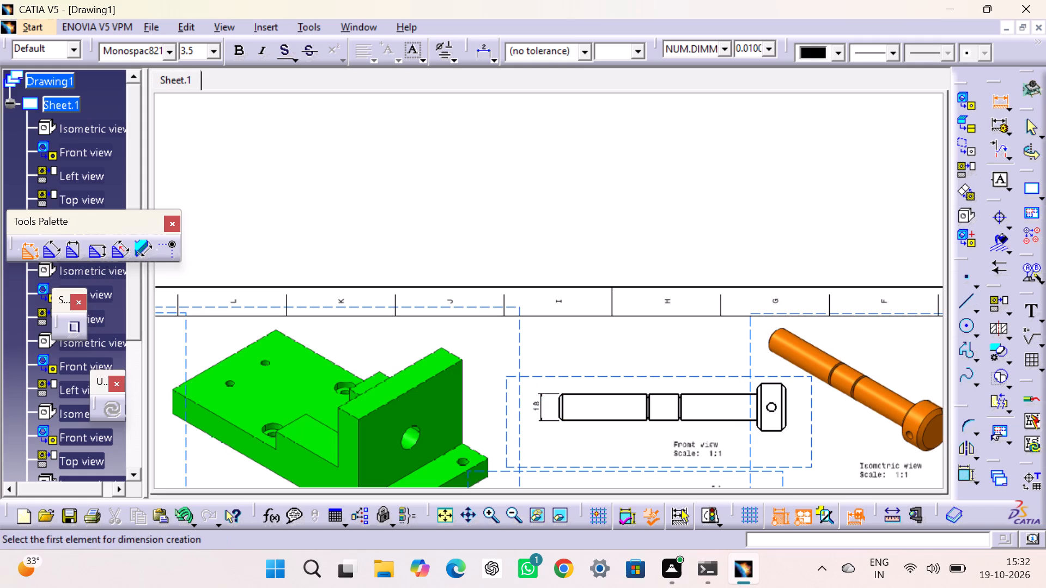
# Dimension the pin head's axial length and its small cross hole's diameter in the front view, placing both above the pin.
pyautogui.click(758, 411)
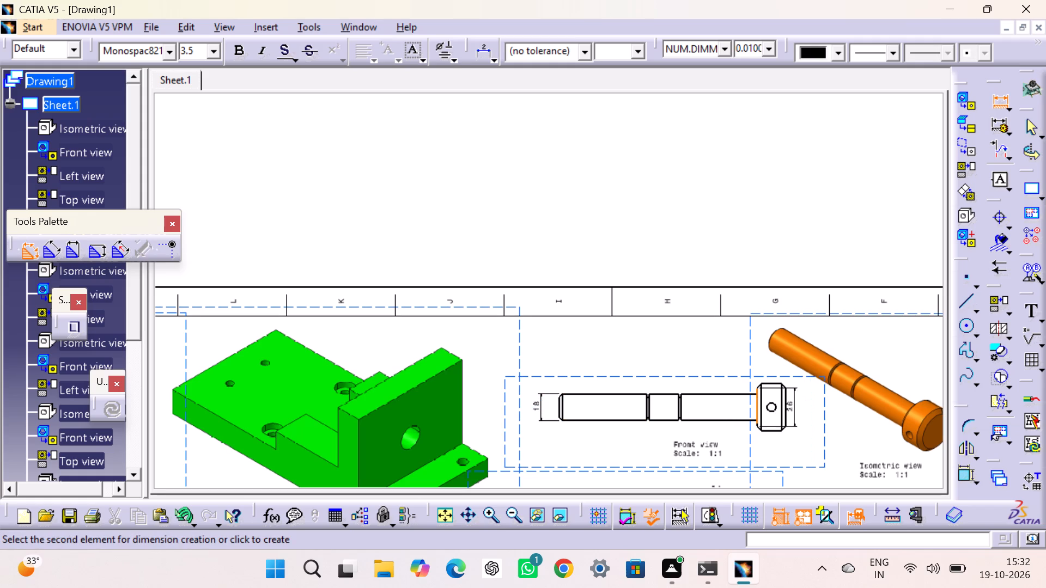
pyautogui.click(787, 407)
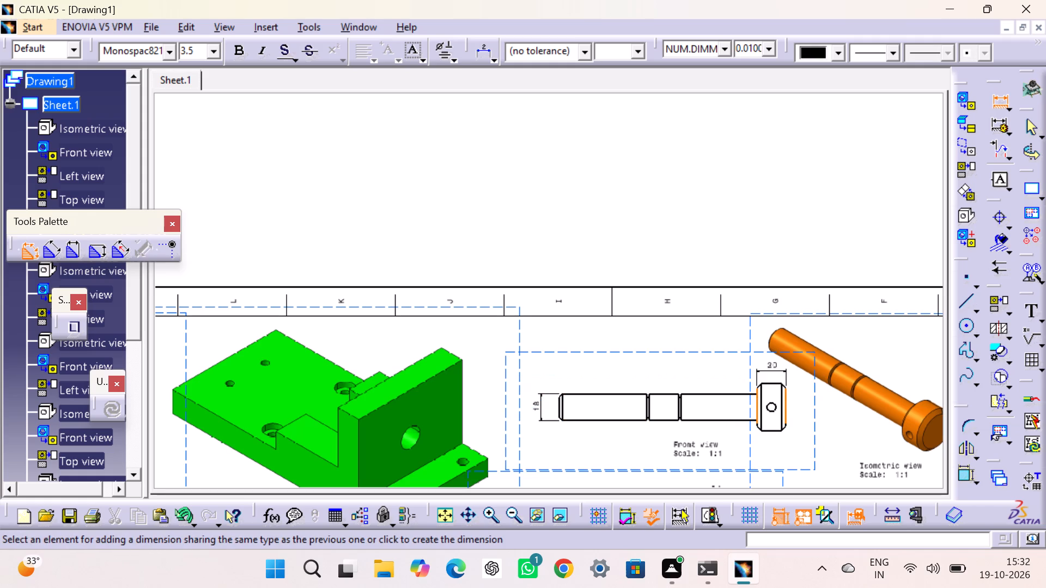
pyautogui.click(765, 369)
pyautogui.click(774, 405)
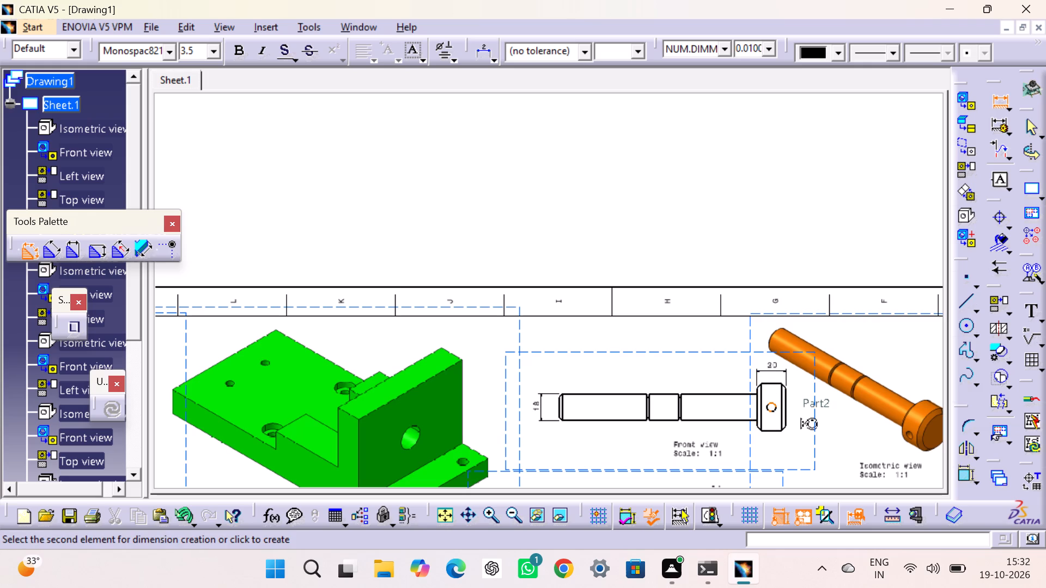
pyautogui.click(731, 359)
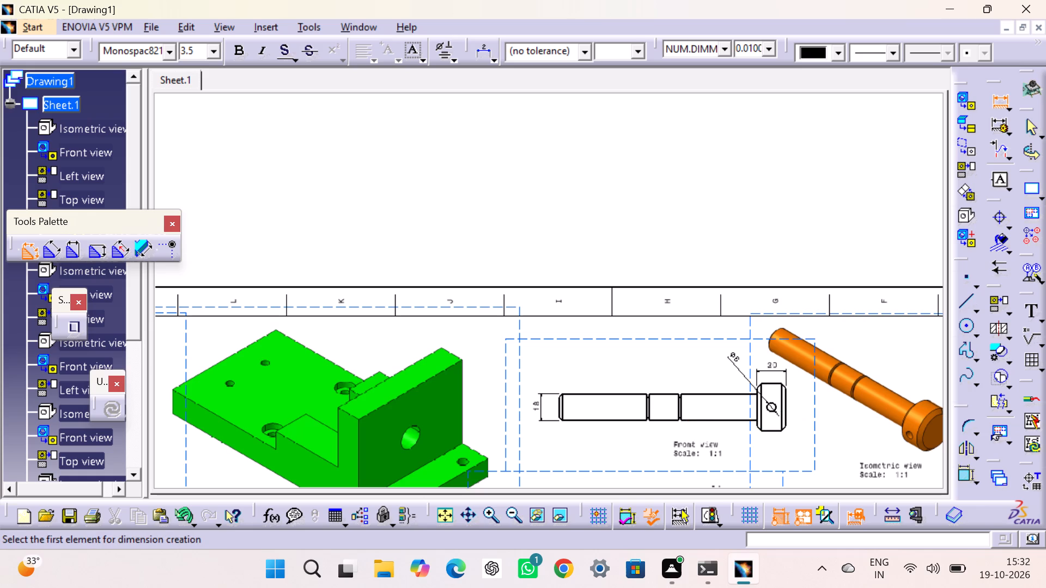
# Dimension the pin from the end section's lower edge to the head-side section's upper edge, and add the head's diameter.
pyautogui.click(598, 420)
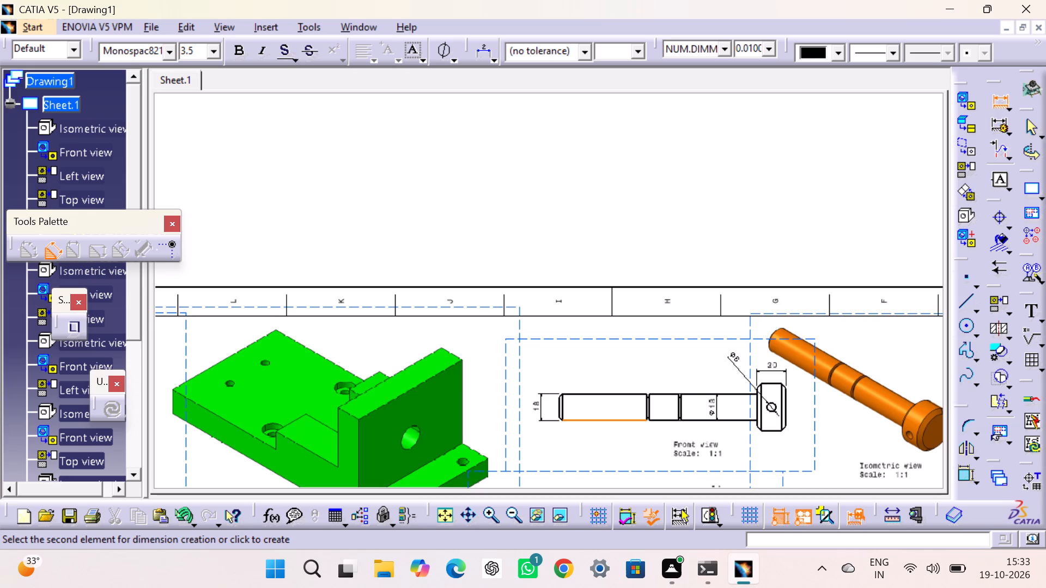
pyautogui.click(715, 396)
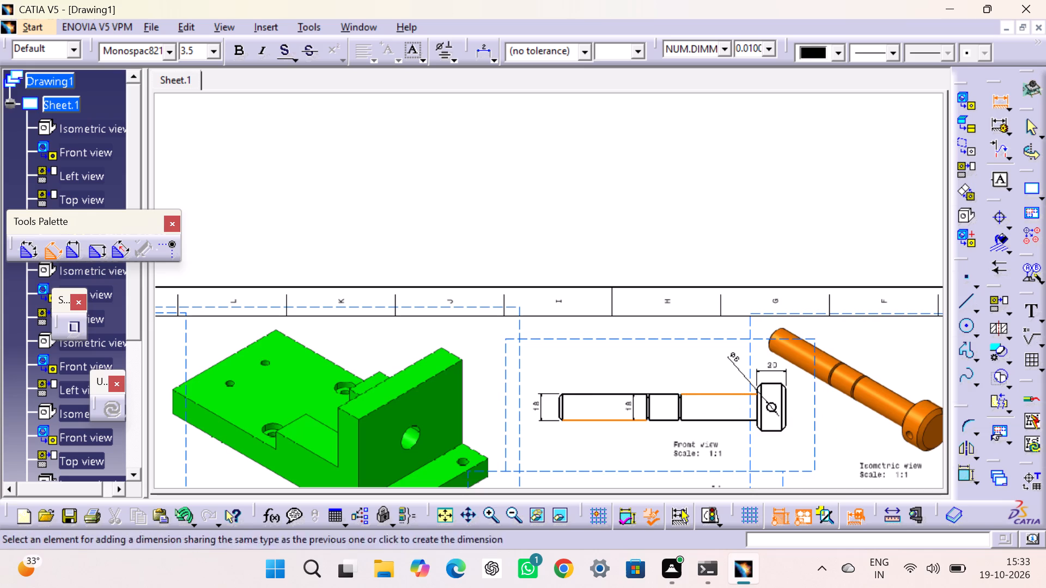
pyautogui.click(622, 360)
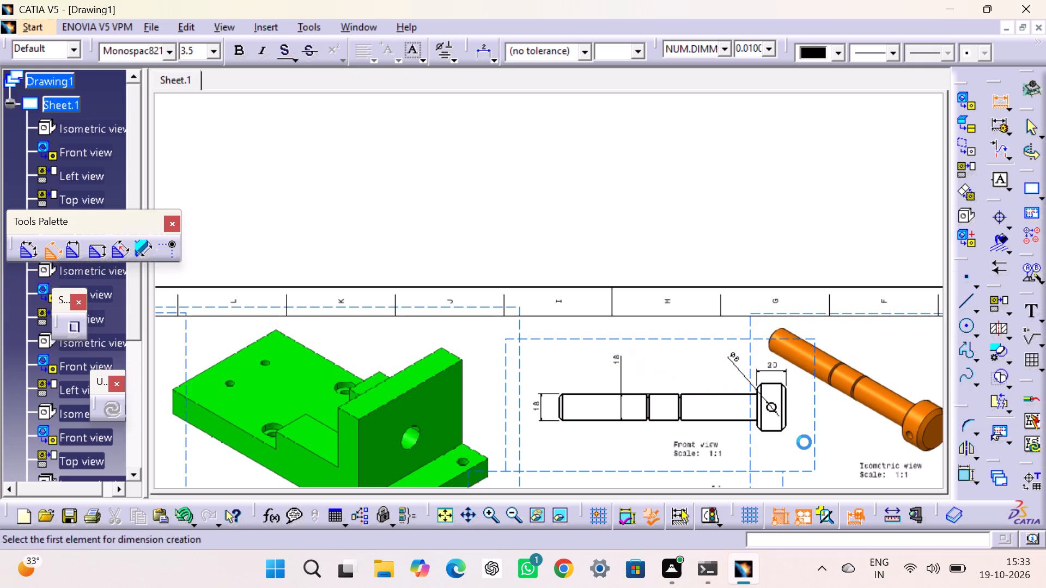
pyautogui.click(770, 430)
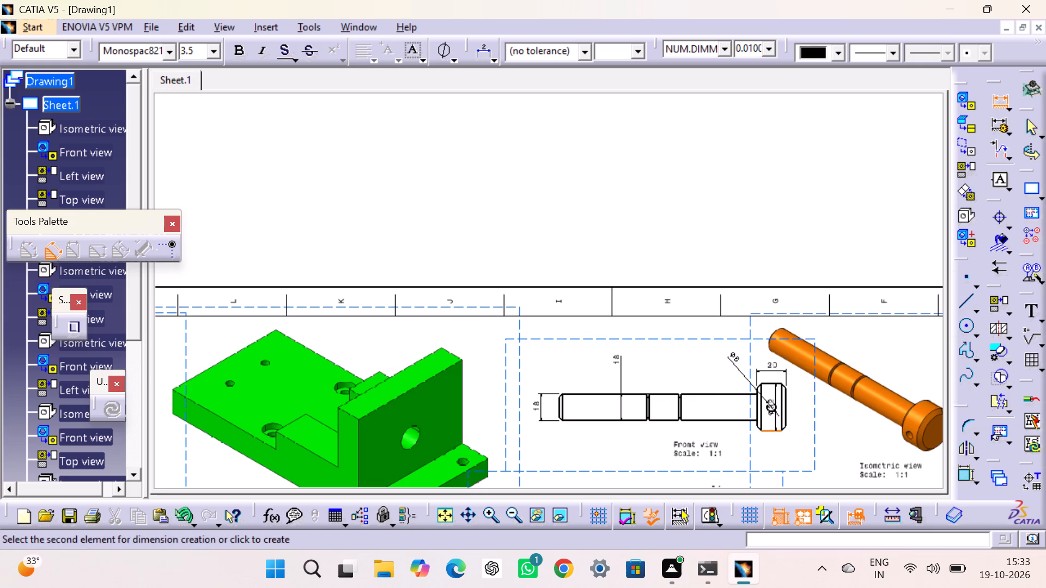
pyautogui.click(804, 412)
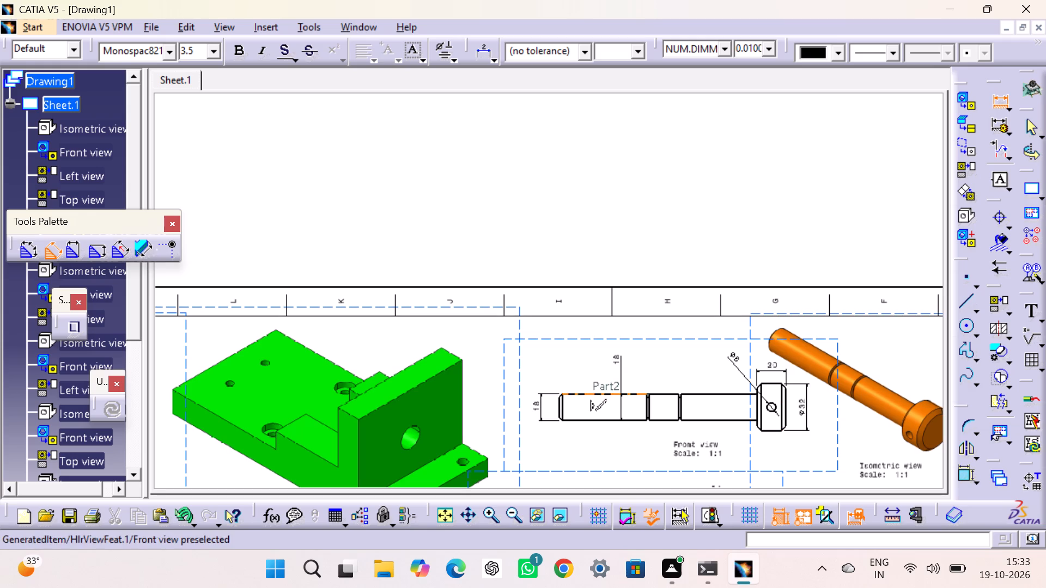
# Dimension the round hole's diameter in the green base's left view, placing the value above the view.
pyautogui.moveTo(573, 414); pyautogui.dragTo(1014, 231, button='middle')
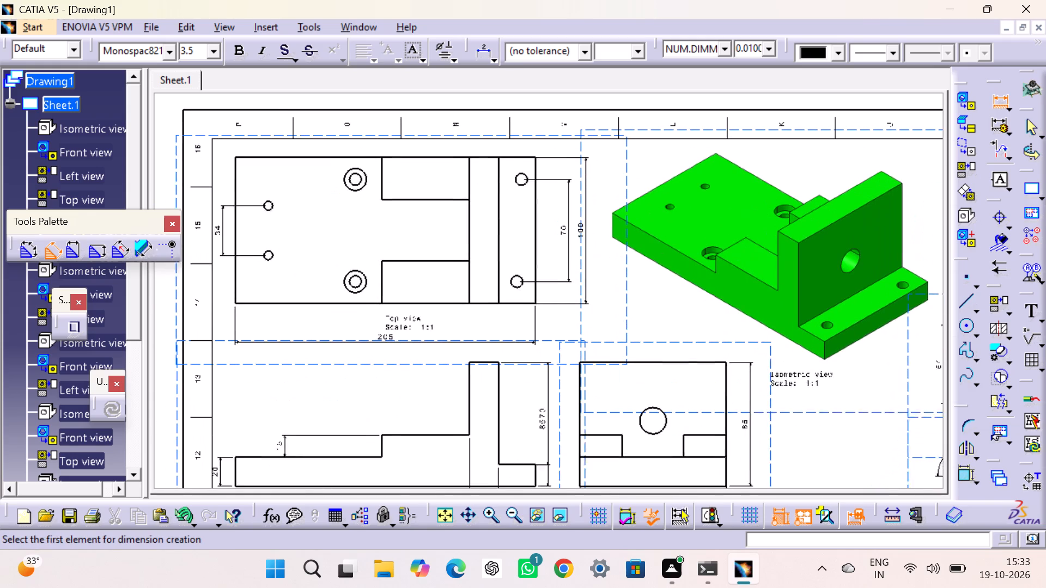
pyautogui.moveTo(1014, 231); pyautogui.dragTo(1014, 230, button='middle')
pyautogui.moveTo(759, 393); pyautogui.dragTo(751, 198, button='middle')
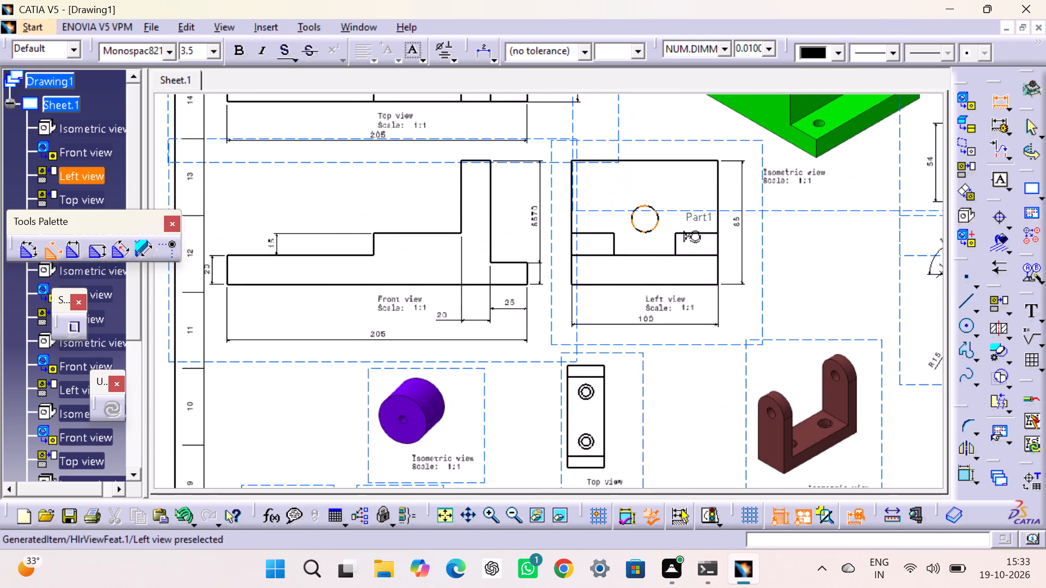
pyautogui.click(659, 222)
pyautogui.click(686, 135)
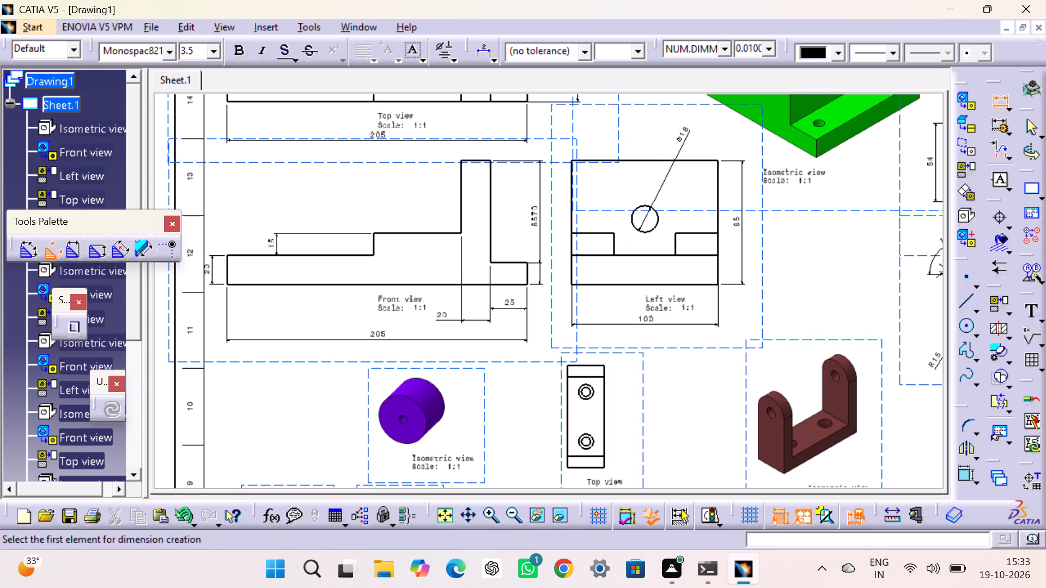
pyautogui.moveTo(768, 313); pyautogui.dragTo(762, 295, button='middle')
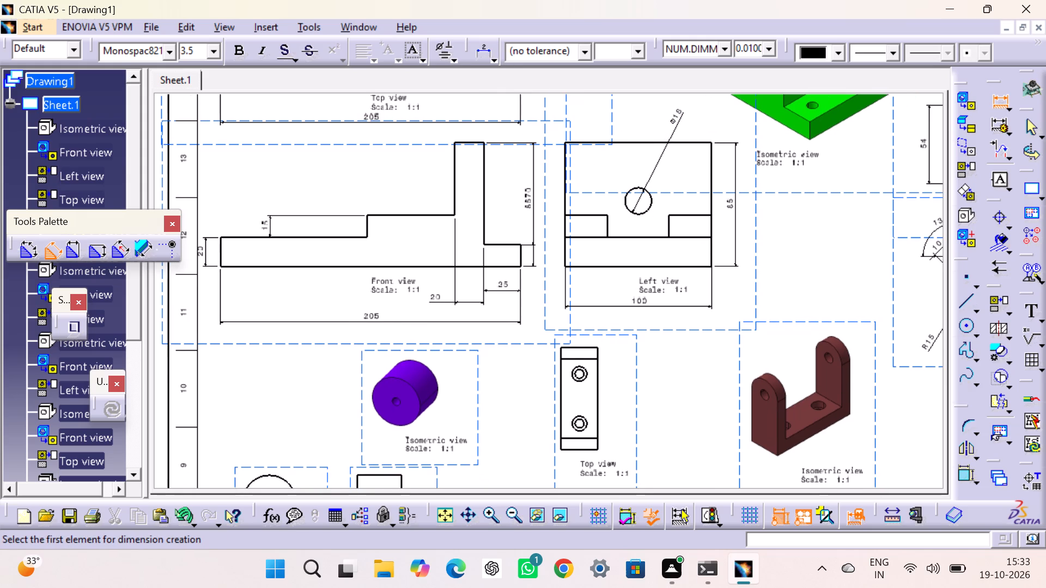
pyautogui.press('Escape')
pyautogui.press('Escape')
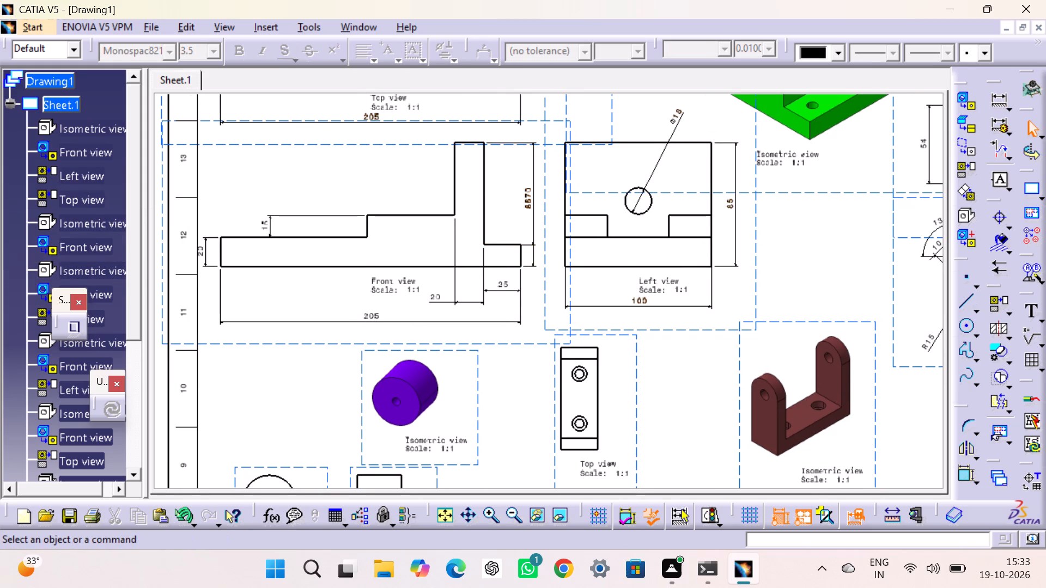
# Turn on hidden lines and center lines for the green base's front view.
pyautogui.click(381, 117)
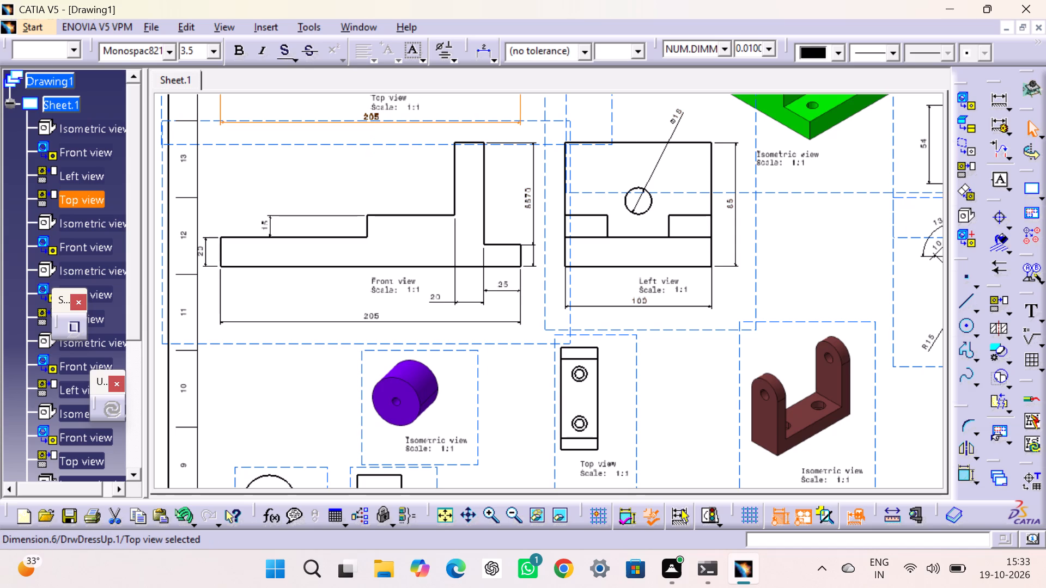
pyautogui.click(348, 142)
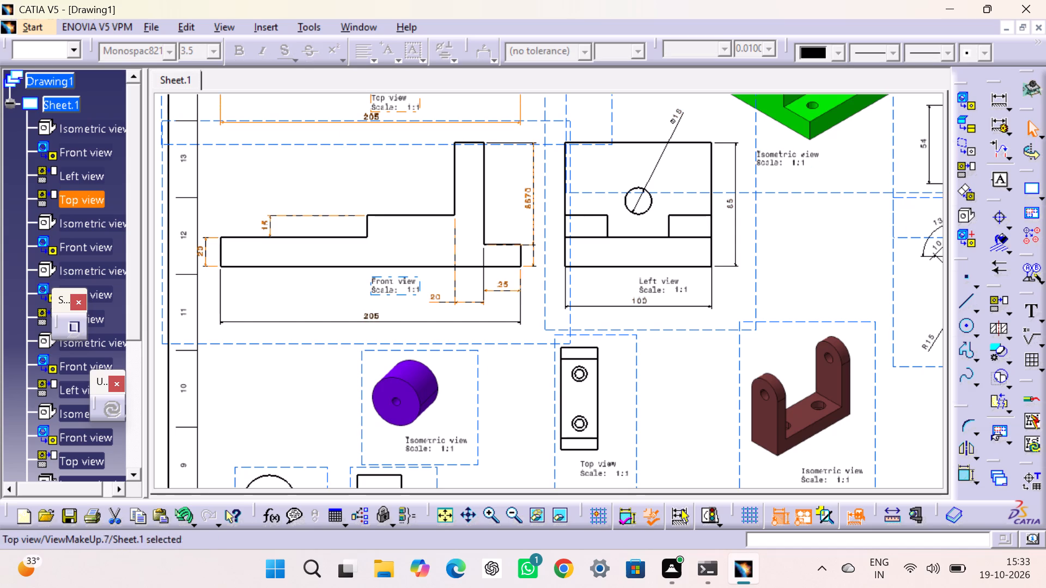
pyautogui.click(161, 205)
pyautogui.rightClick(161, 205)
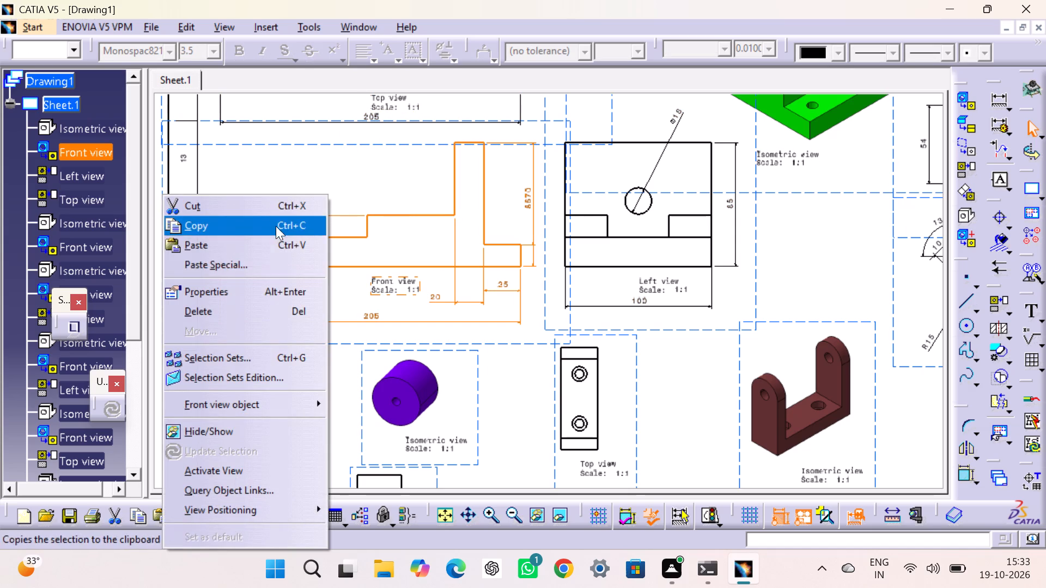
pyautogui.click(276, 290)
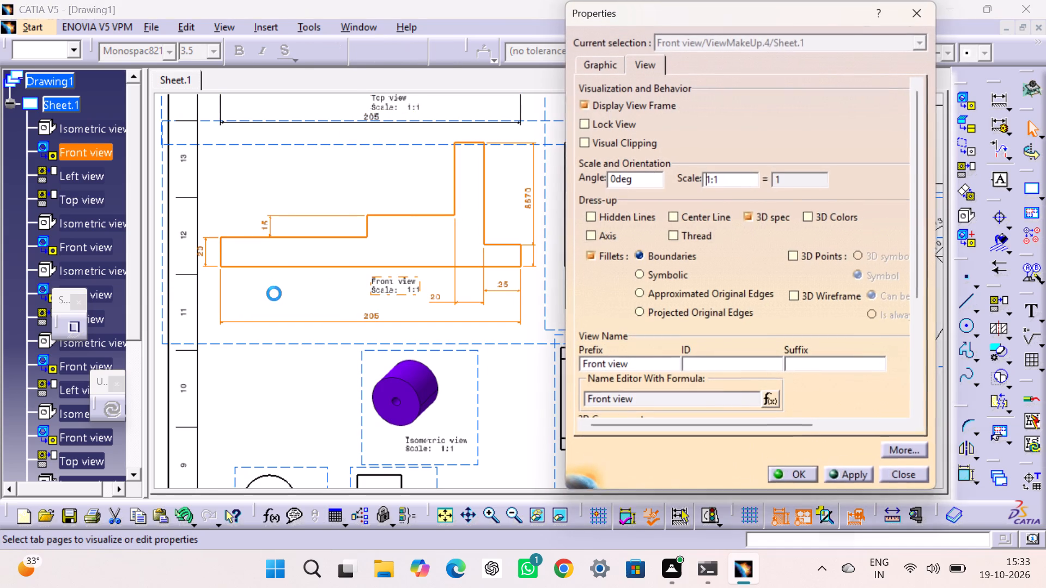
pyautogui.click(685, 213)
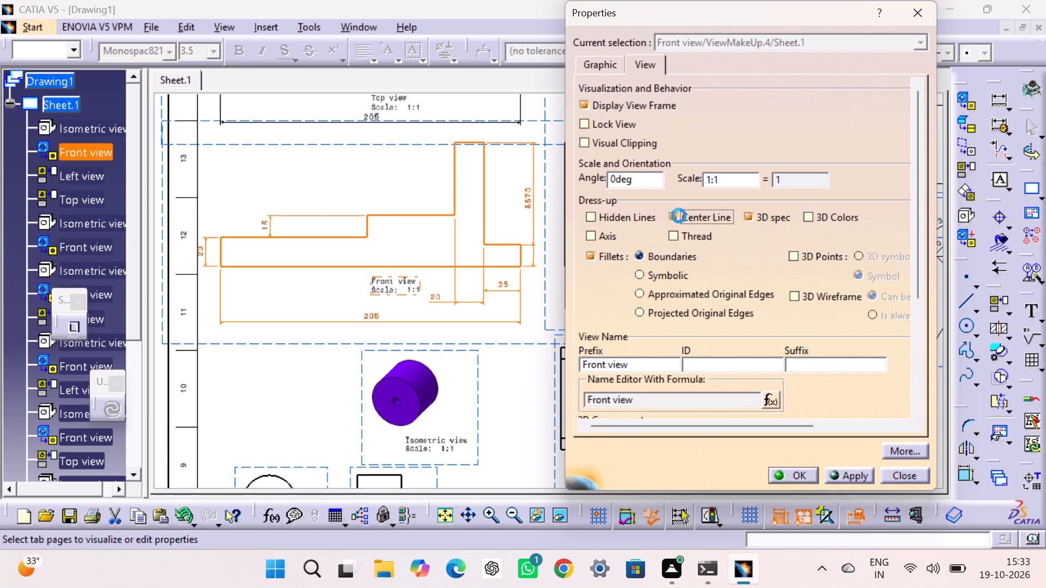
pyautogui.click(646, 213)
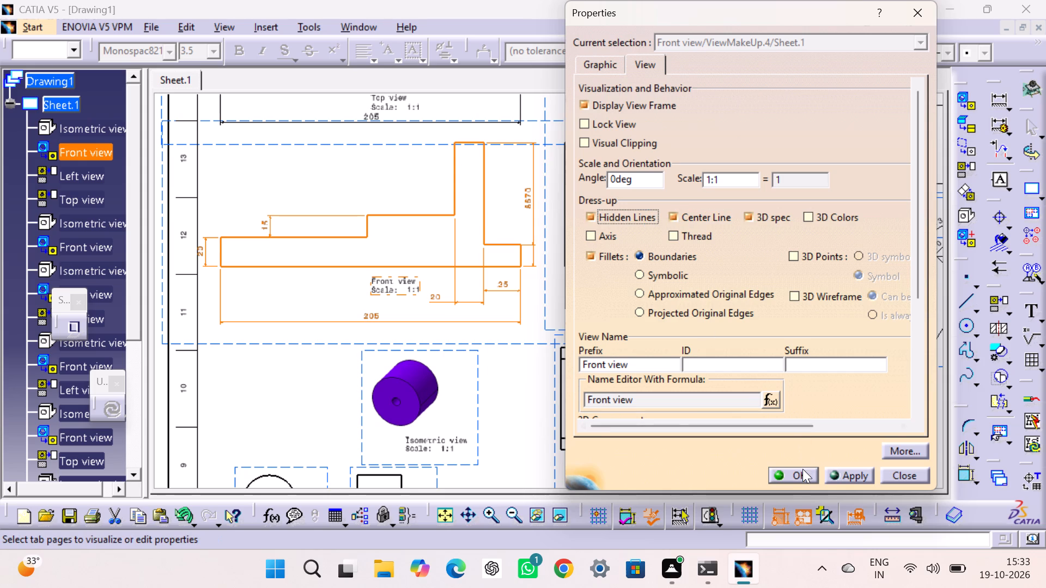
pyautogui.click(802, 469)
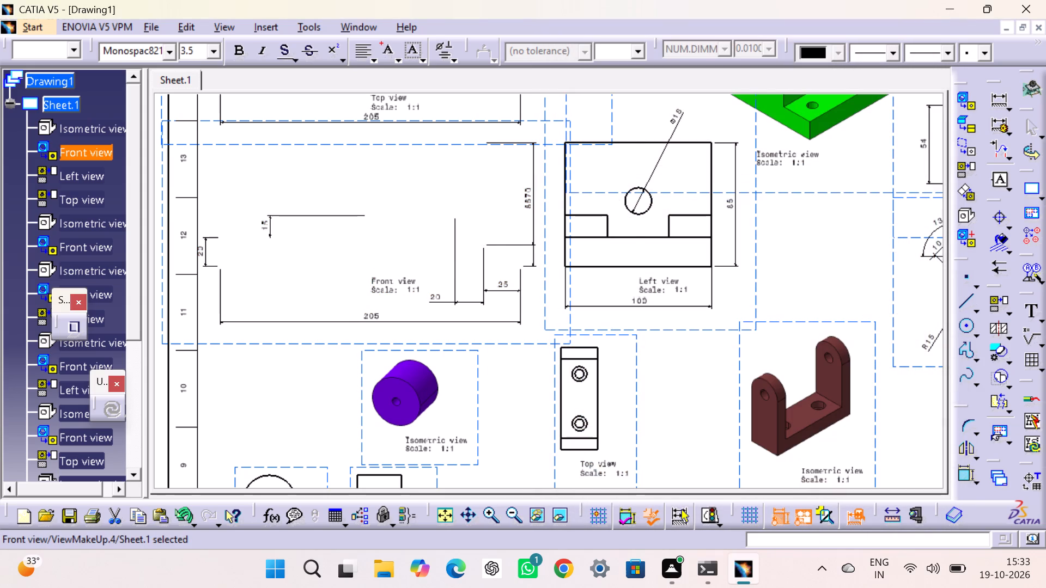
pyautogui.click(799, 262)
# Turn on hidden lines and center lines for the U-shaped bracket's left view.
pyautogui.moveTo(795, 262); pyautogui.dragTo(723, 193, button='middle')
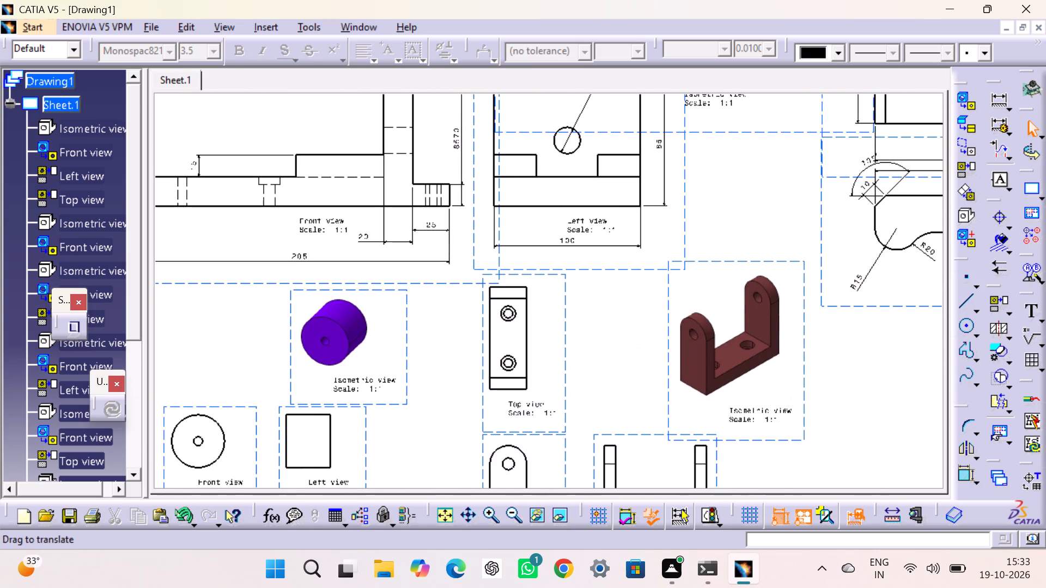
pyautogui.moveTo(723, 193); pyautogui.dragTo(708, 223, button='middle')
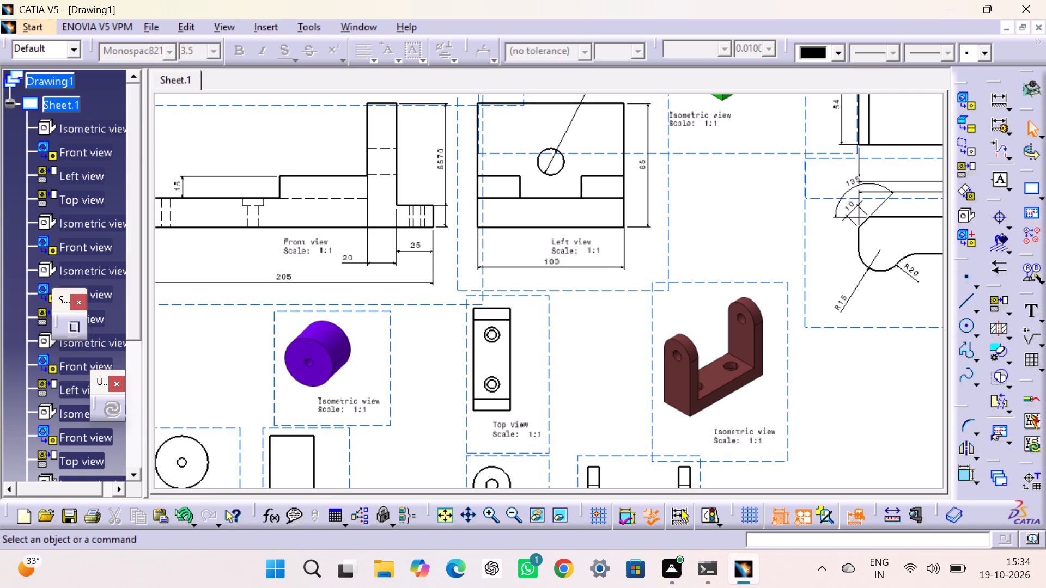
pyautogui.moveTo(751, 239); pyautogui.dragTo(765, 117, button='middle')
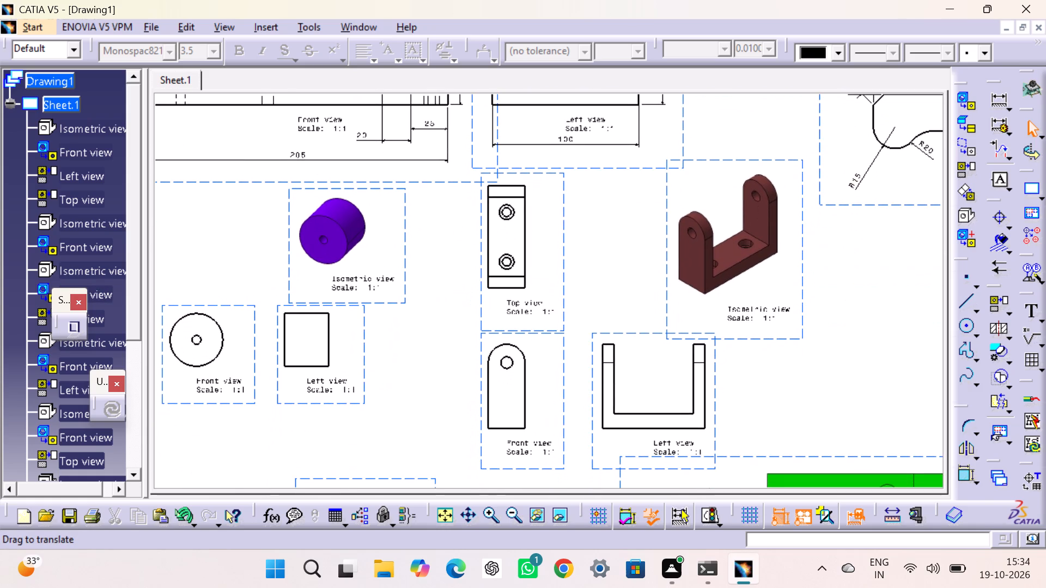
pyautogui.moveTo(765, 117); pyautogui.dragTo(765, 117, button='middle')
pyautogui.rightClick(714, 384)
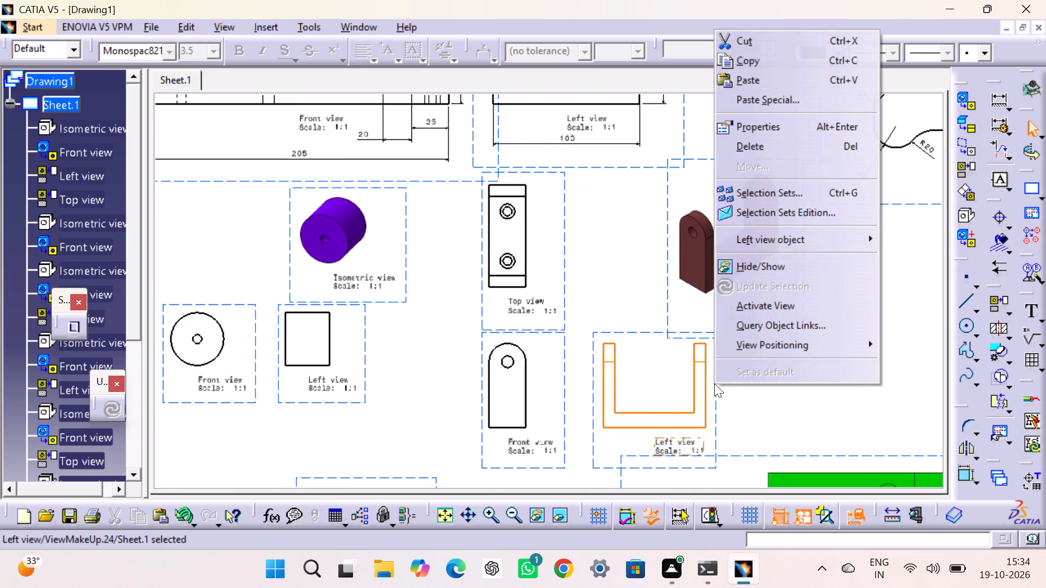
pyautogui.click(765, 132)
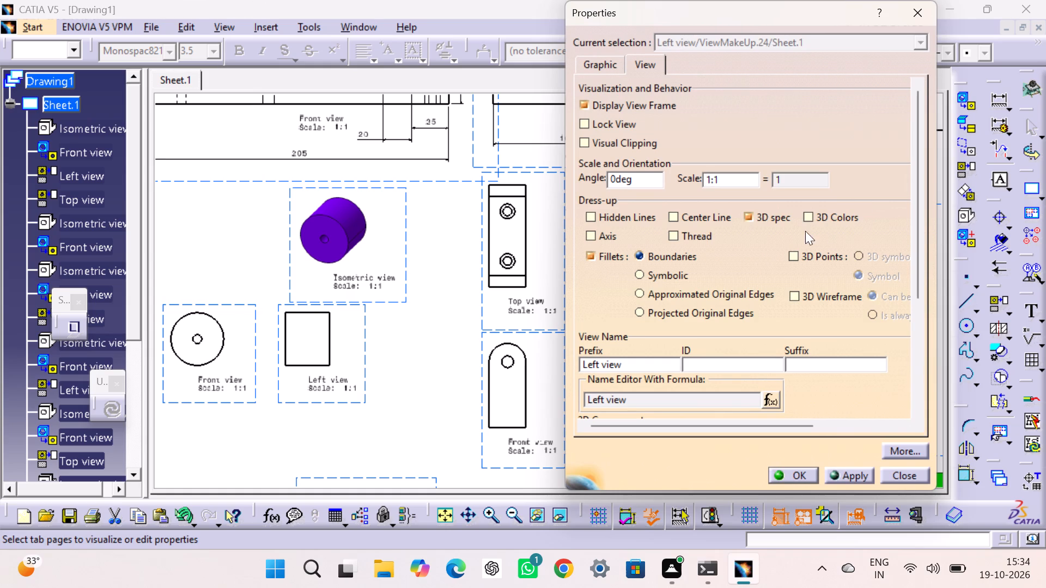
pyautogui.click(718, 213)
pyautogui.click(624, 212)
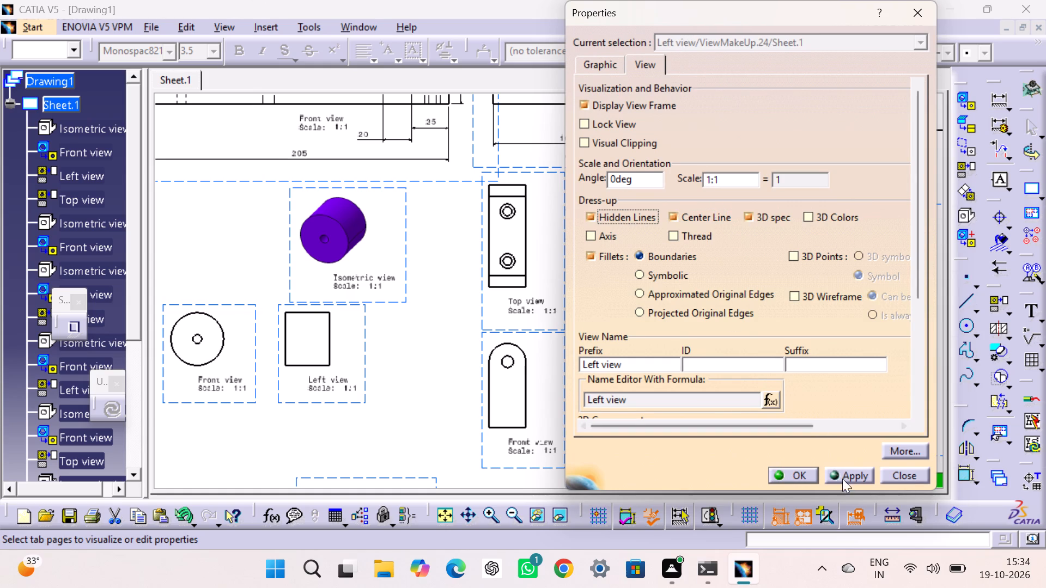
pyautogui.click(796, 471)
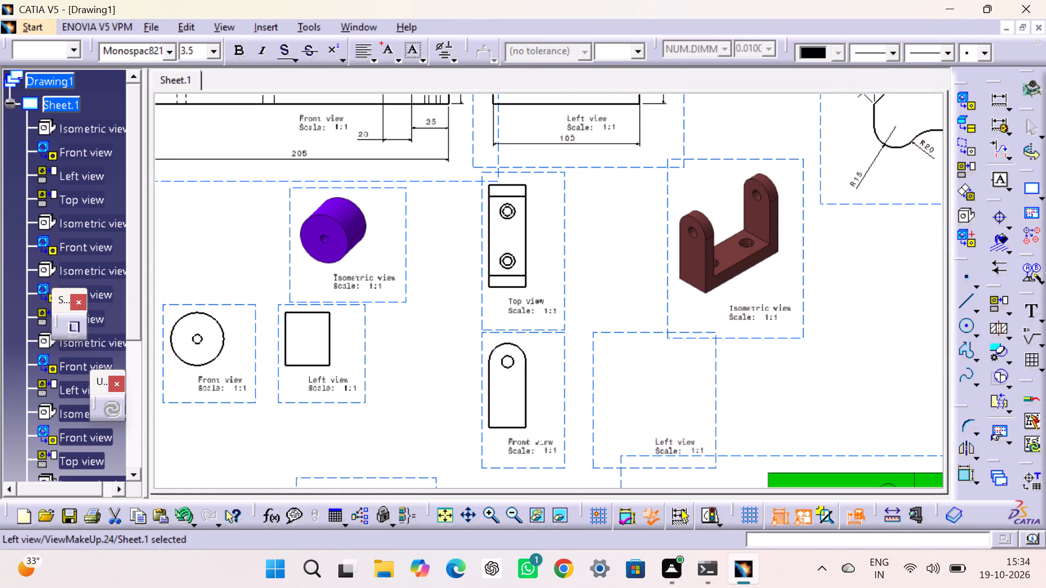
pyautogui.click(840, 347)
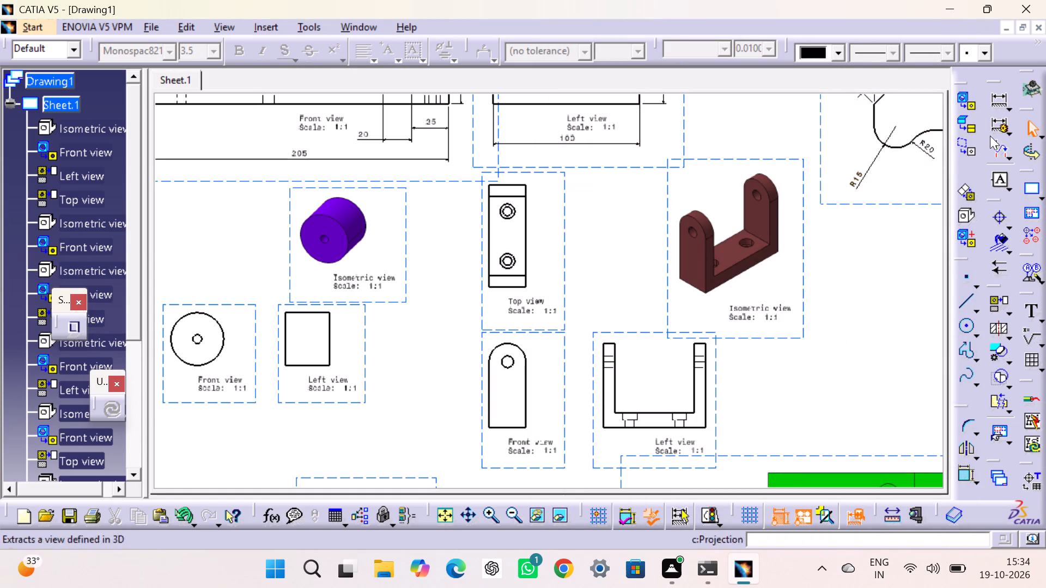
# Dimension the diameter of the narrow lower section of a base hole in the U-shaped bracket's left view, placing it below.
pyautogui.doubleClick(997, 96)
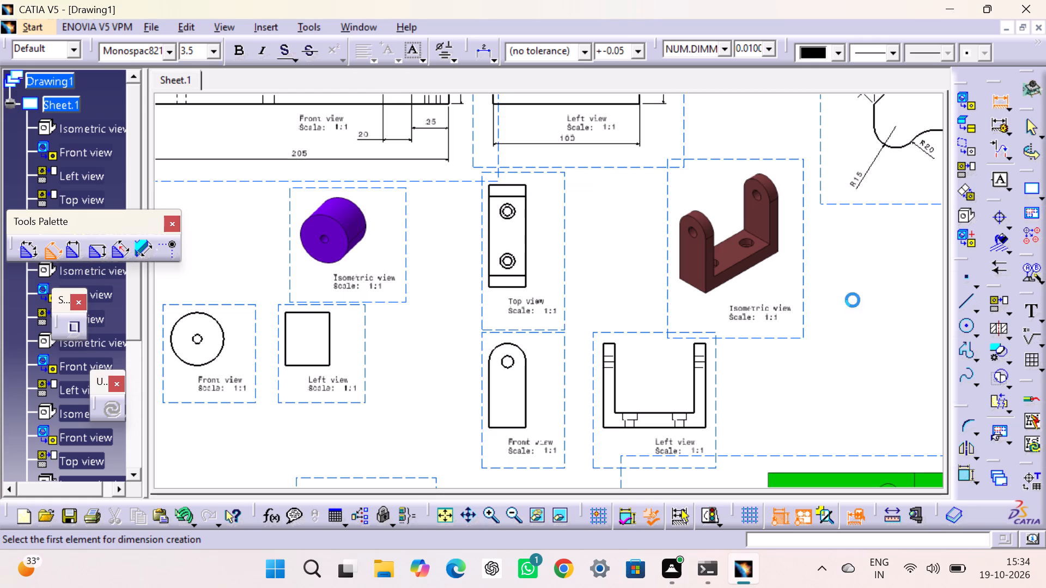
pyautogui.moveTo(837, 322); pyautogui.dragTo(867, 218, button='middle')
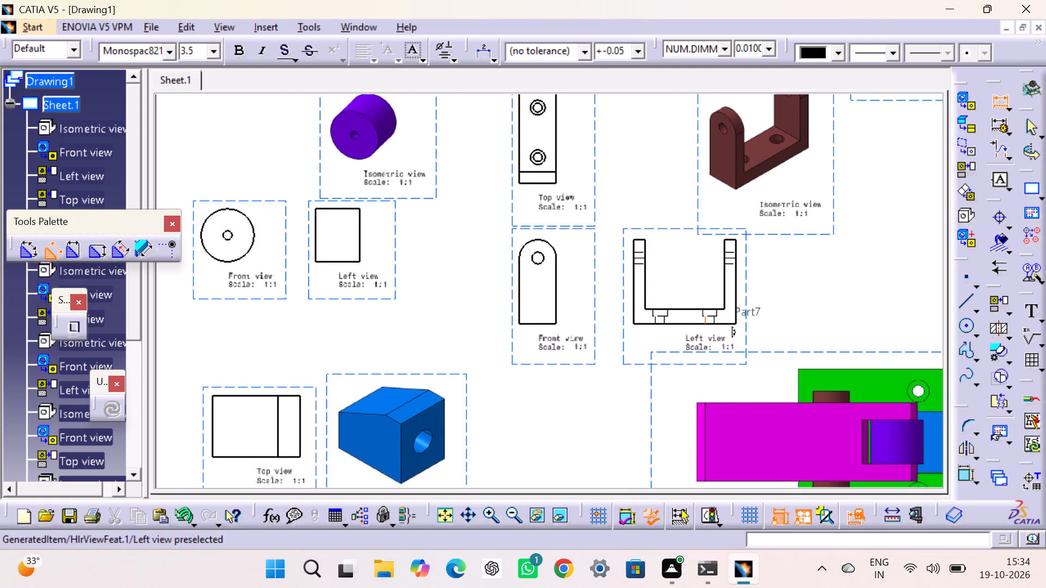
pyautogui.click(708, 316)
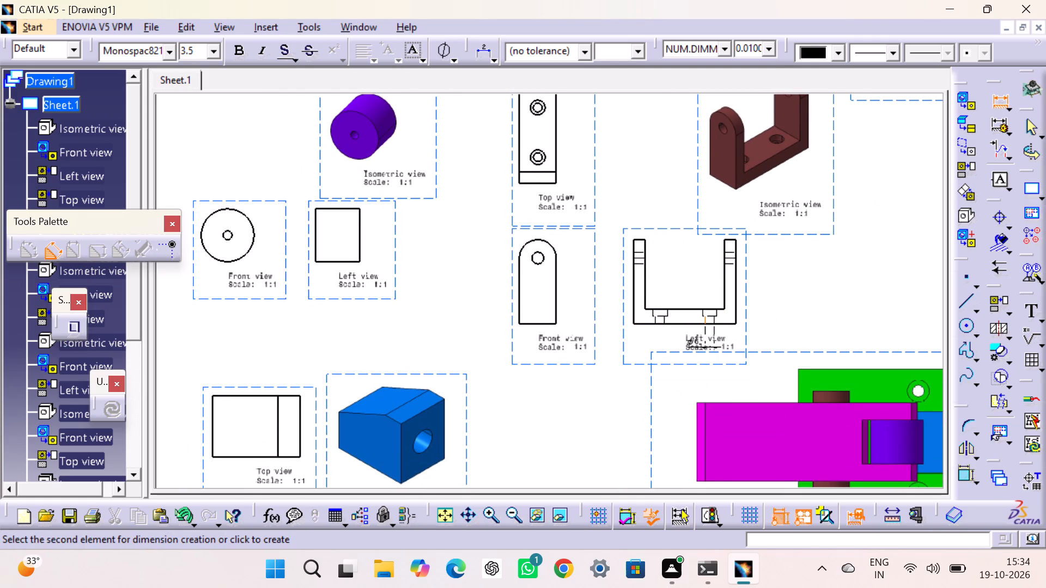
pyautogui.click(660, 366)
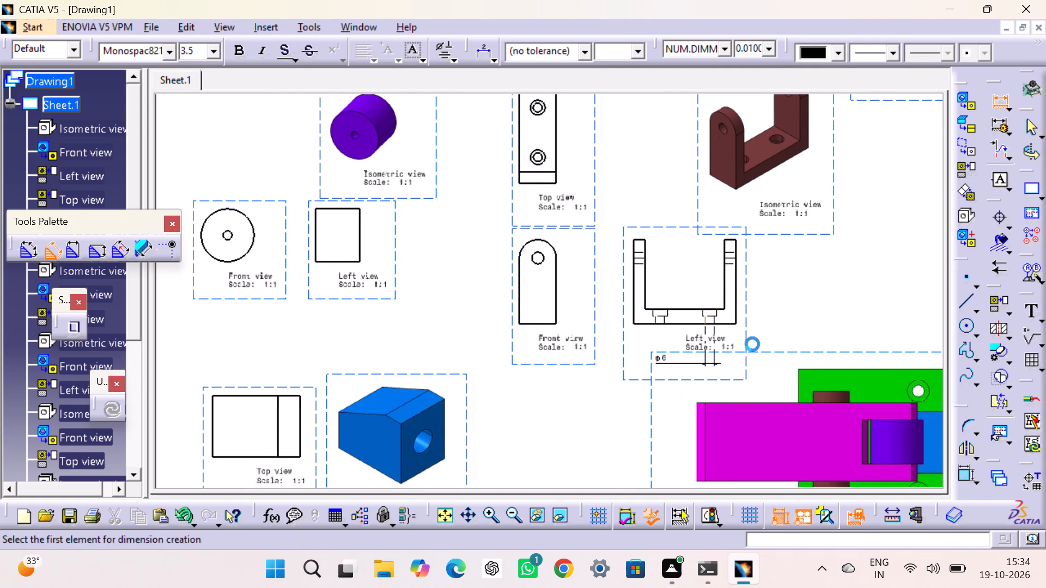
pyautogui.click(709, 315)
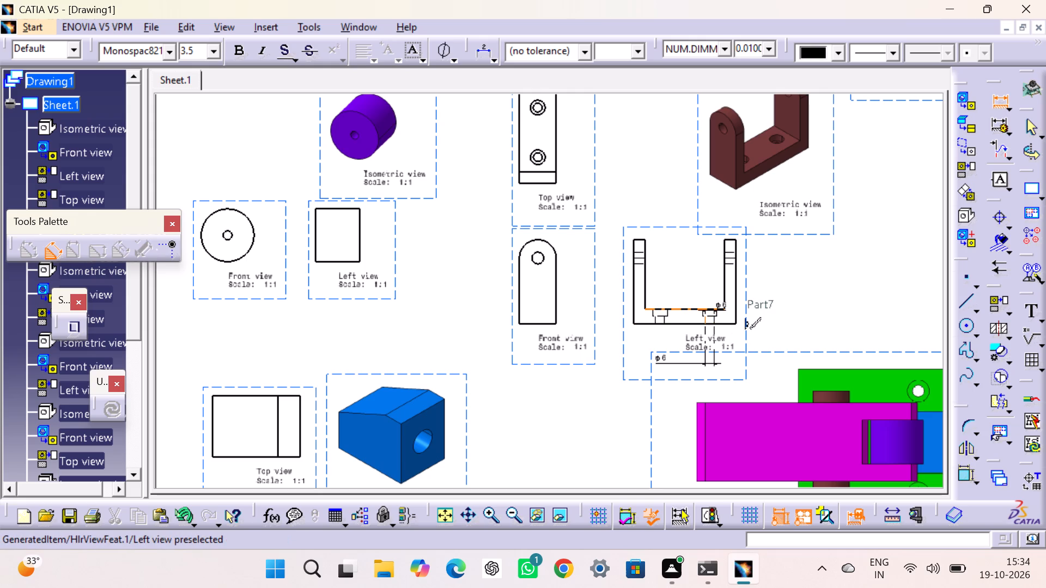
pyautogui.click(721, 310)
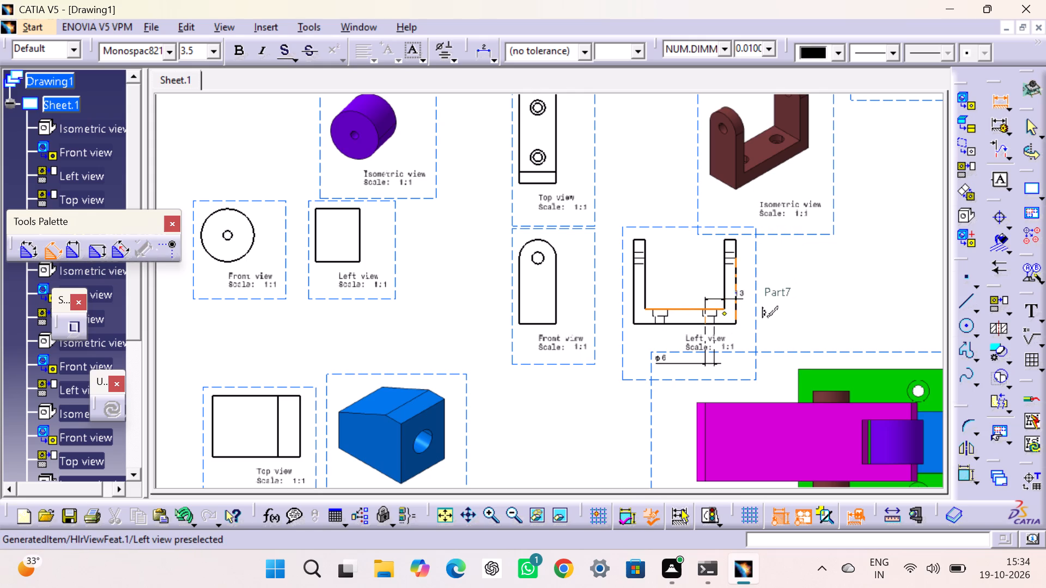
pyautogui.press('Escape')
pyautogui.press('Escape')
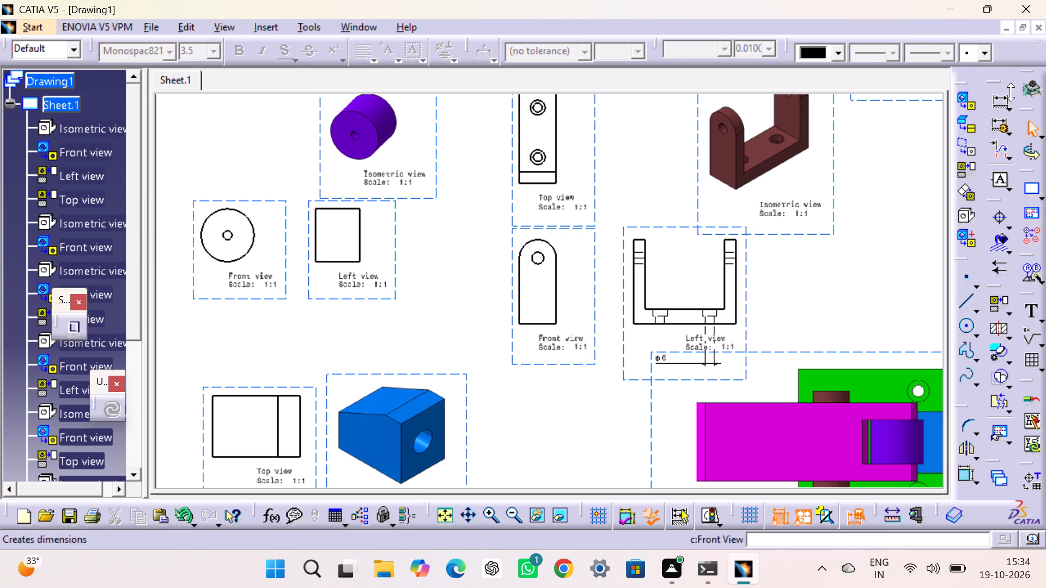
# Dimension the straight side edge's length in the U-shaped bracket's front view, and the rounded top as a radius.
pyautogui.doubleClick(998, 95)
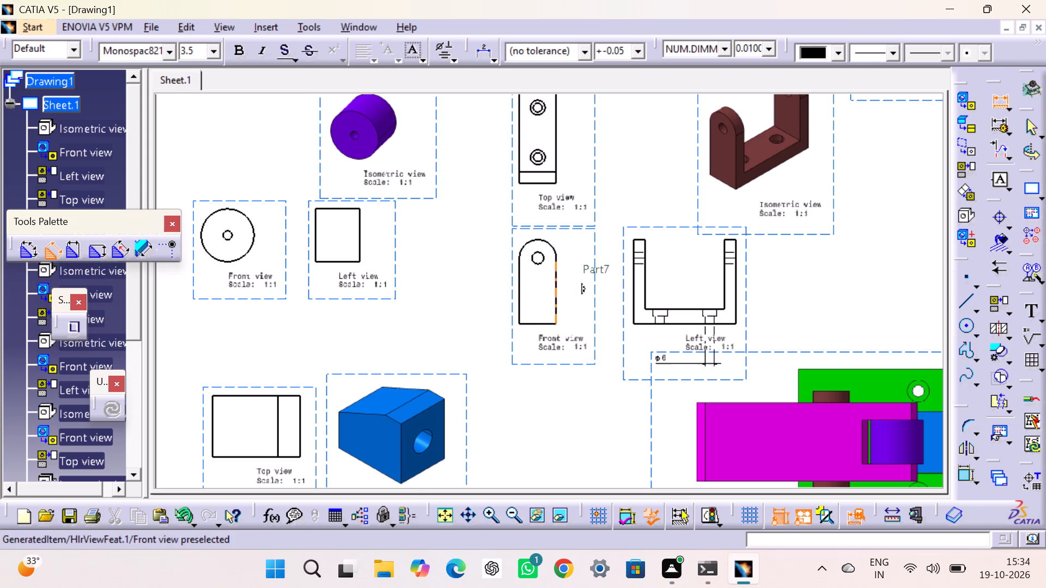
pyautogui.click(556, 280)
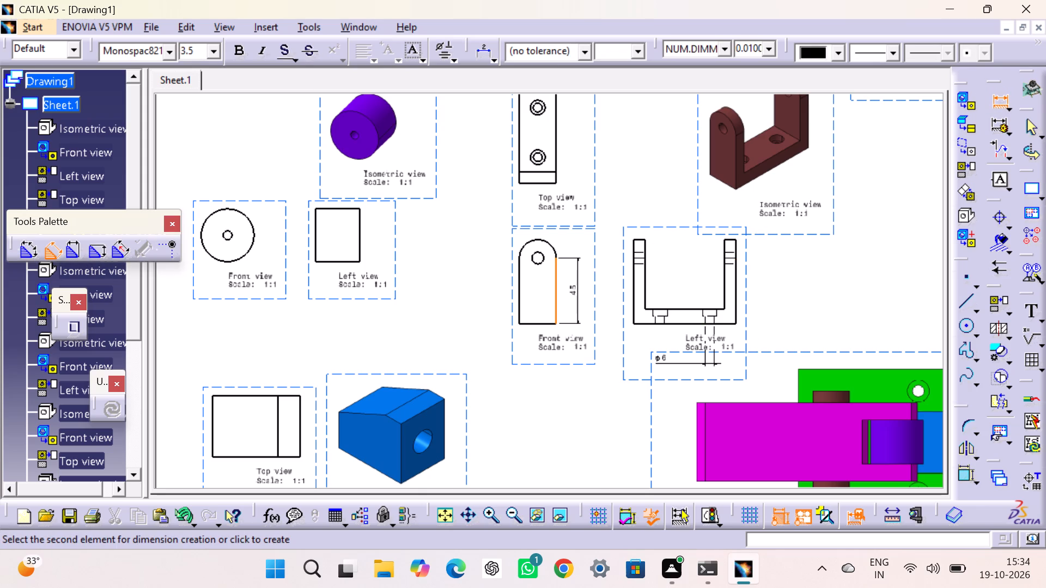
pyautogui.click(582, 286)
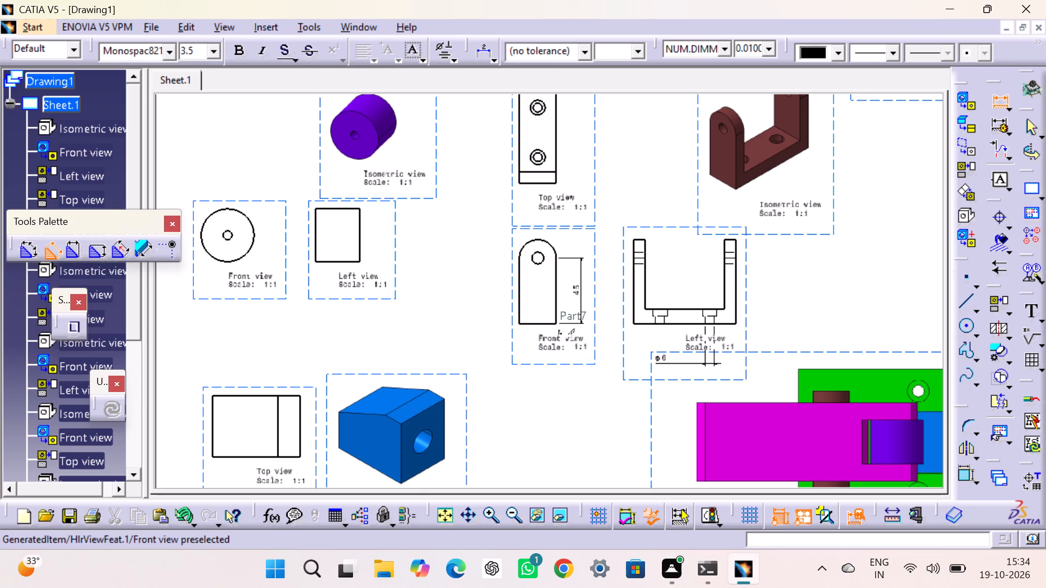
pyautogui.click(549, 242)
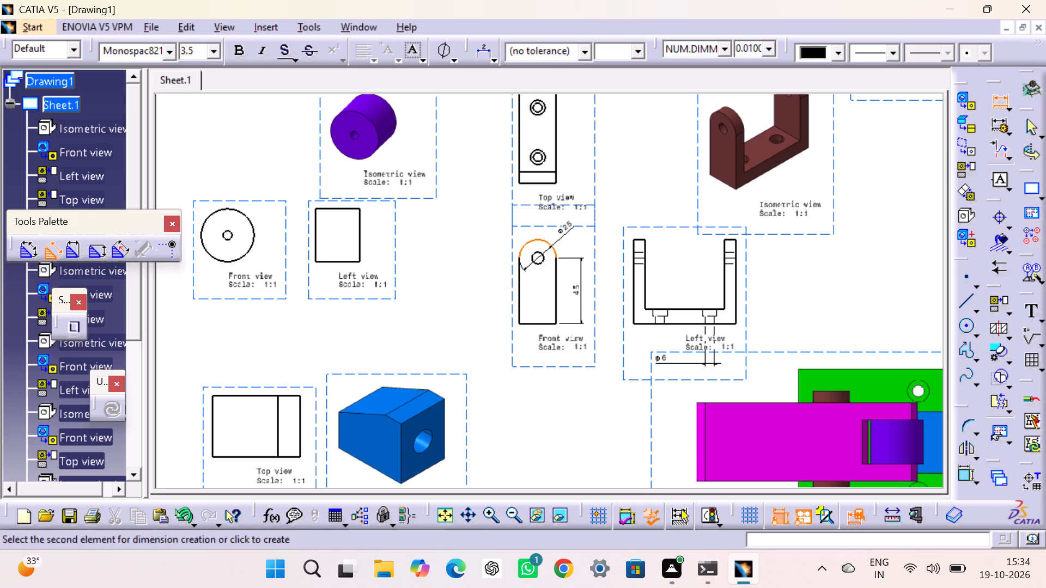
pyautogui.rightClick(516, 235)
pyautogui.click(544, 264)
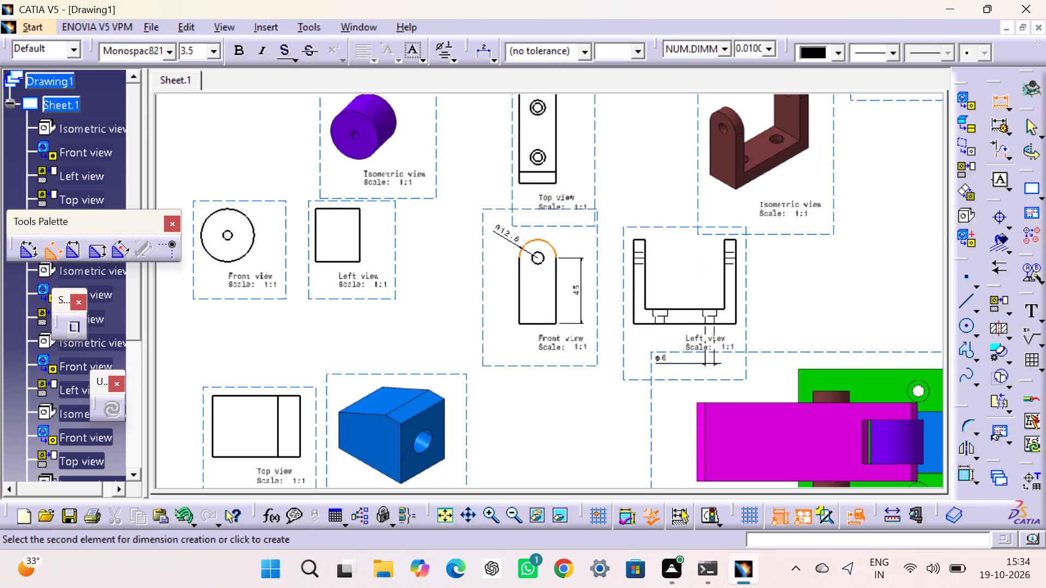
pyautogui.click(496, 237)
# Dimension the hole in the U-shaped bracket's front view as a diameter, placing it beside the rounded top.
pyautogui.click(537, 259)
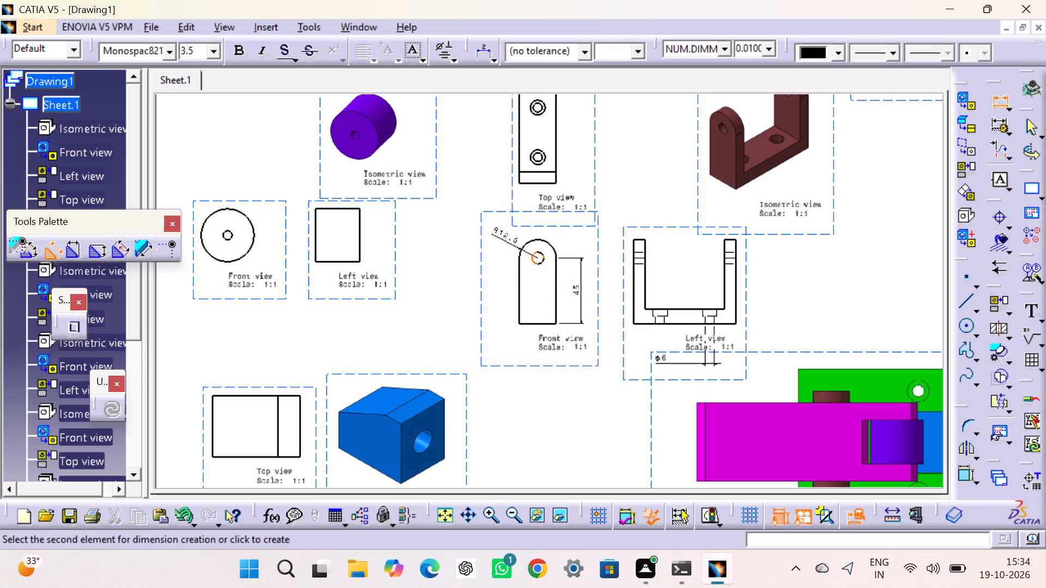
pyautogui.rightClick(476, 249)
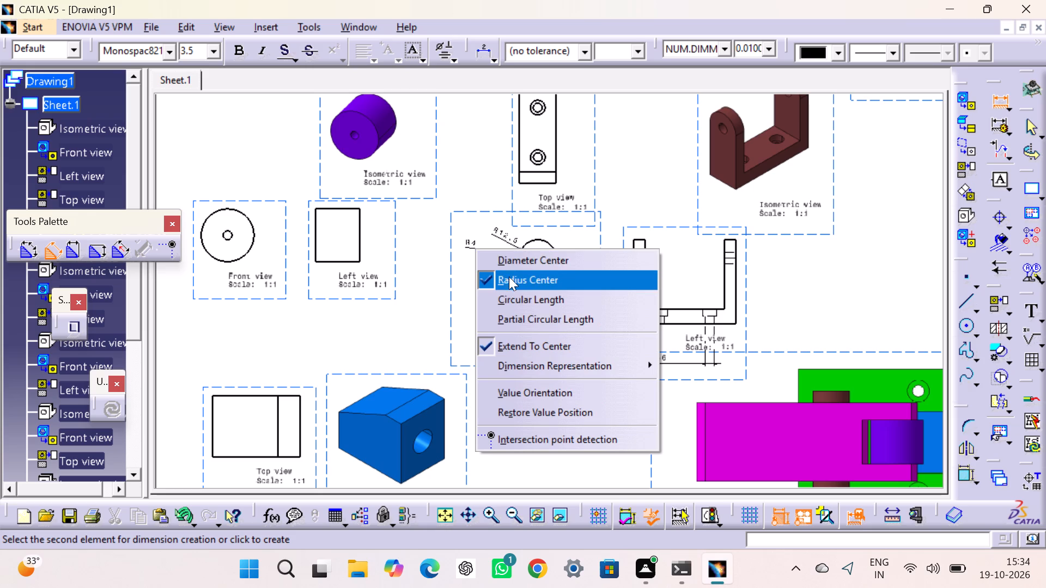
pyautogui.click(514, 268)
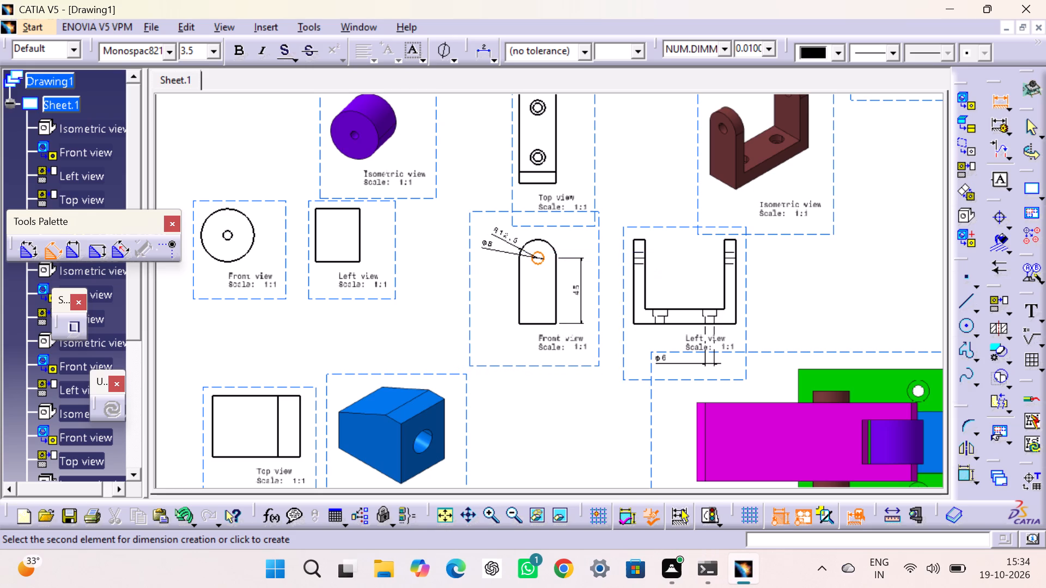
pyautogui.click(486, 247)
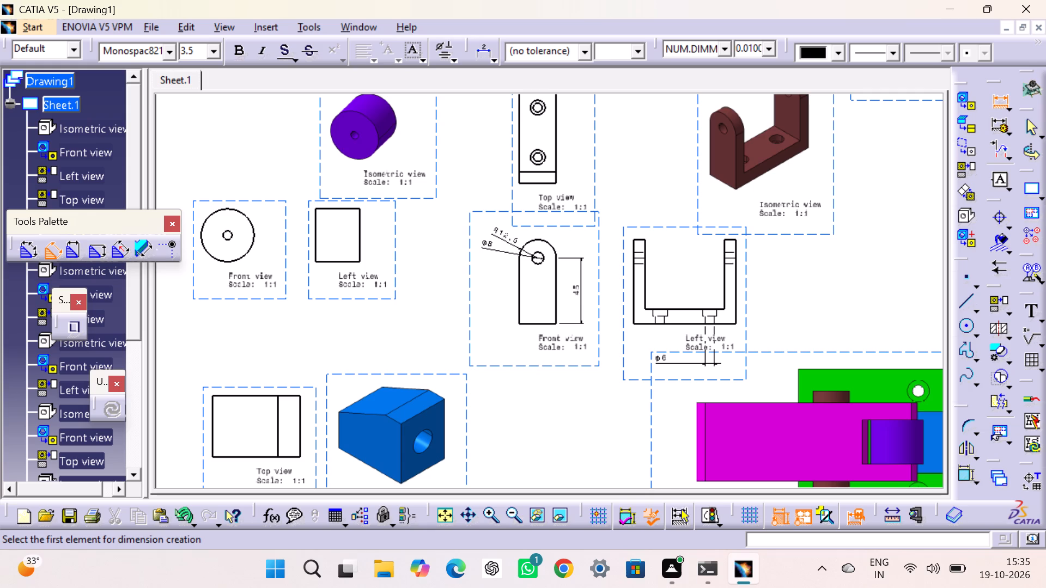
# Dimension the purple roller's bore and outer diameters in its front view, and its outer diameter in the left view.
pyautogui.moveTo(415, 276); pyautogui.dragTo(658, 329, button='middle')
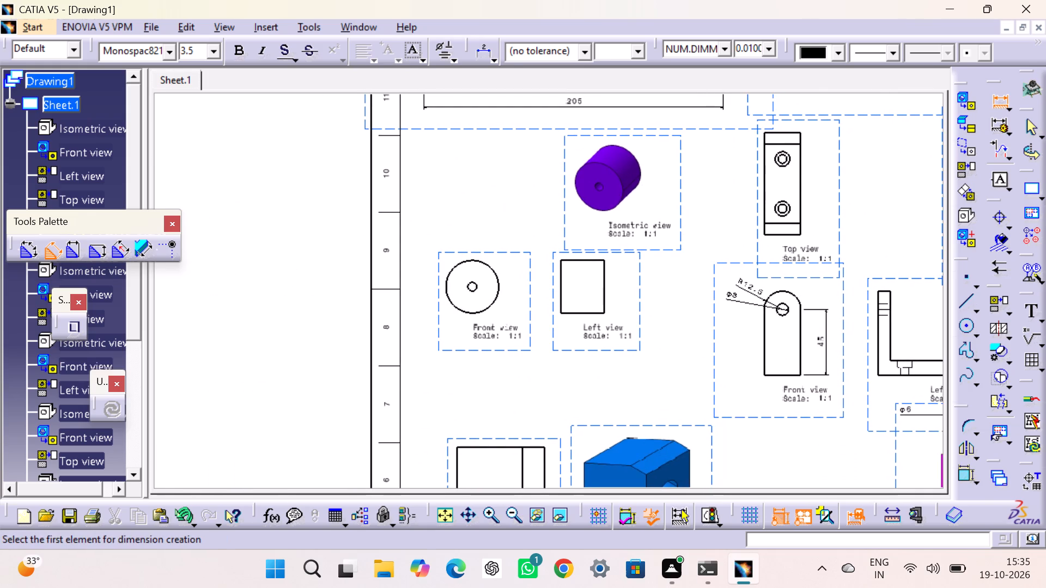
pyautogui.click(477, 284)
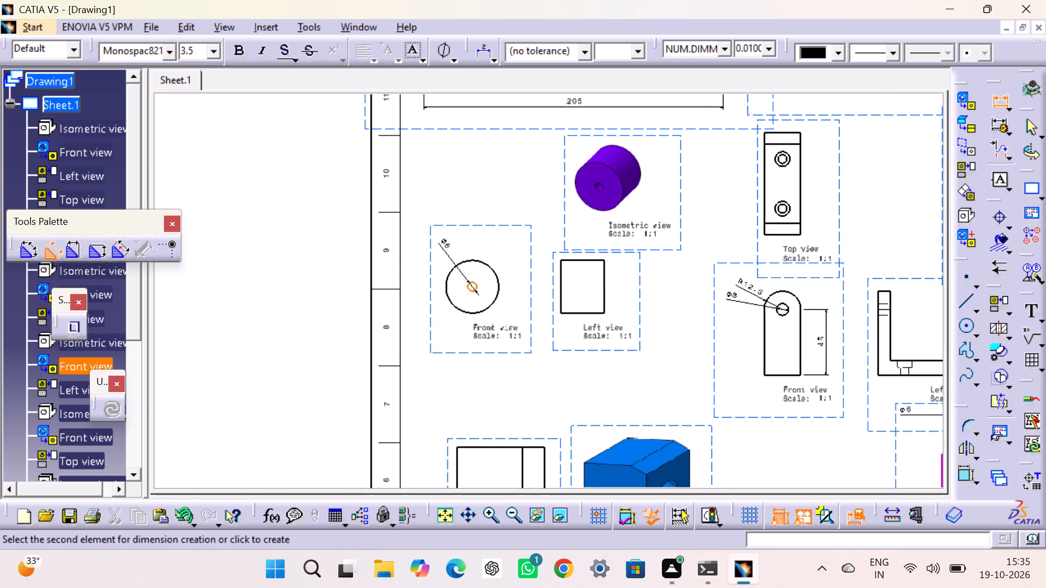
pyautogui.click(441, 247)
pyautogui.click(497, 275)
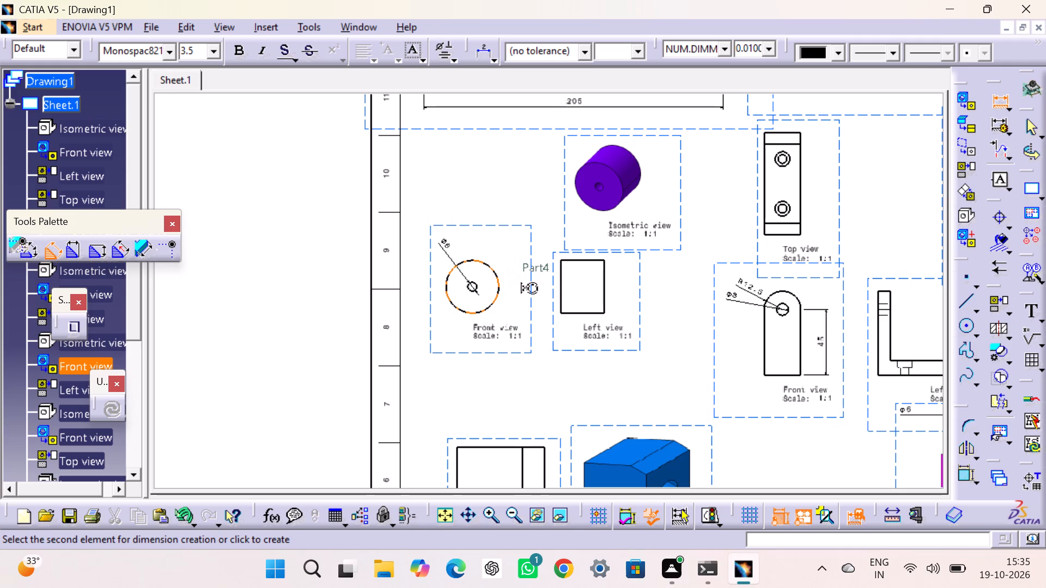
pyautogui.click(498, 243)
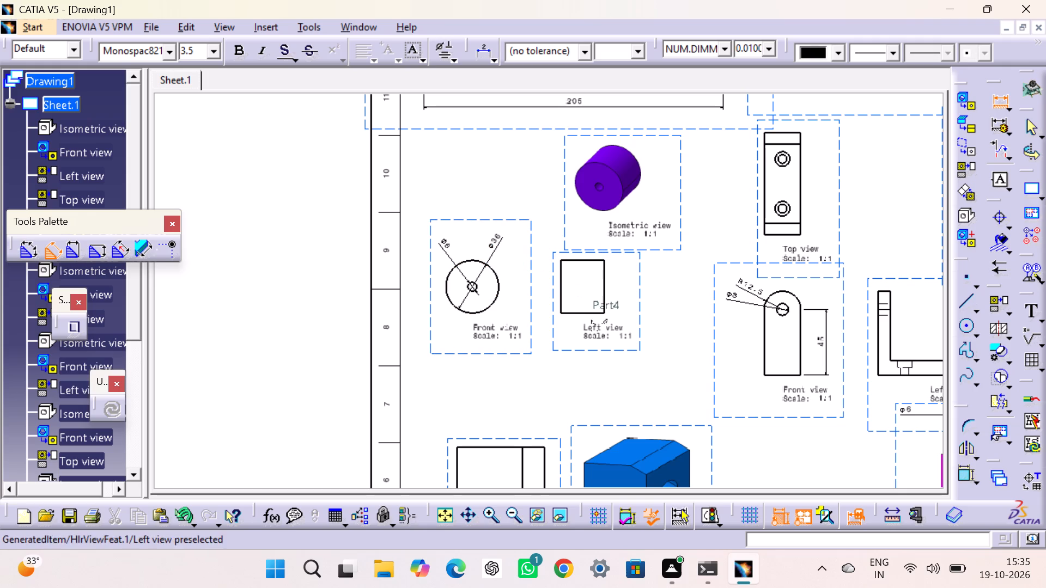
pyautogui.click(559, 284)
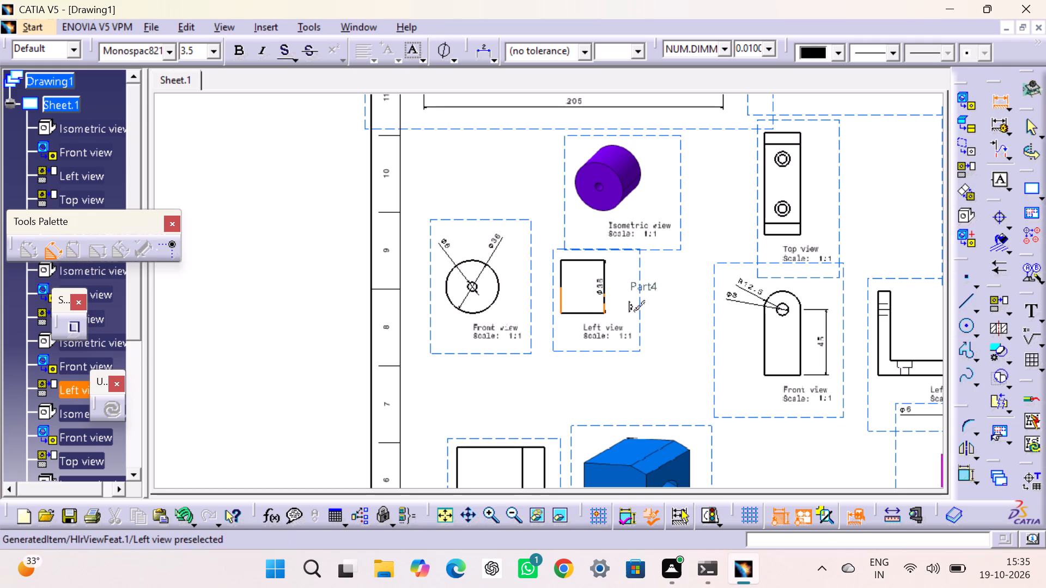
pyautogui.click(637, 290)
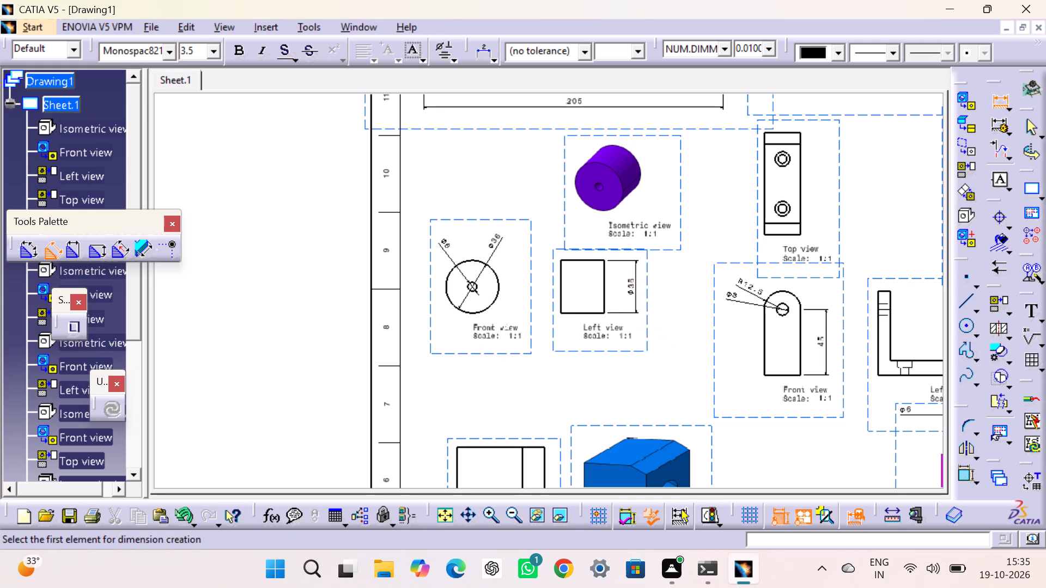
# Dimension the blue block's top view with its side edge length and the overall distance between its two end edges.
pyautogui.moveTo(658, 342); pyautogui.dragTo(660, 128, button='middle')
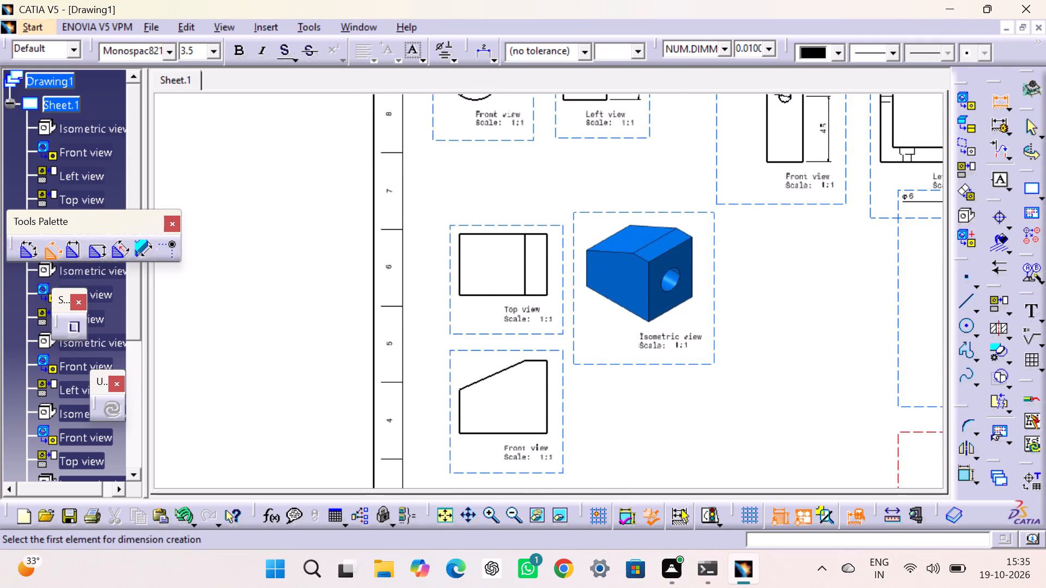
pyautogui.click(548, 263)
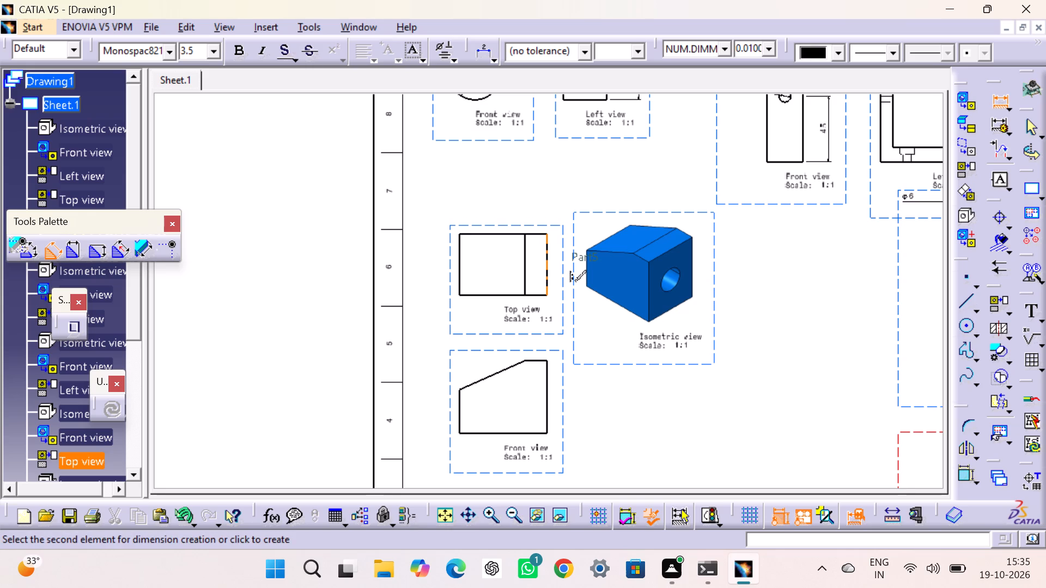
pyautogui.click(446, 248)
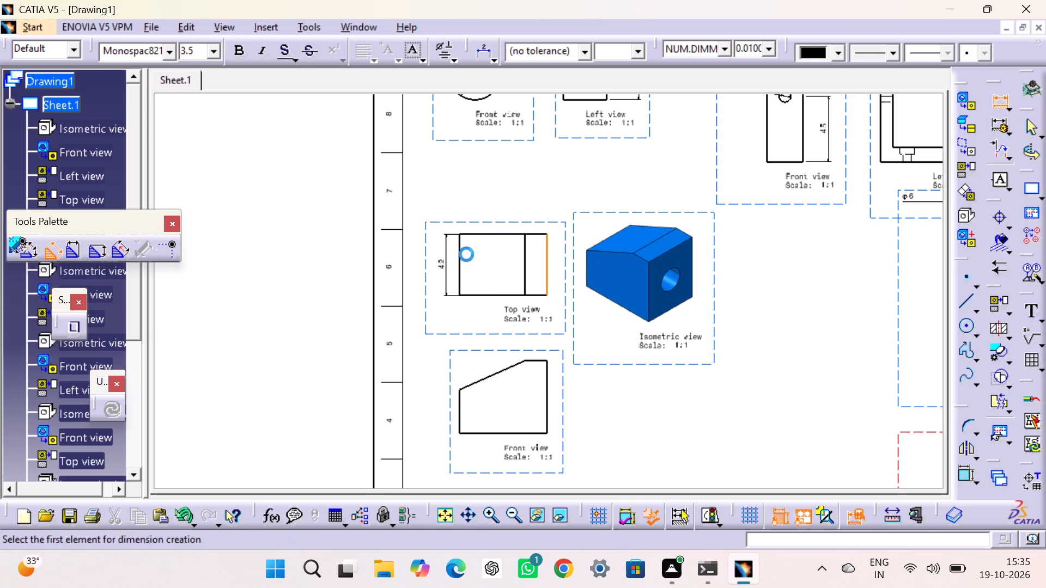
pyautogui.click(460, 254)
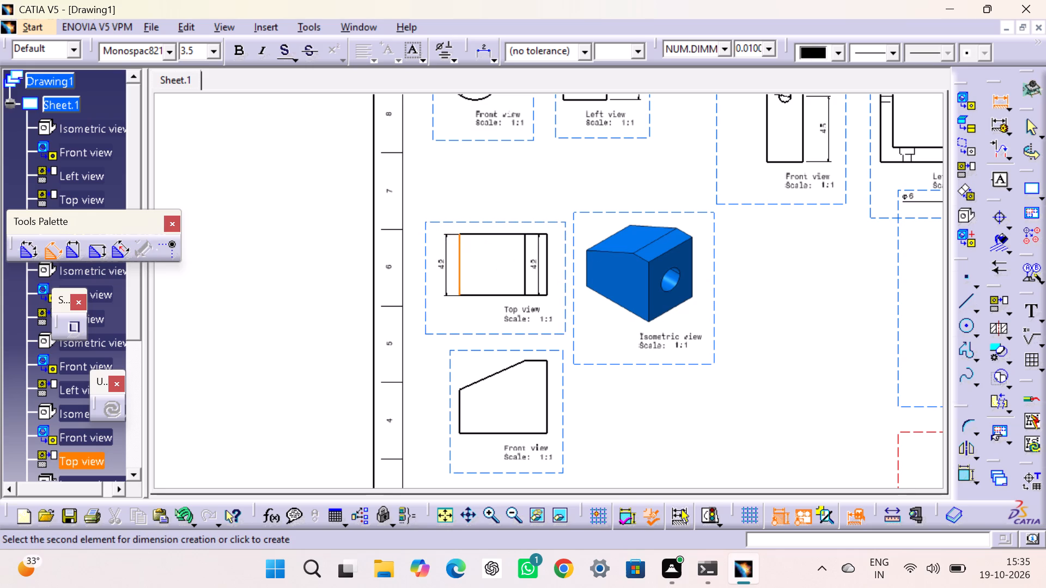
pyautogui.click(548, 274)
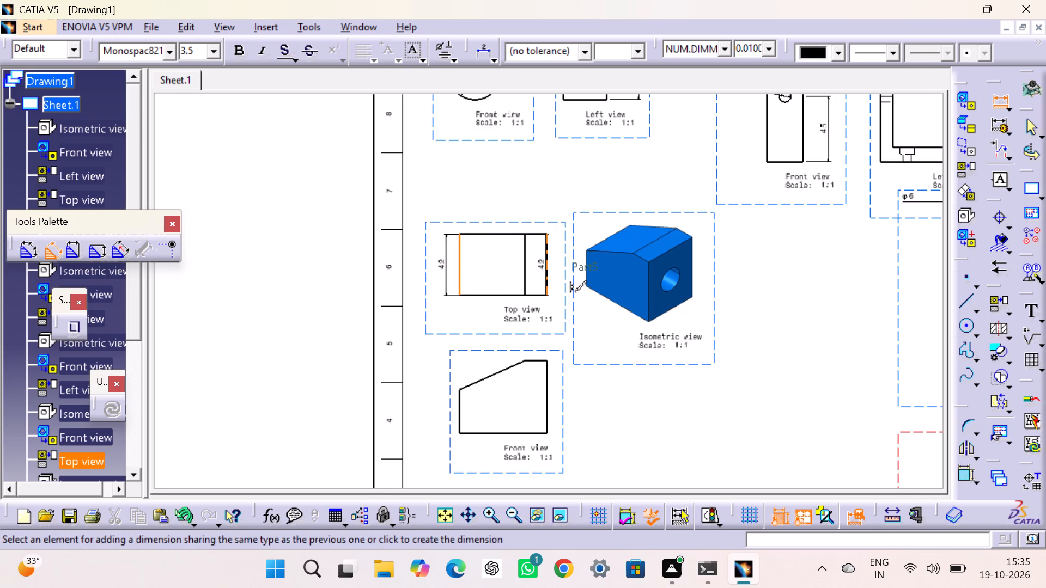
pyautogui.click(503, 209)
# Dimension the blue block's front view: full height, base length, short vertical edge and the flat top edge.
pyautogui.moveTo(494, 317); pyautogui.dragTo(472, 158, button='middle')
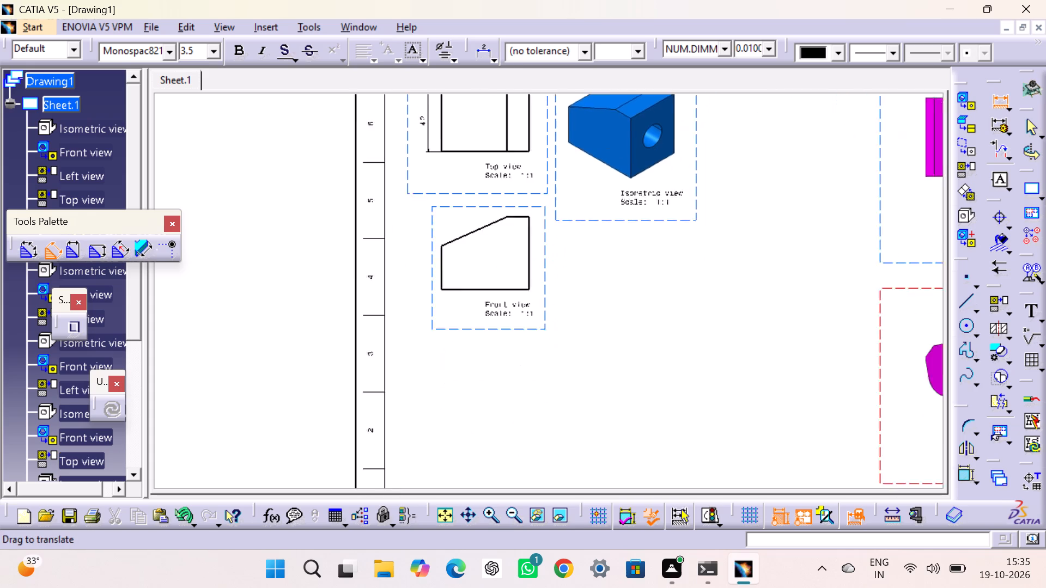
pyautogui.moveTo(472, 158); pyautogui.dragTo(472, 155, button='middle')
pyautogui.click(469, 268)
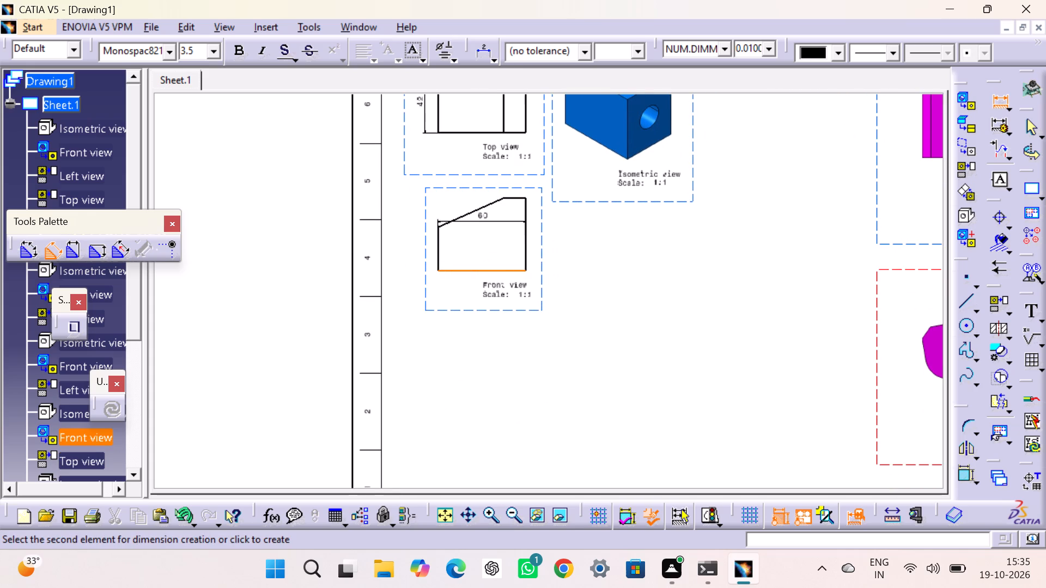
pyautogui.click(512, 197)
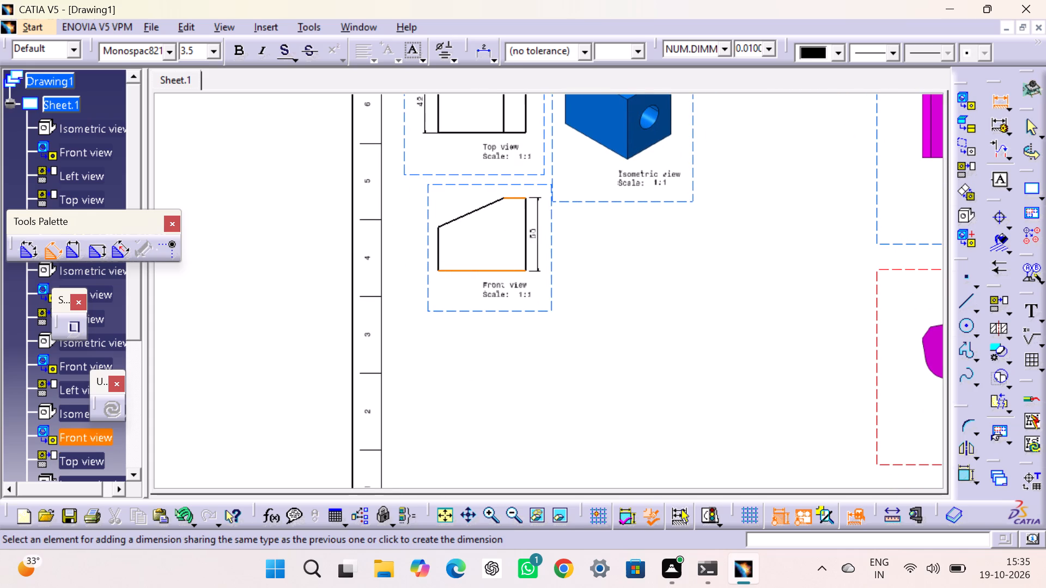
pyautogui.click(545, 246)
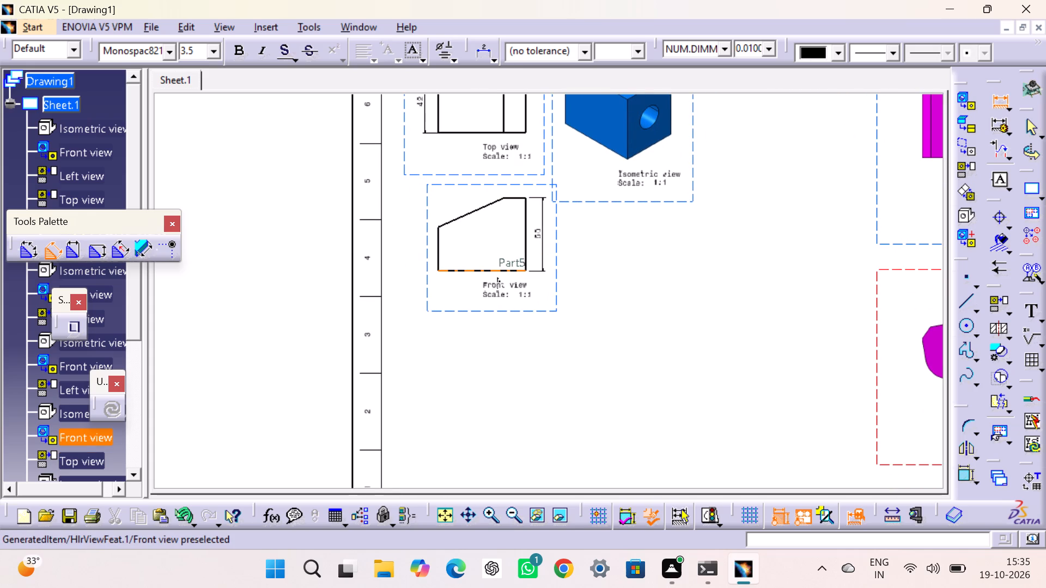
pyautogui.click(473, 269)
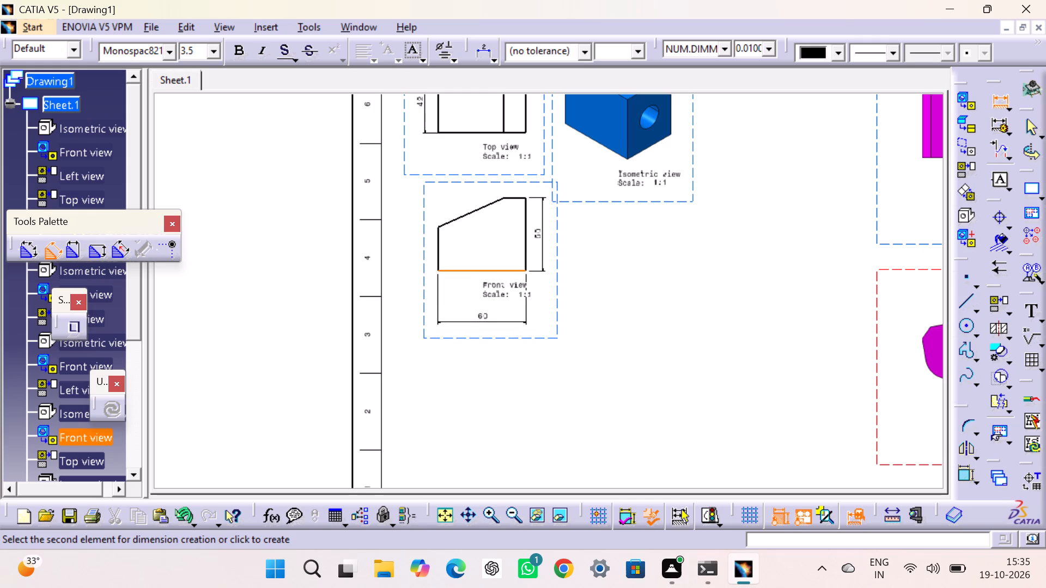
pyautogui.click(484, 320)
pyautogui.click(436, 240)
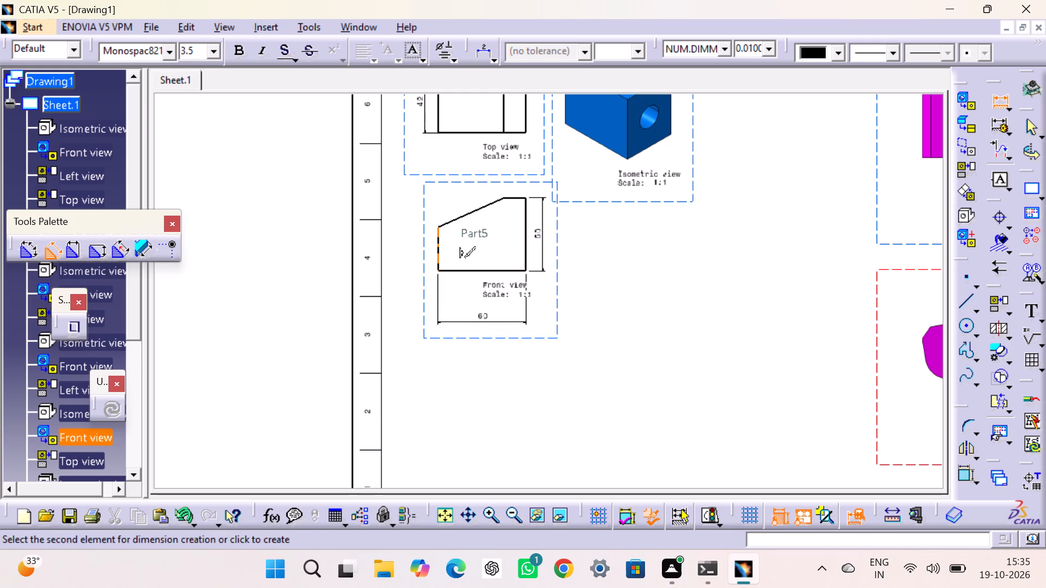
pyautogui.click(422, 236)
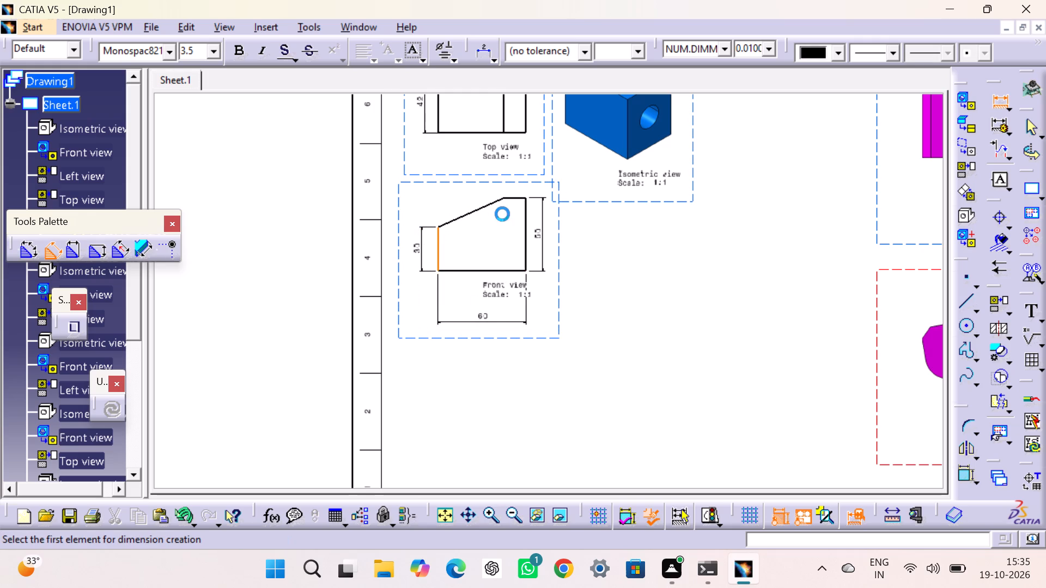
pyautogui.click(514, 198)
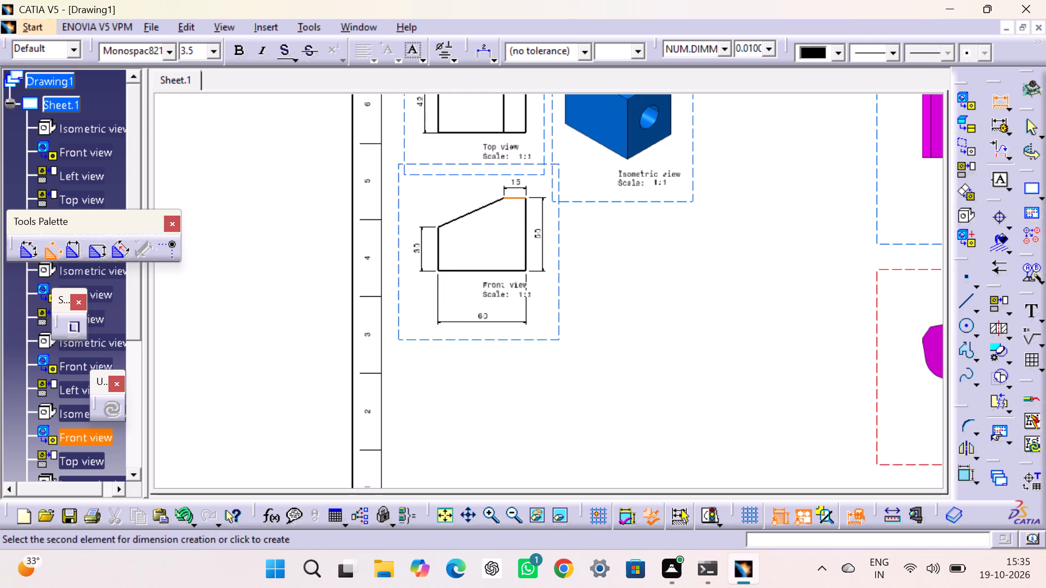
pyautogui.click(514, 186)
# Dimension the inner circle of the lower hole and the outer circle of the upper hole in the U-shaped bracket's top view.
pyautogui.moveTo(635, 236); pyautogui.dragTo(503, 391, button='middle')
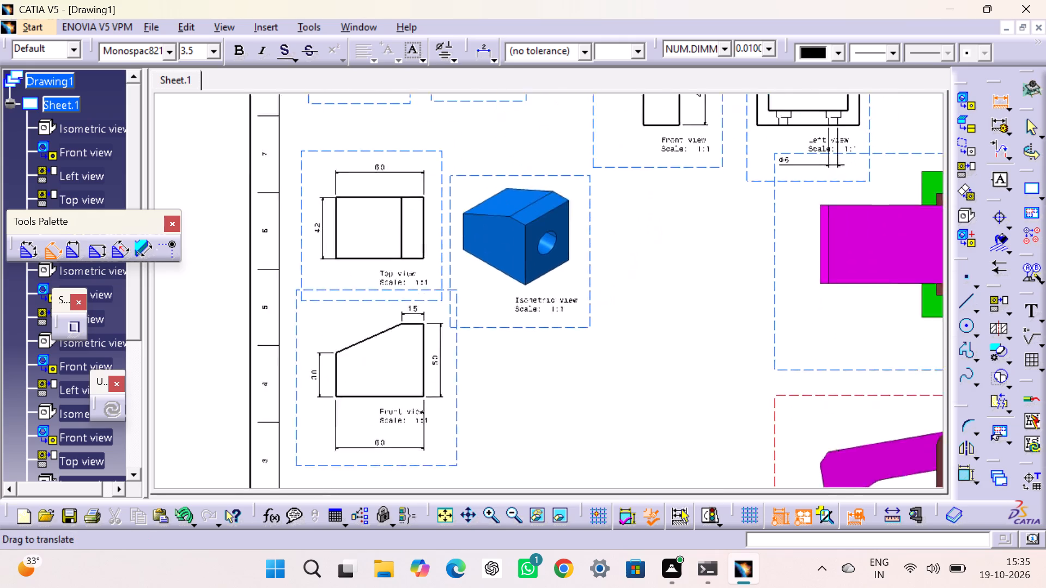
pyautogui.moveTo(503, 391); pyautogui.dragTo(461, 440, button='middle')
pyautogui.moveTo(557, 332); pyautogui.dragTo(492, 449, button='middle')
pyautogui.moveTo(579, 316); pyautogui.dragTo(509, 475, button='middle')
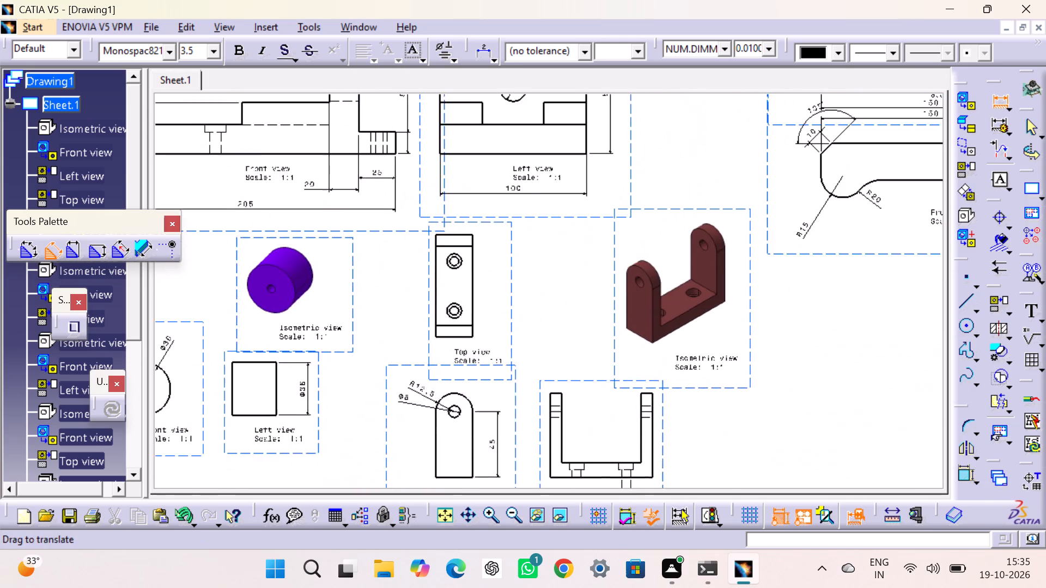
pyautogui.moveTo(509, 475); pyautogui.dragTo(515, 463, button='middle')
pyautogui.moveTo(510, 279); pyautogui.dragTo(562, 389, button='middle')
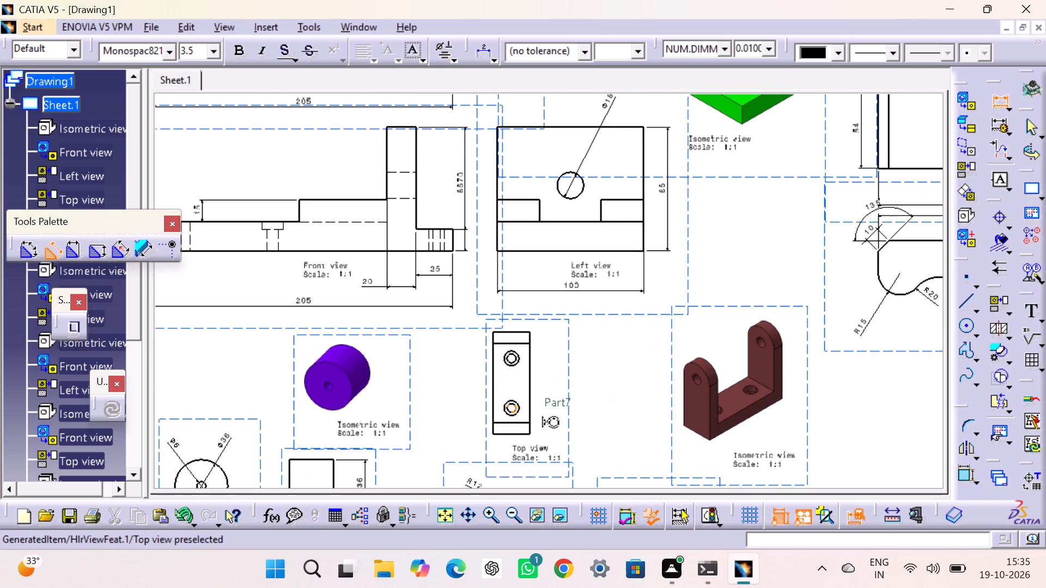
pyautogui.click(516, 411)
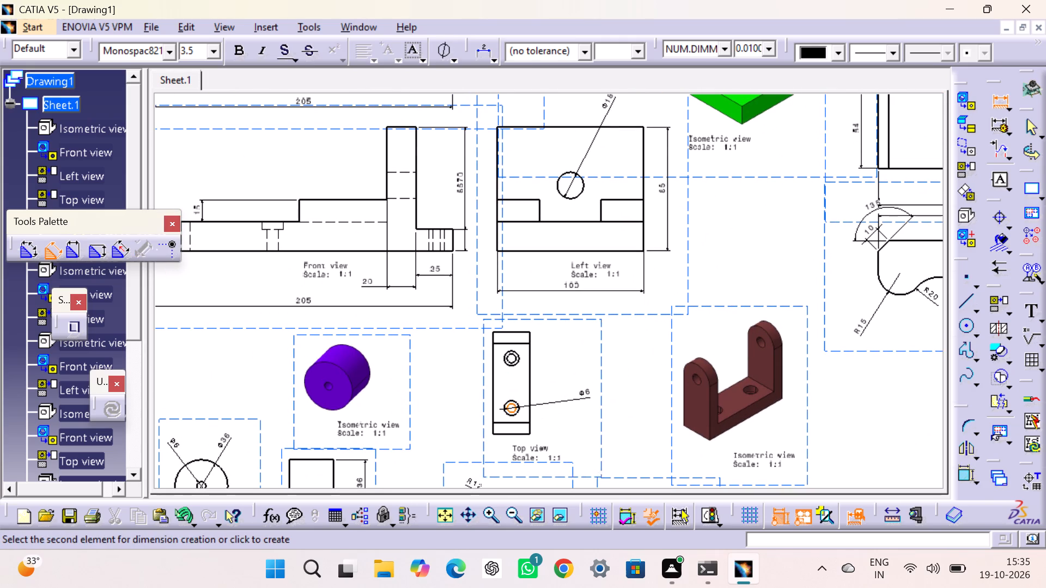
pyautogui.click(563, 421)
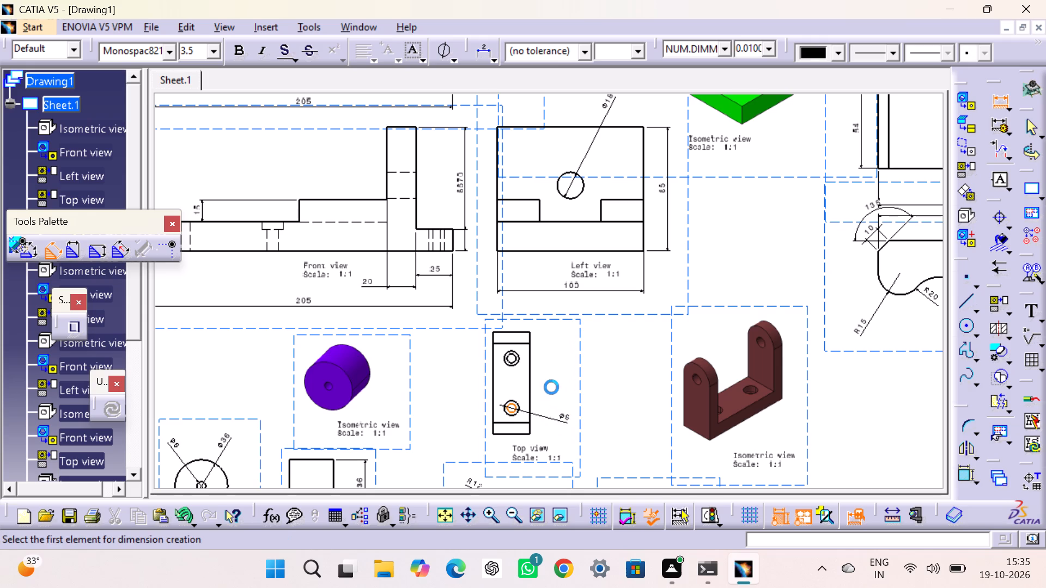
pyautogui.click(520, 356)
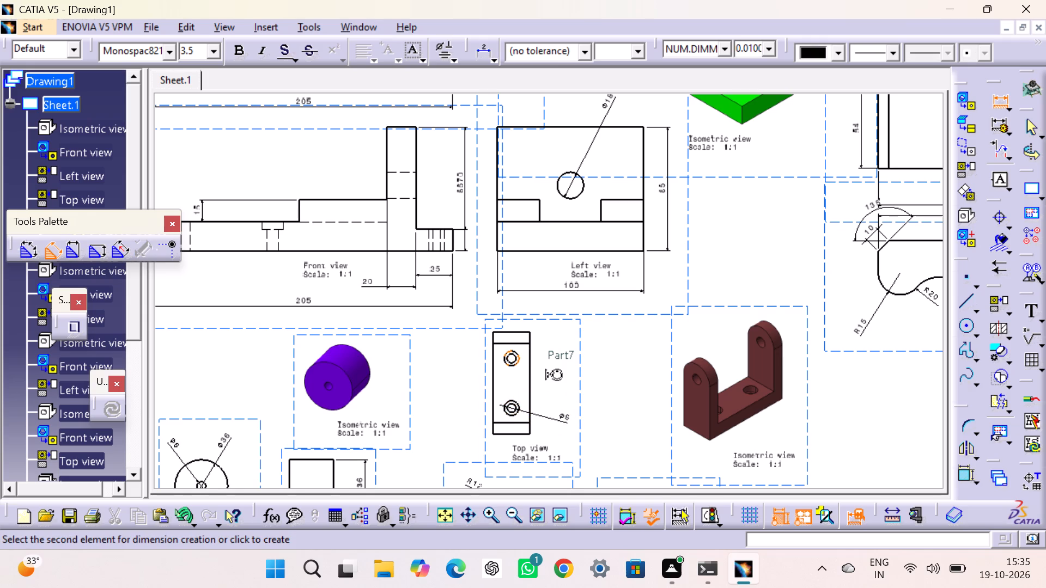
pyautogui.click(563, 348)
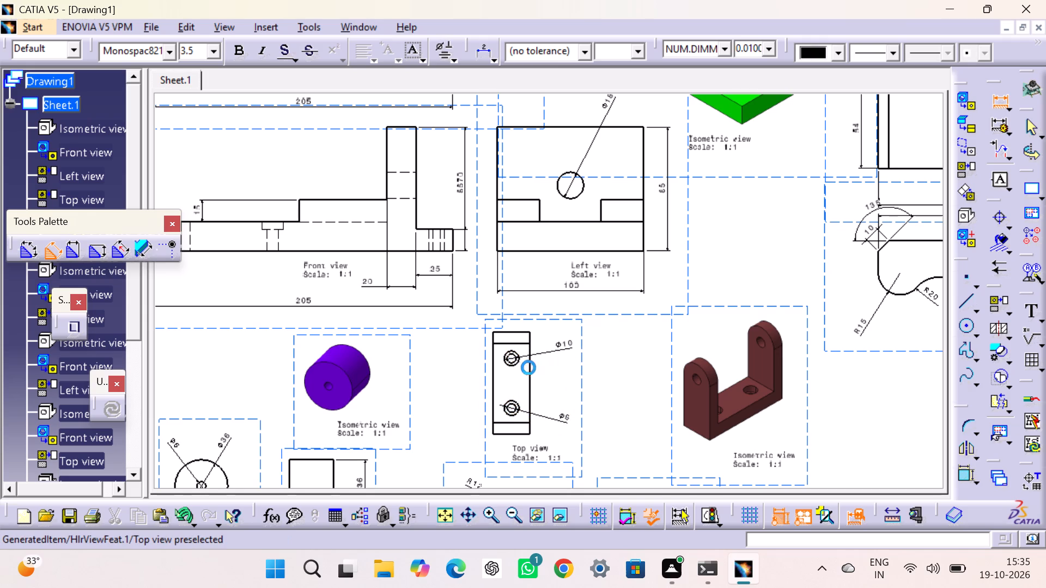
# Dimension the spacing between the two holes and the width across the end edge in the U-shaped bracket's top view.
pyautogui.click(519, 362)
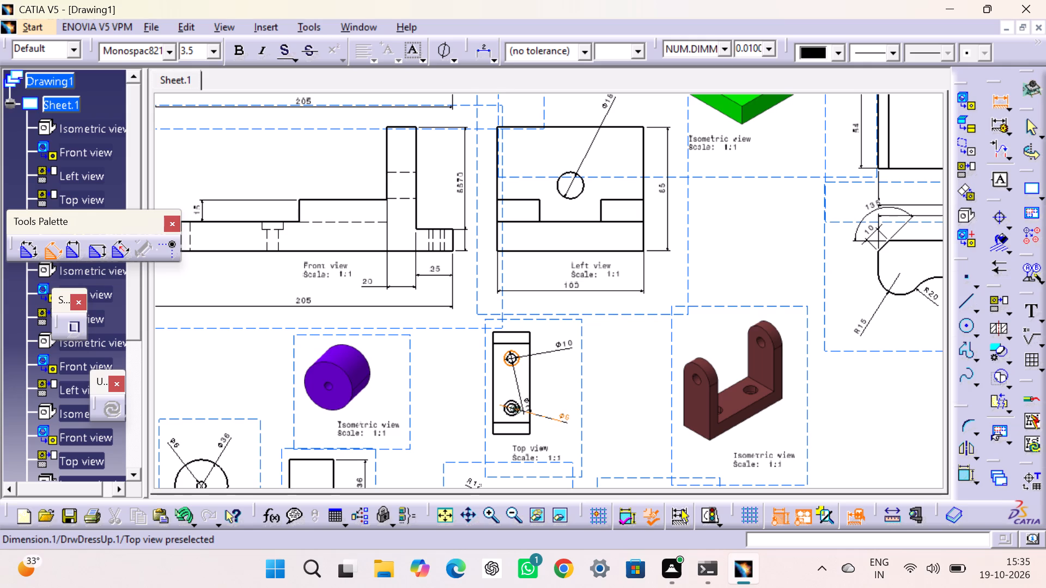
pyautogui.click(516, 397)
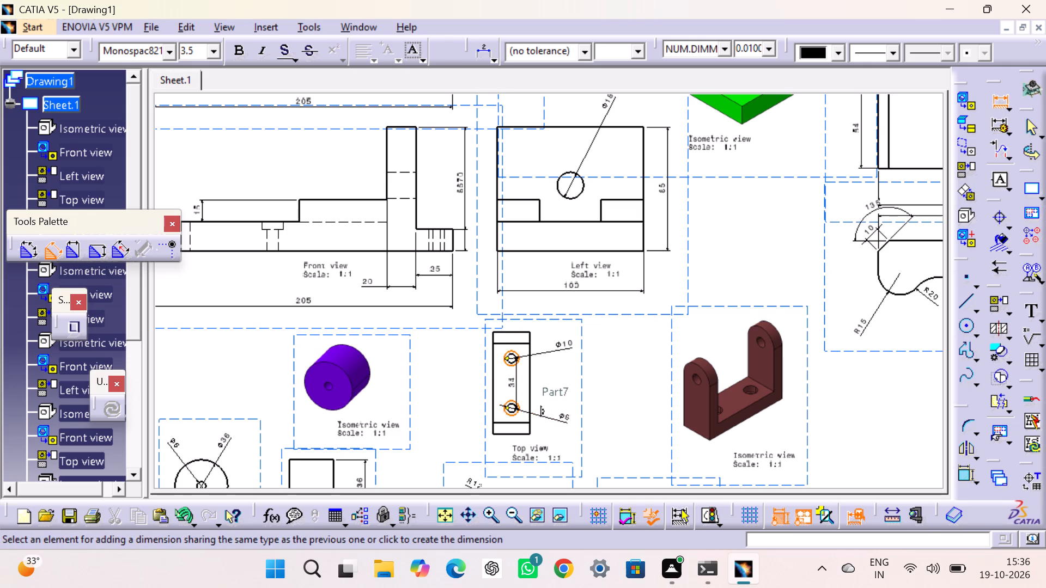
pyautogui.click(555, 383)
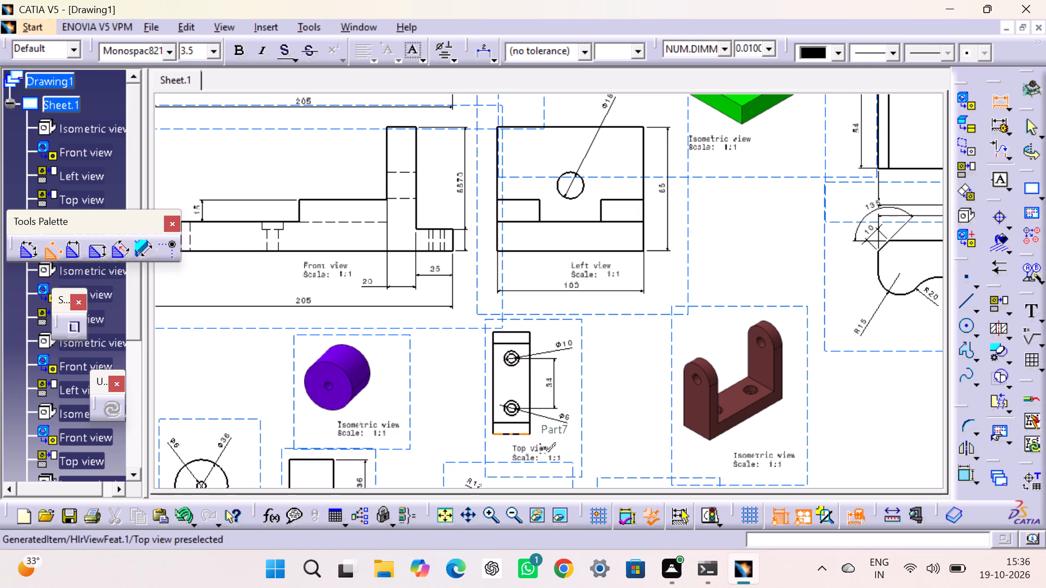
pyautogui.click(516, 436)
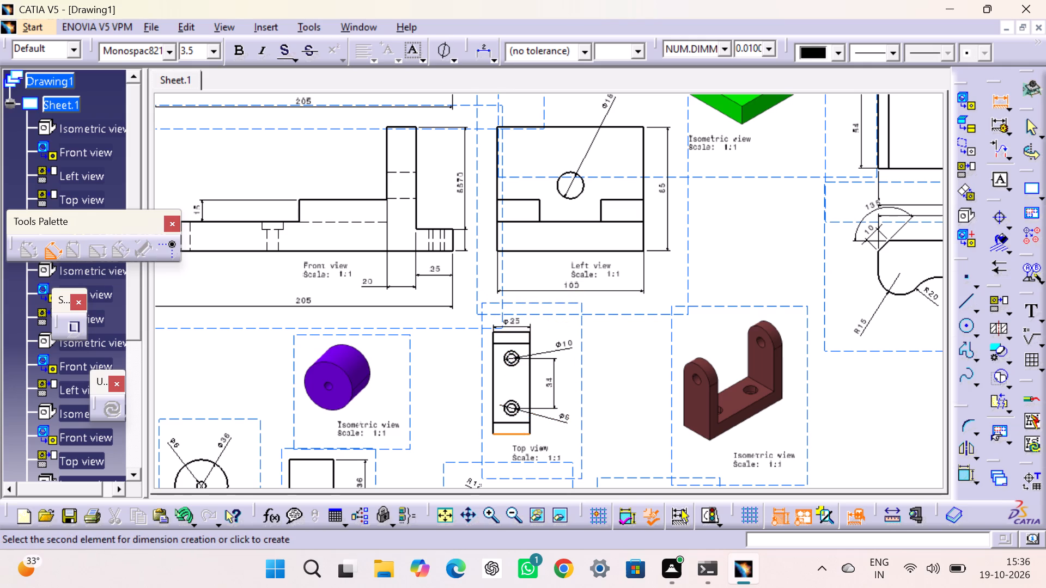
pyautogui.click(519, 315)
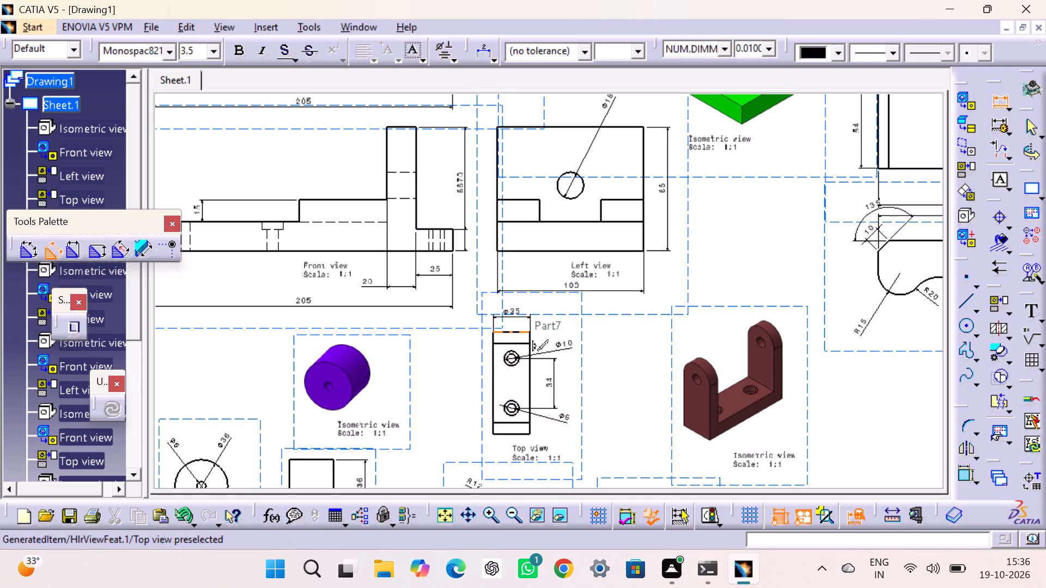
# Dimension the overall length between the two end edges in the U-shaped bracket's top view.
pyautogui.click(508, 332)
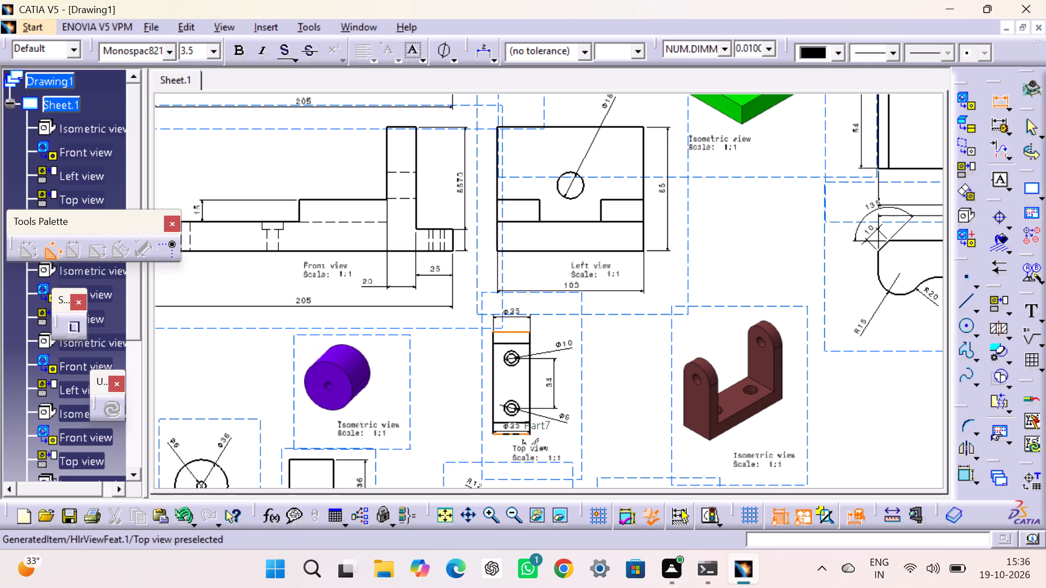
pyautogui.moveTo(499, 432); pyautogui.dragTo(499, 425)
pyautogui.click(473, 364)
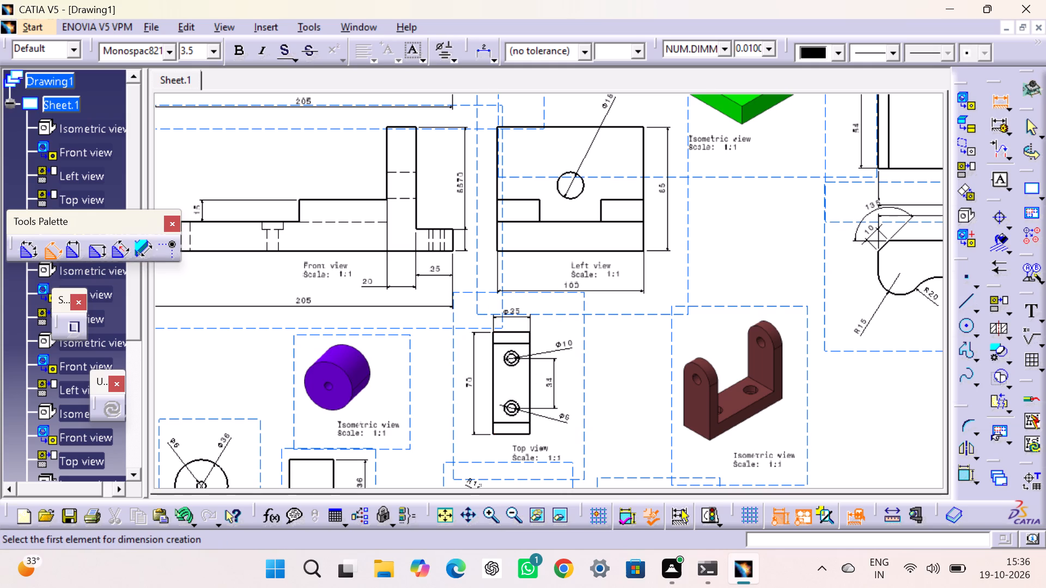
# Review the dimensioned views of the neighbouring green and magenta parts around the U-shaped bracket.
pyautogui.click(653, 377)
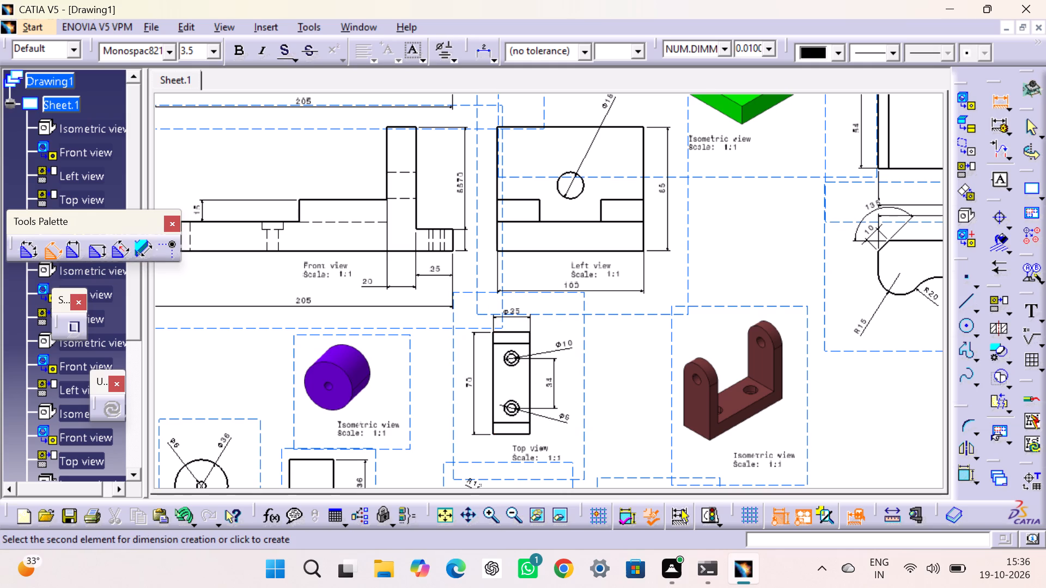
pyautogui.moveTo(651, 376); pyautogui.dragTo(668, 220, button='middle')
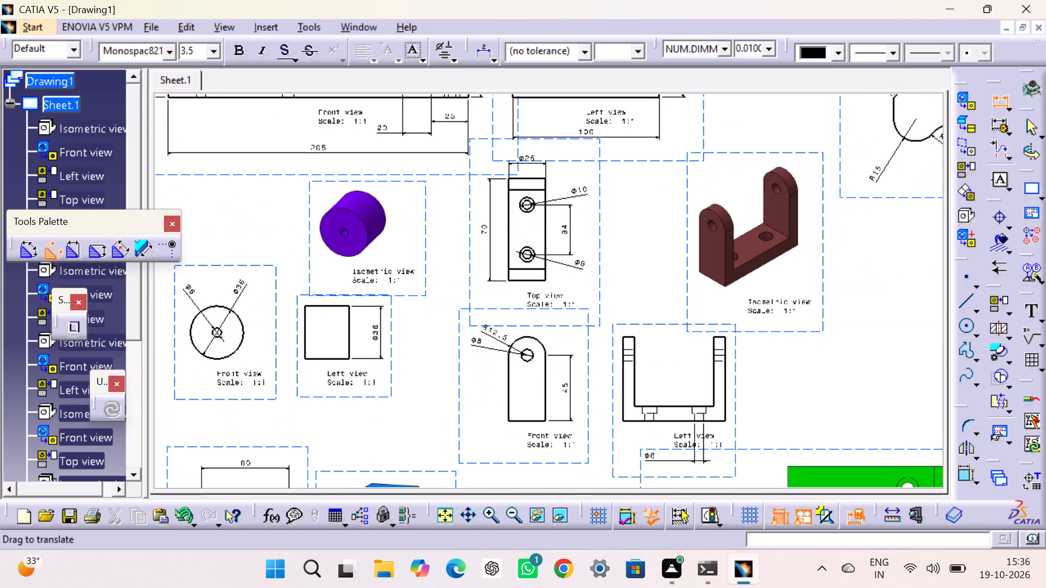
pyautogui.moveTo(668, 220); pyautogui.dragTo(581, 296, button='middle')
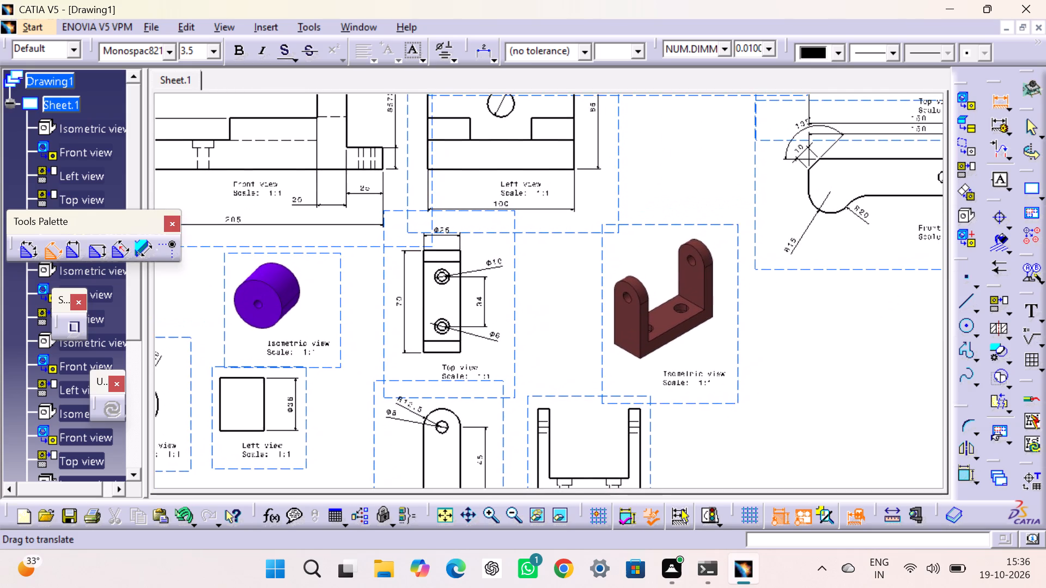
pyautogui.moveTo(581, 296); pyautogui.dragTo(515, 342, button='middle')
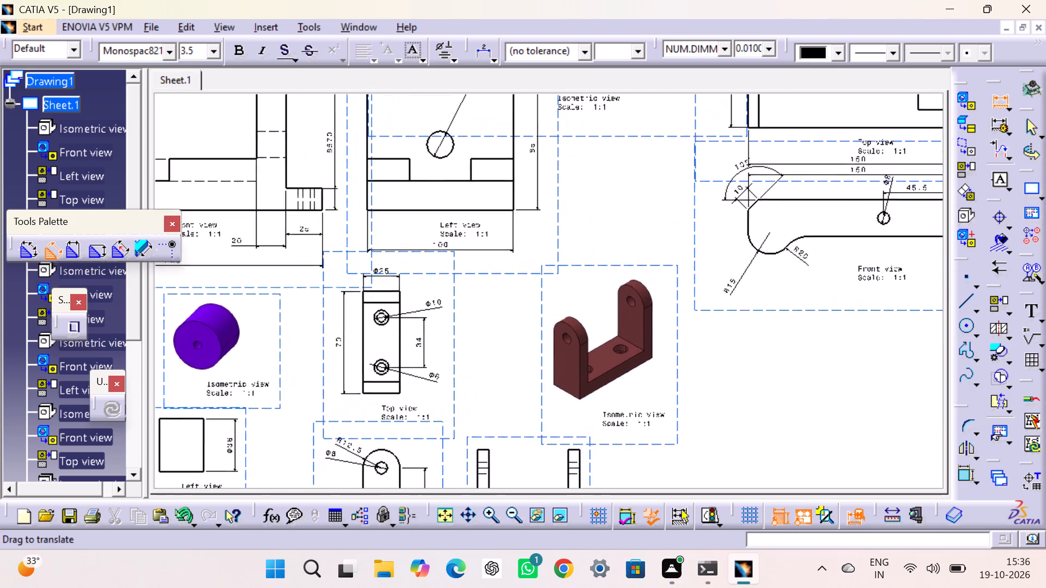
pyautogui.moveTo(515, 342); pyautogui.dragTo(472, 391, button='middle')
pyautogui.moveTo(547, 242); pyautogui.dragTo(549, 287, button='middle')
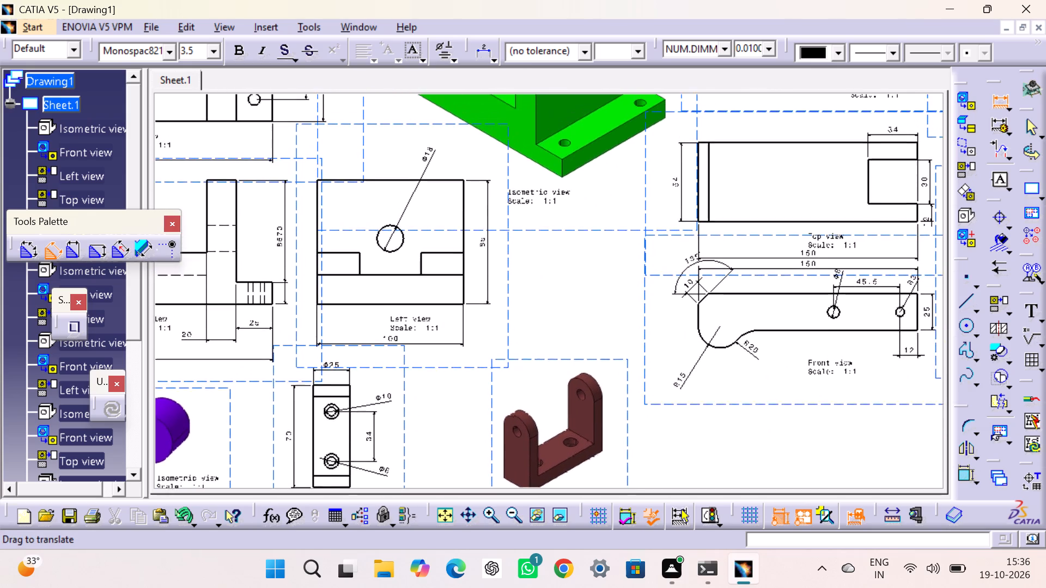
pyautogui.moveTo(549, 287); pyautogui.dragTo(447, 264, button='middle')
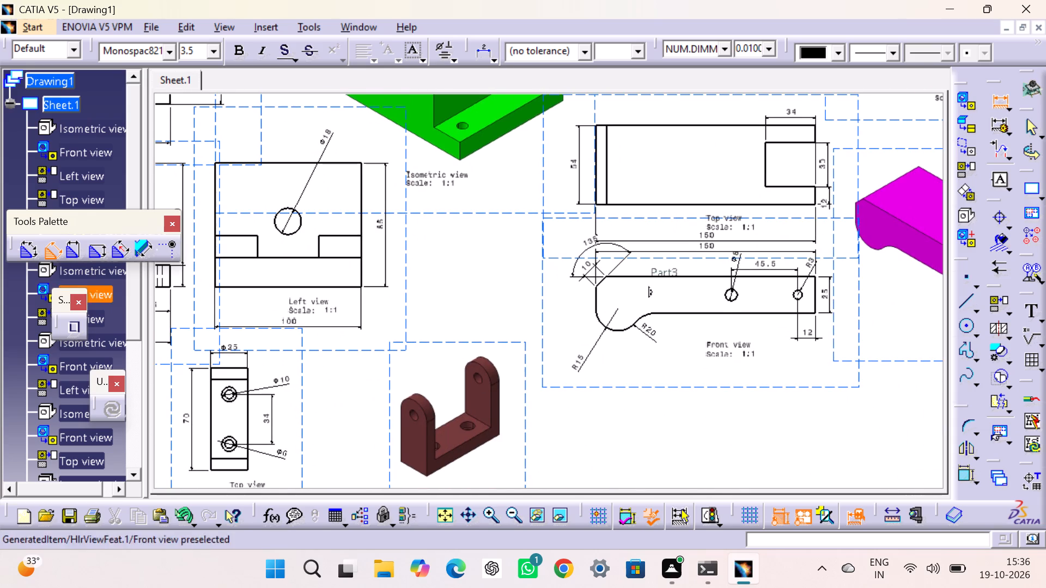
pyautogui.moveTo(635, 284); pyautogui.dragTo(476, 425, button='middle')
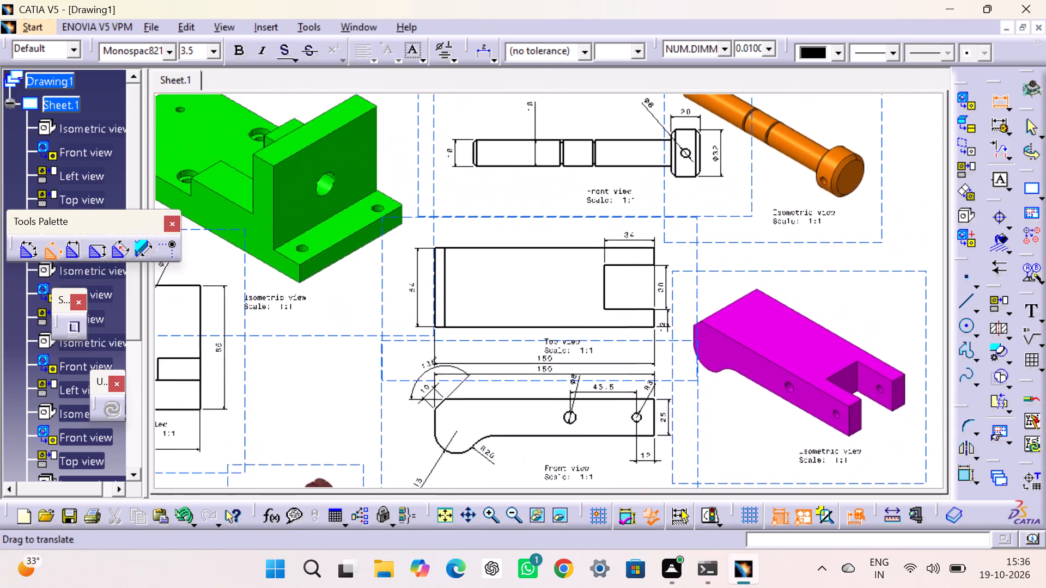
pyautogui.moveTo(476, 425); pyautogui.dragTo(480, 438, button='middle')
pyautogui.moveTo(496, 311); pyautogui.dragTo(515, 150, button='middle')
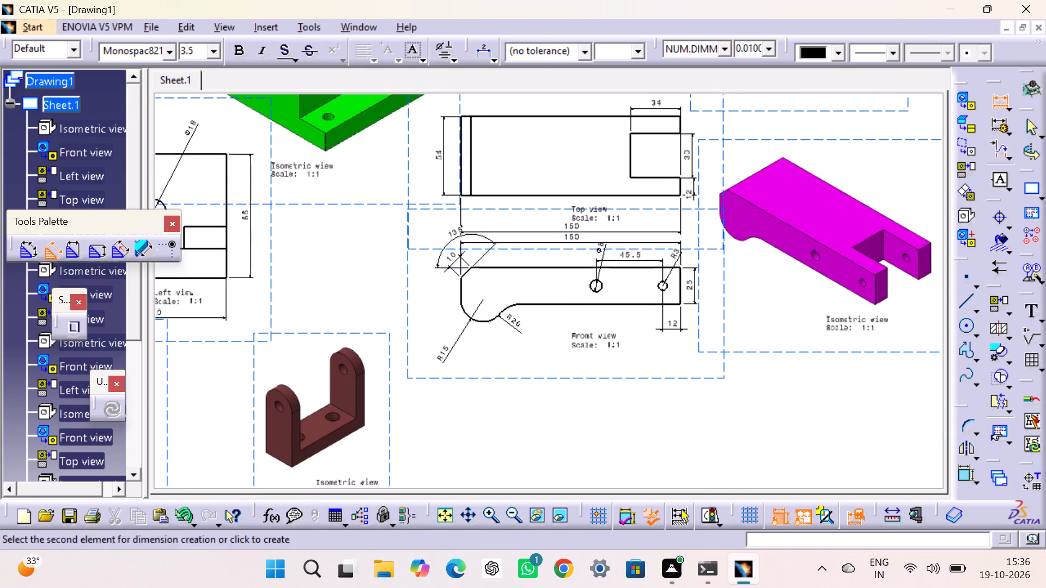
# Dimension the full length of the base's bottom edge in the U-shaped bracket's left view, placing it below the hole diameter dimension.
pyautogui.moveTo(495, 364); pyautogui.dragTo(700, 196, button='middle')
pyautogui.moveTo(565, 366); pyautogui.dragTo(727, 364, button='middle')
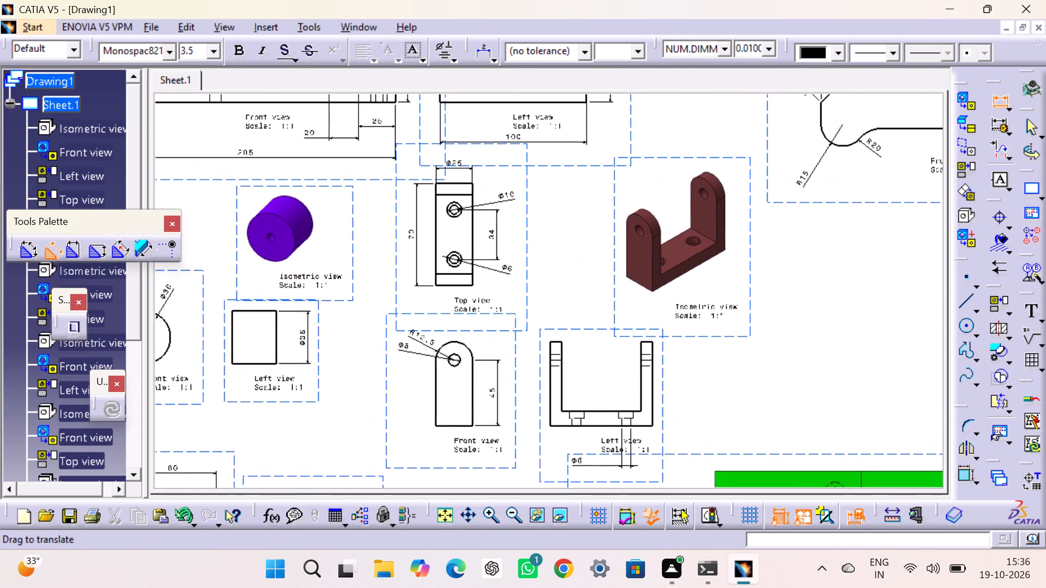
pyautogui.moveTo(727, 364); pyautogui.dragTo(746, 313, button='middle')
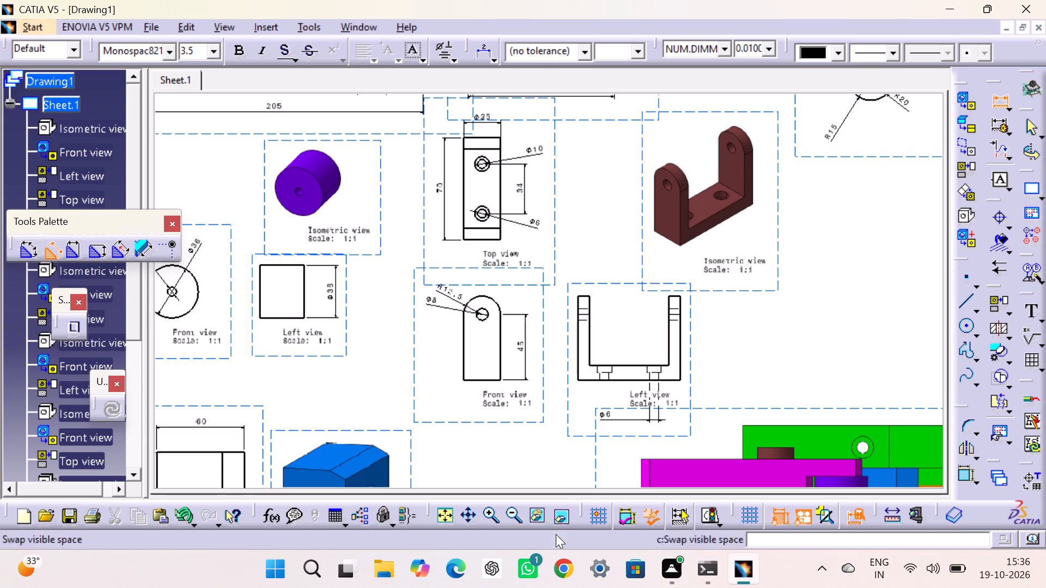
pyautogui.moveTo(492, 517); pyautogui.dragTo(492, 511)
pyautogui.moveTo(492, 511); pyautogui.dragTo(492, 505)
pyautogui.click(492, 504)
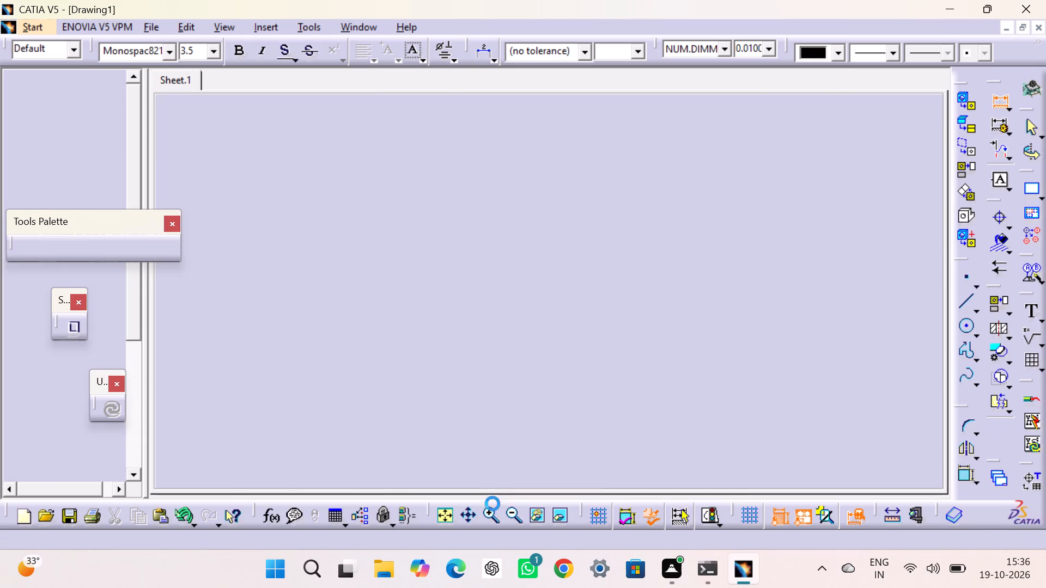
pyautogui.click(485, 515)
pyautogui.moveTo(545, 385); pyautogui.dragTo(546, 376, button='middle')
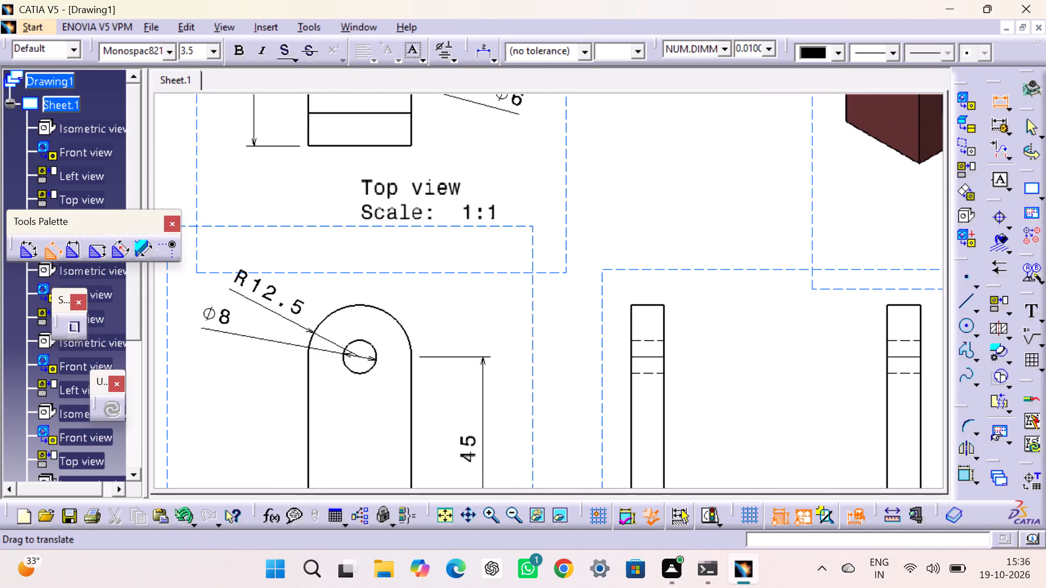
pyautogui.moveTo(546, 376); pyautogui.dragTo(454, 178, button='middle')
pyautogui.click(573, 333)
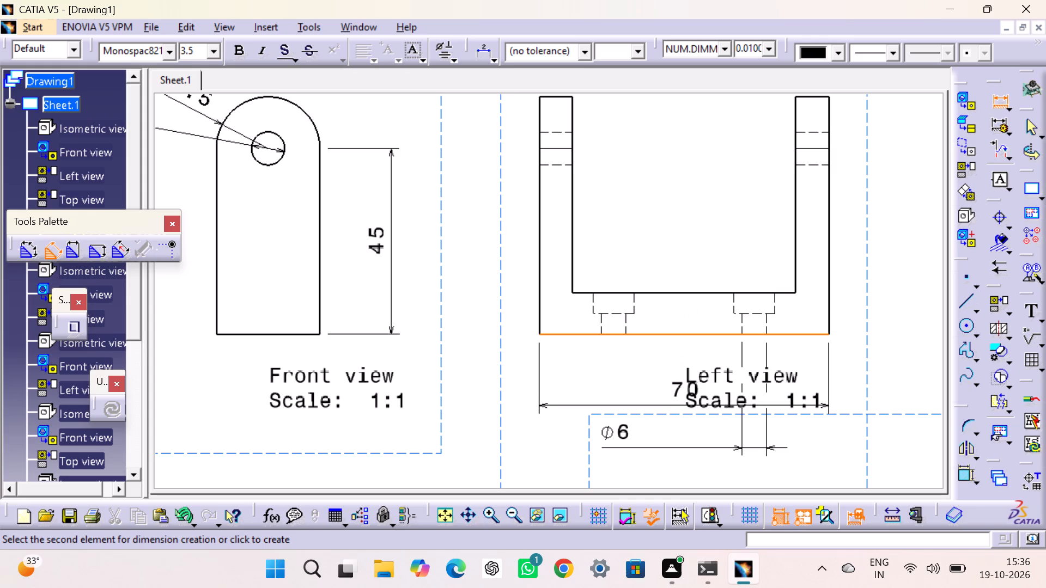
pyautogui.moveTo(654, 399); pyautogui.dragTo(653, 272, button='middle')
pyautogui.click(641, 356)
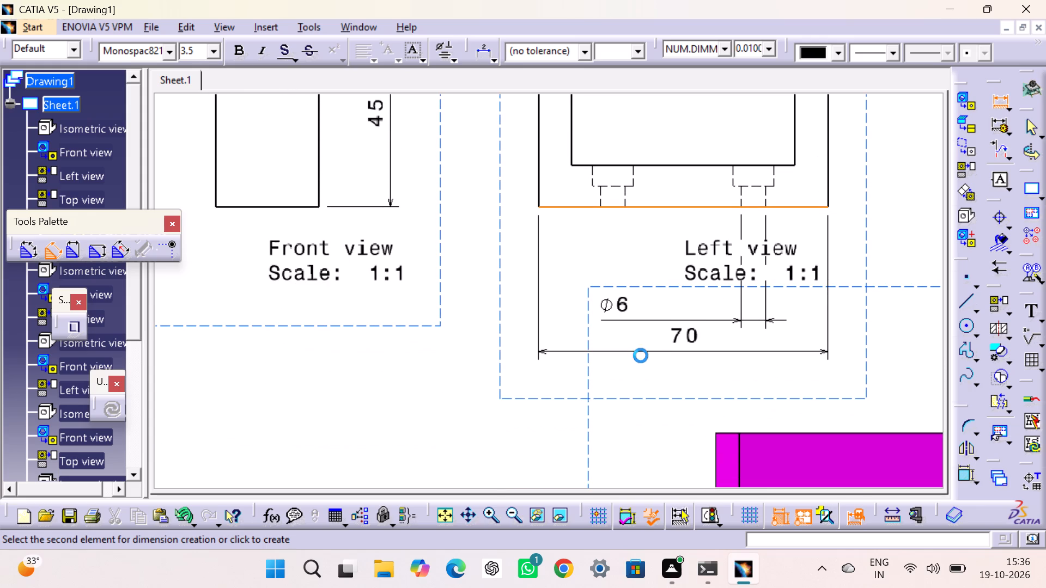
# Dimension the depths of the narrow and wide portions of one hidden counterbored hole in the U-shaped bracket's left view.
pyautogui.moveTo(647, 212); pyautogui.dragTo(634, 340, button='middle')
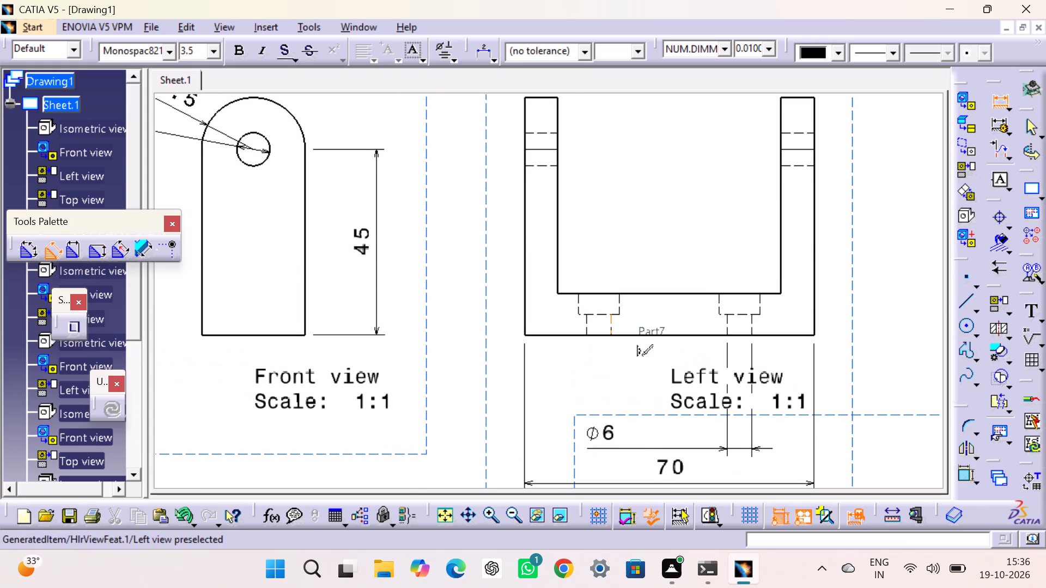
pyautogui.click(610, 327)
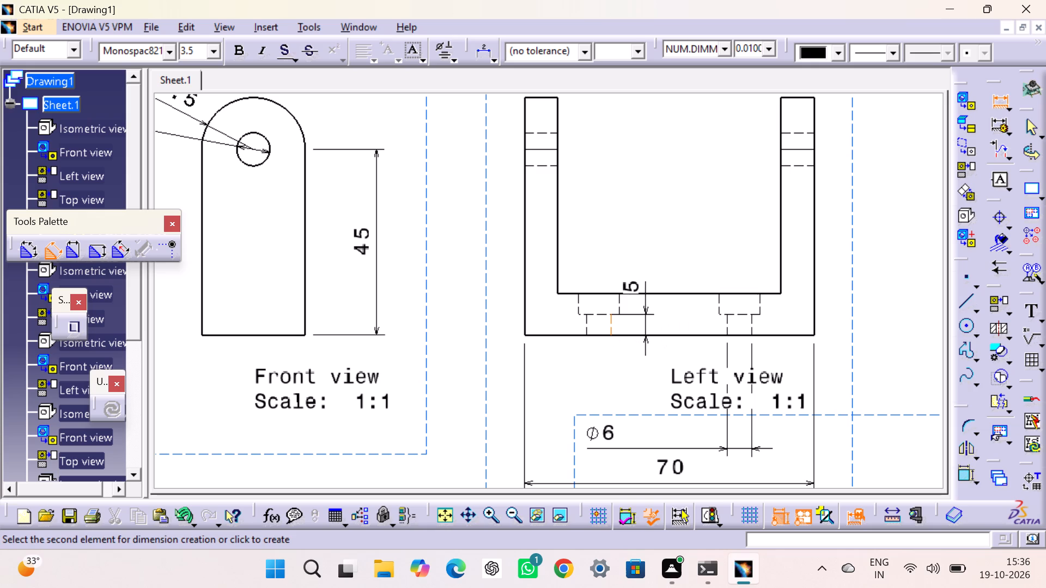
pyautogui.click(646, 362)
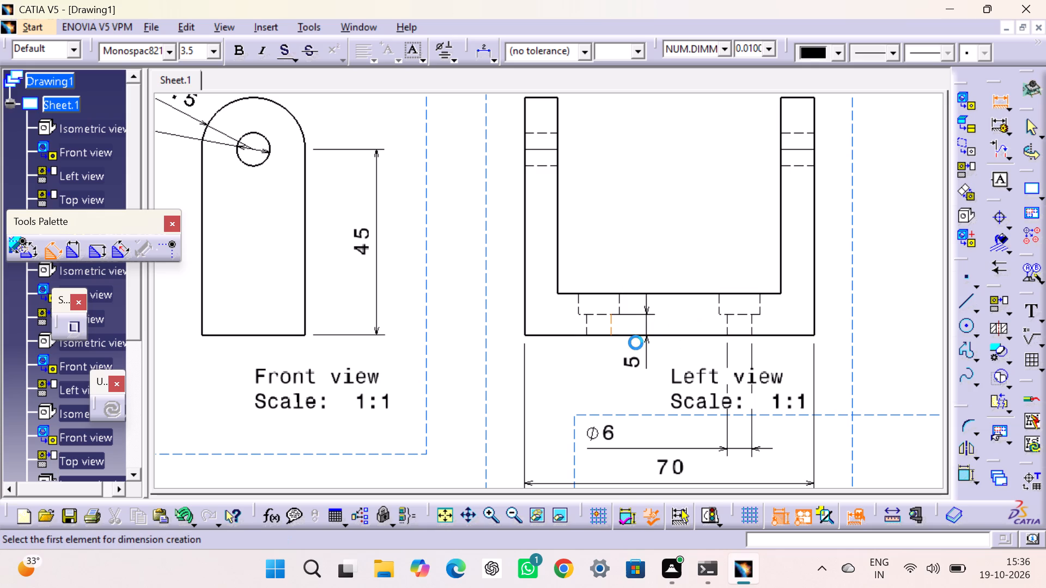
pyautogui.click(618, 304)
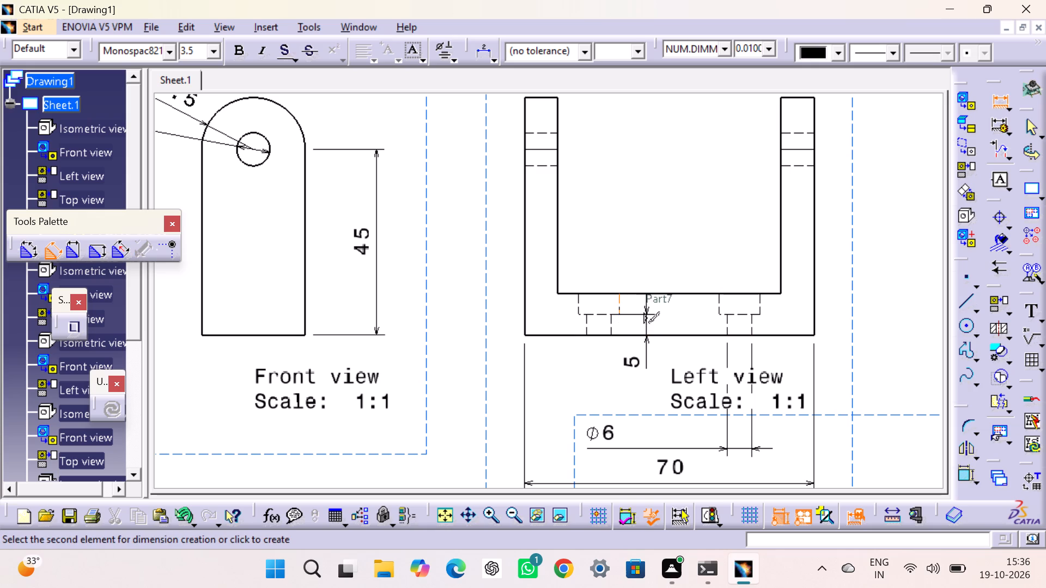
pyautogui.click(633, 264)
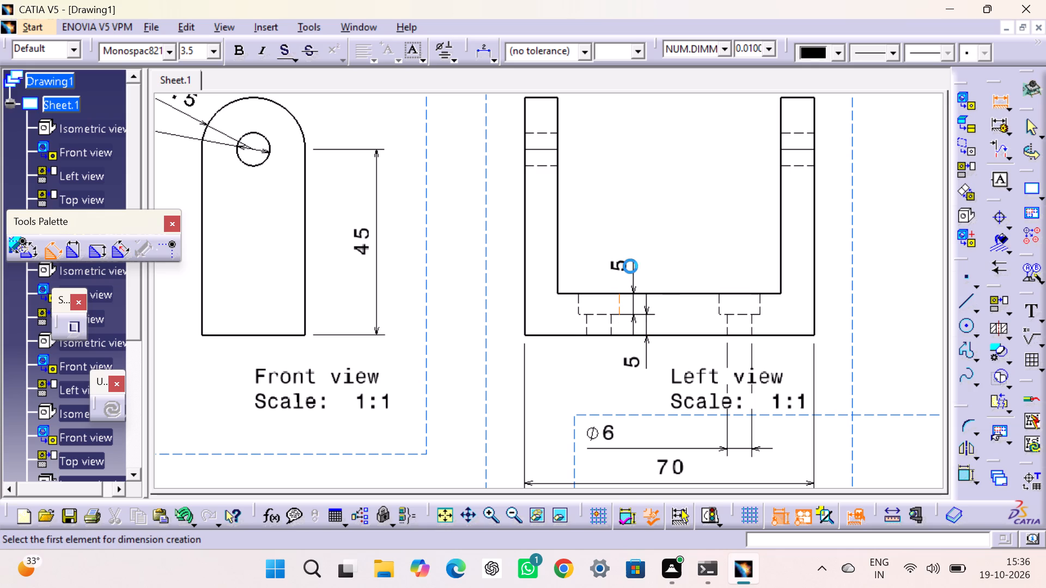
# Dimension the widths of the same hidden hole's wide counterbore and narrow bore in the U-shaped bracket's left view.
pyautogui.click(620, 308)
pyautogui.moveTo(578, 303); pyautogui.dragTo(582, 293)
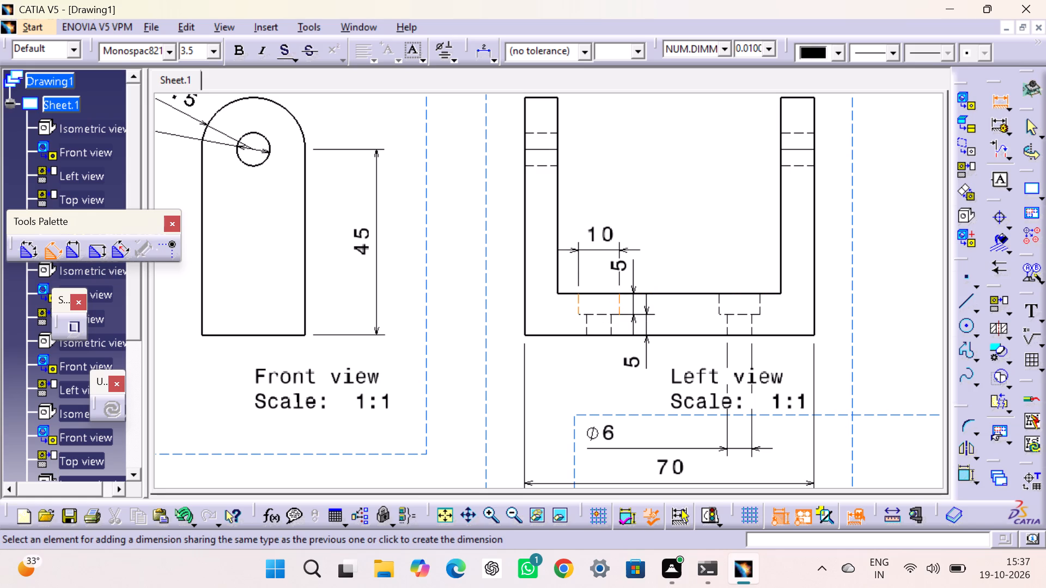
pyautogui.click(593, 249)
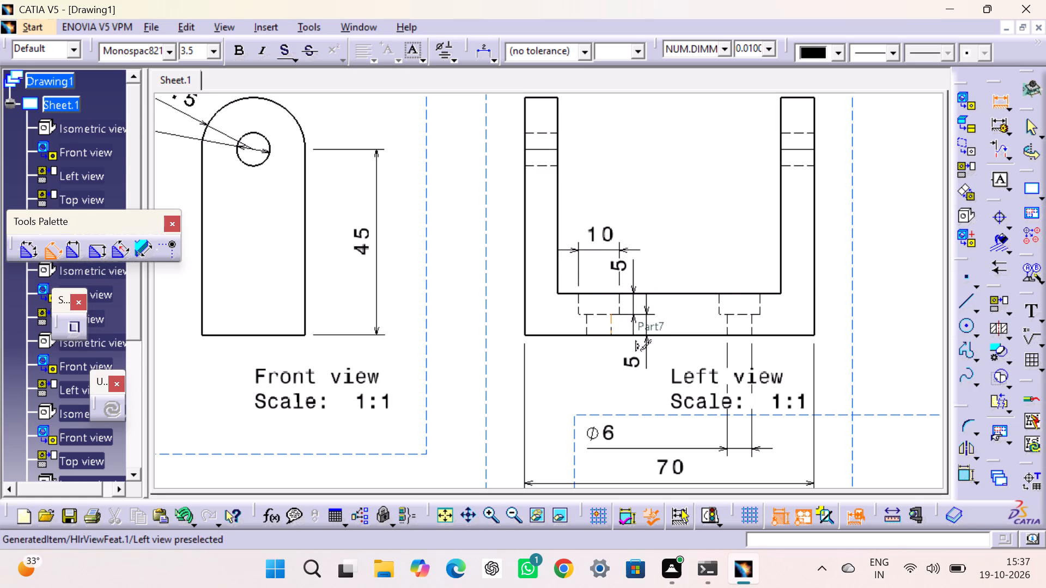
pyautogui.click(611, 330)
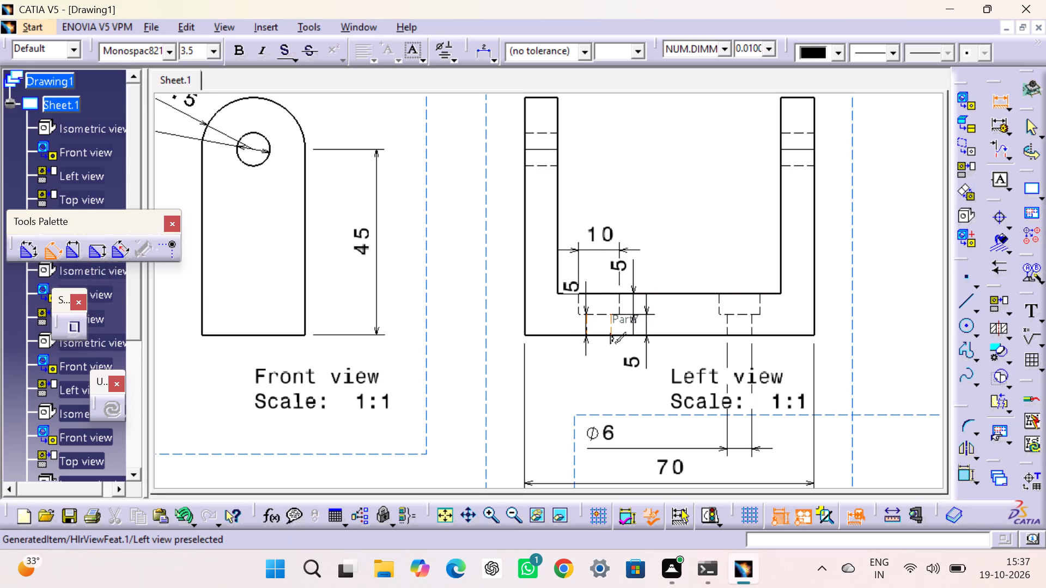
pyautogui.click(586, 324)
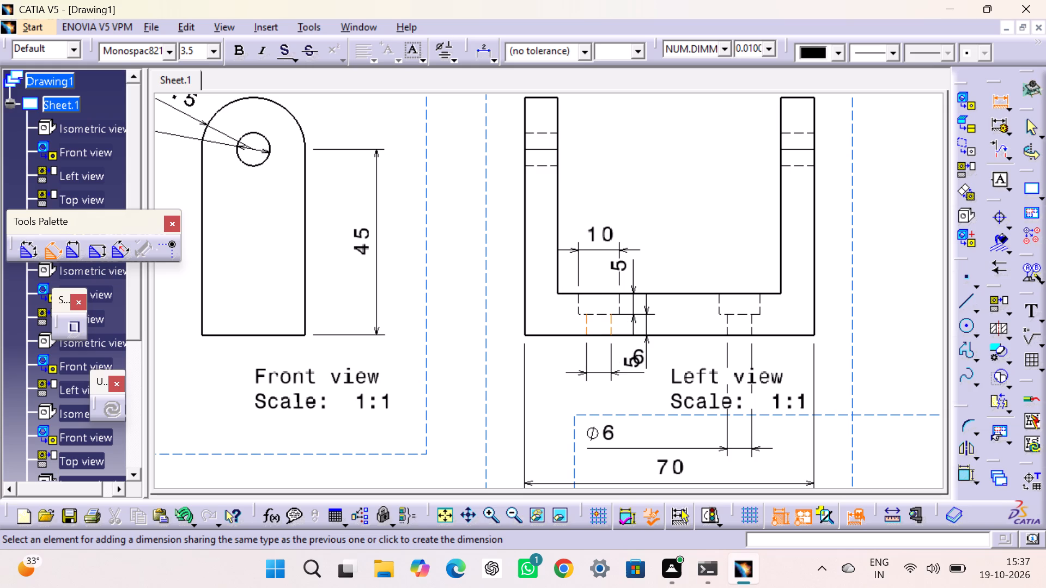
pyautogui.click(591, 395)
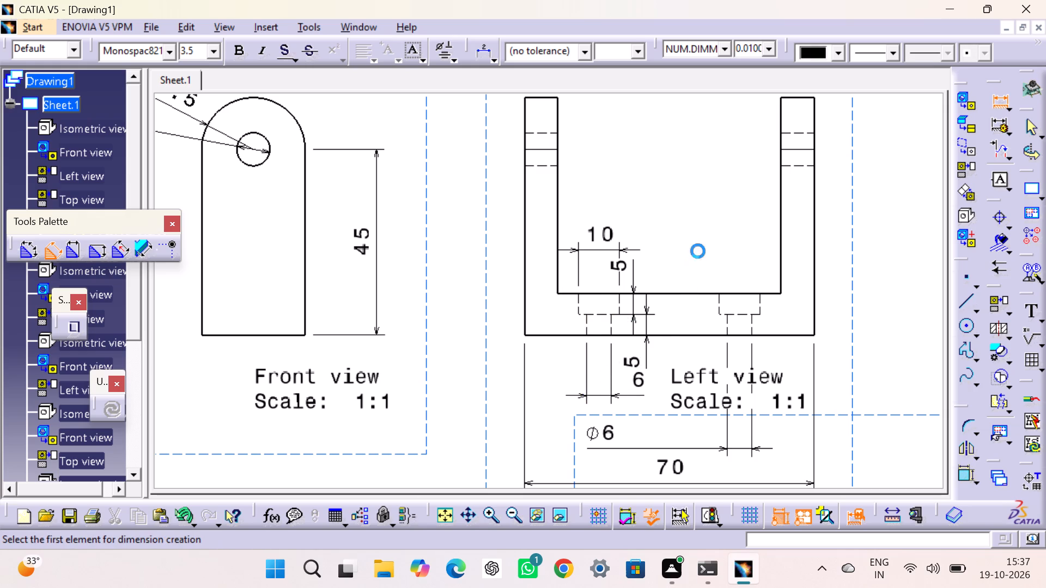
# Dimension the vertical distance between the dashed hole edges in one upright arm of the U-shaped bracket's left view.
pyautogui.moveTo(712, 175); pyautogui.dragTo(638, 309, button='middle')
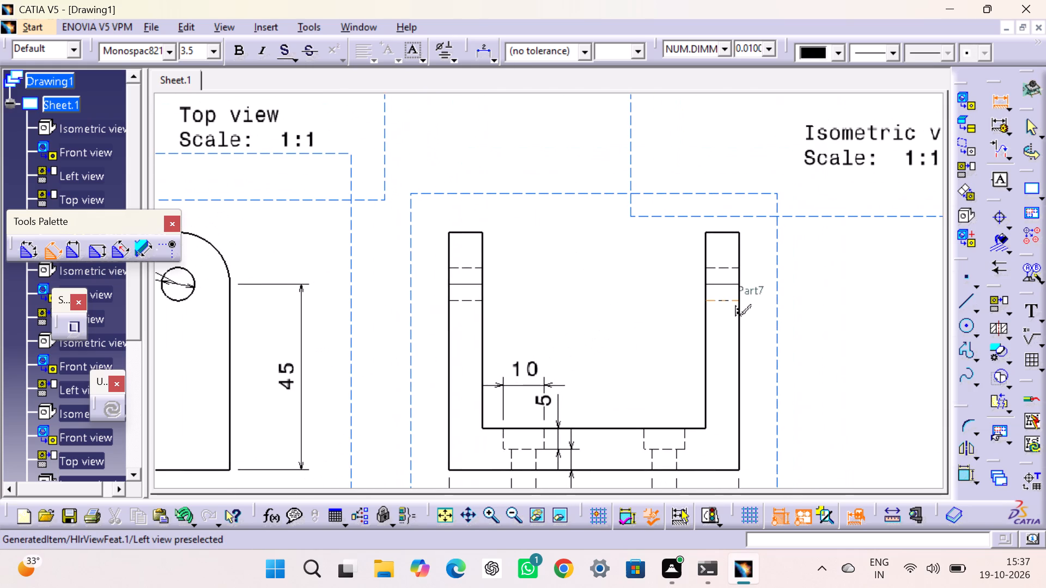
pyautogui.click(724, 300)
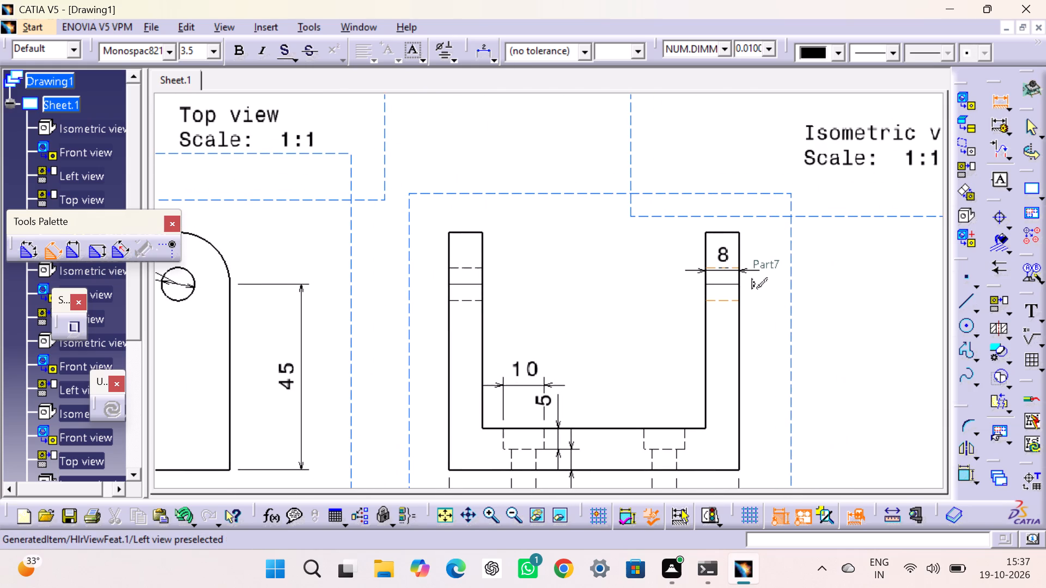
pyautogui.click(727, 269)
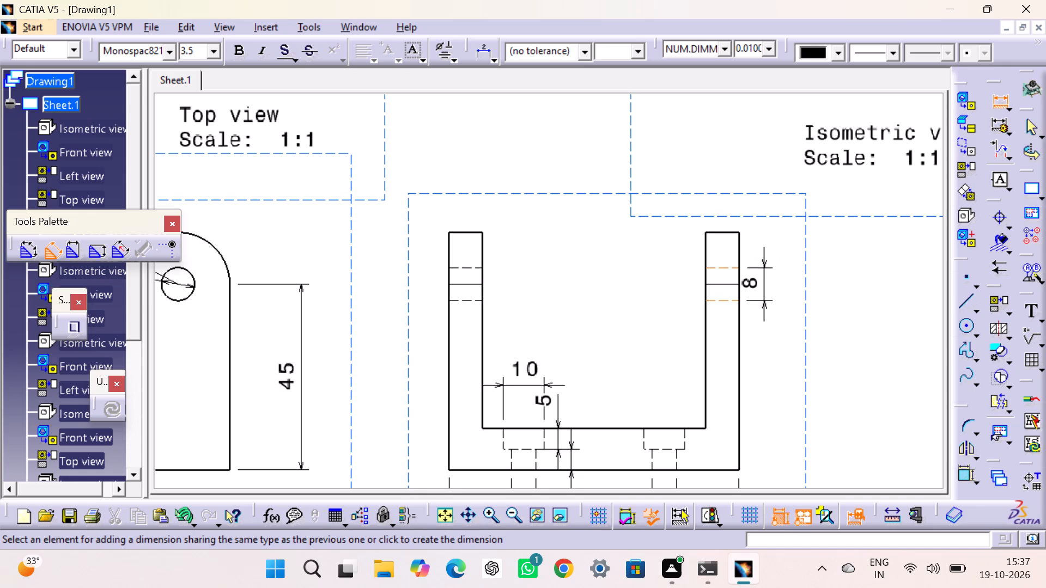
pyautogui.click(770, 296)
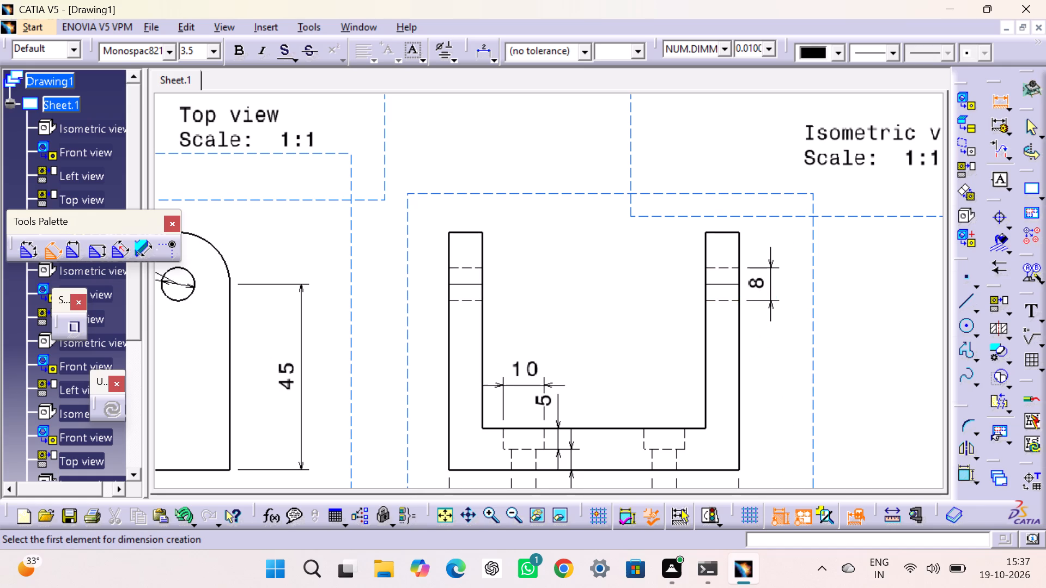
# Dimension the same upright arm's thickness and the inner spacing between both arms above the U-shaped bracket's left view.
pyautogui.click(741, 347)
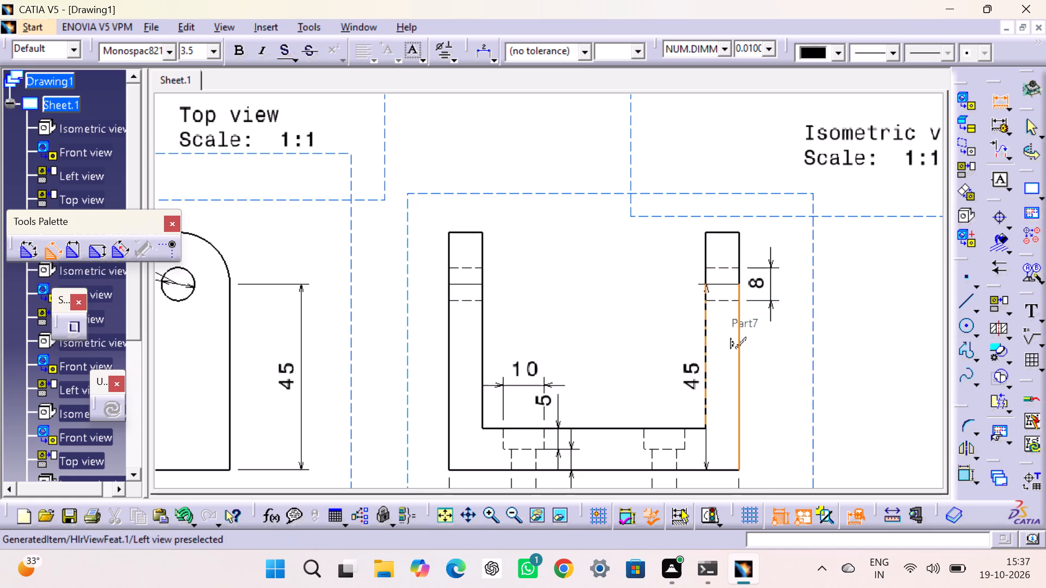
pyautogui.moveTo(704, 329); pyautogui.dragTo(704, 319)
pyautogui.click(720, 211)
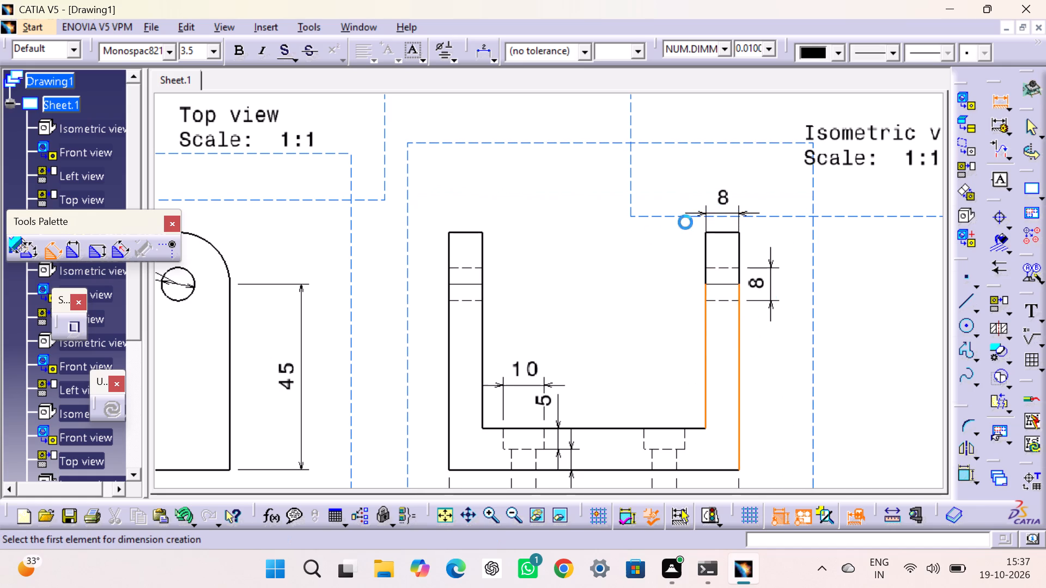
pyautogui.click(483, 275)
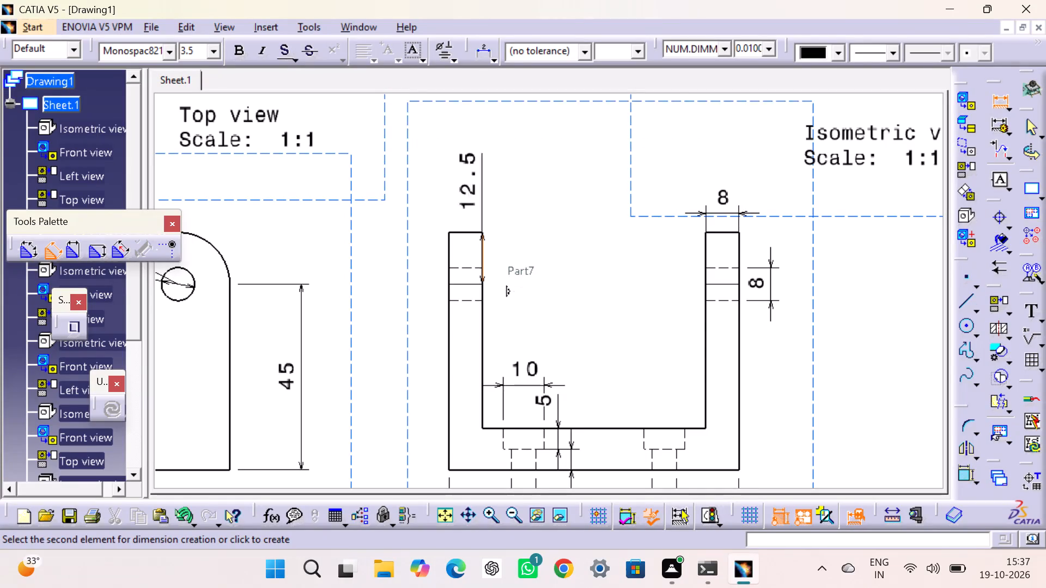
pyautogui.click(708, 297)
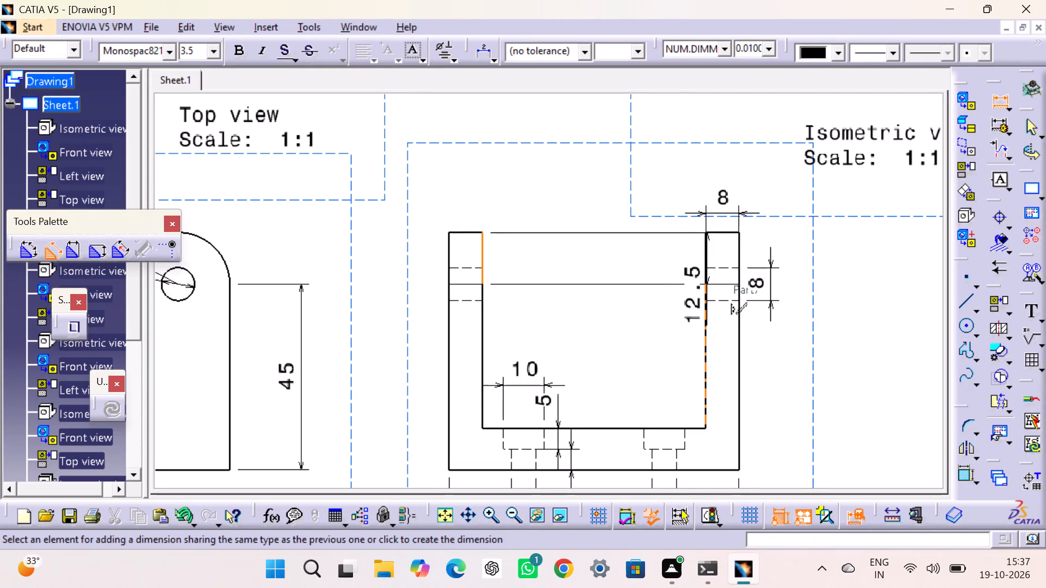
pyautogui.click(615, 213)
pyautogui.moveTo(605, 332); pyautogui.dragTo(598, 222, button='middle')
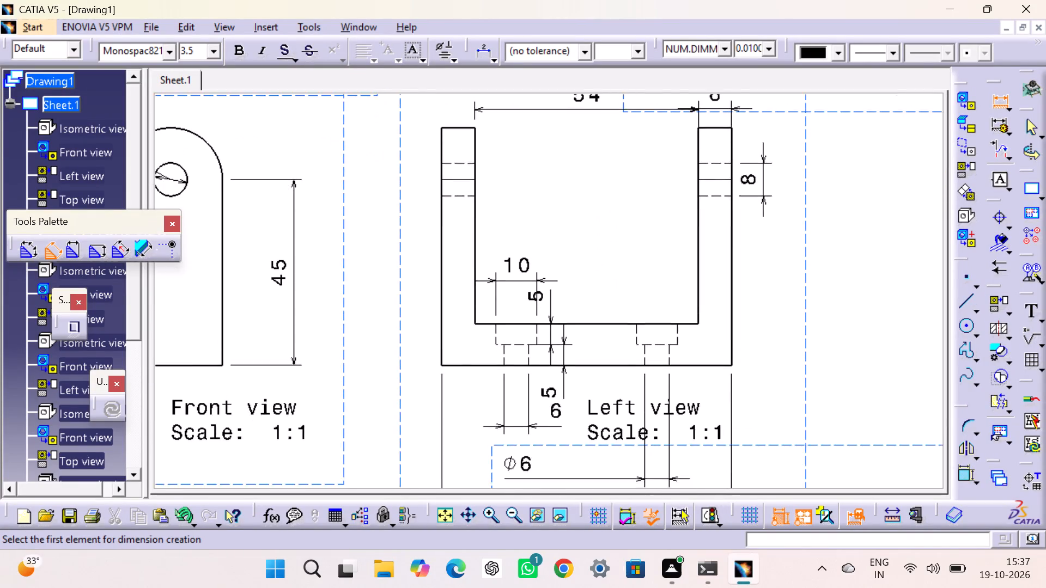
# Dimension the vertical height of one raised side block above the base plate in the green clamp base's left view.
pyautogui.moveTo(598, 222); pyautogui.dragTo(600, 152, button='middle')
pyautogui.moveTo(708, 247); pyautogui.dragTo(686, 303, button='middle')
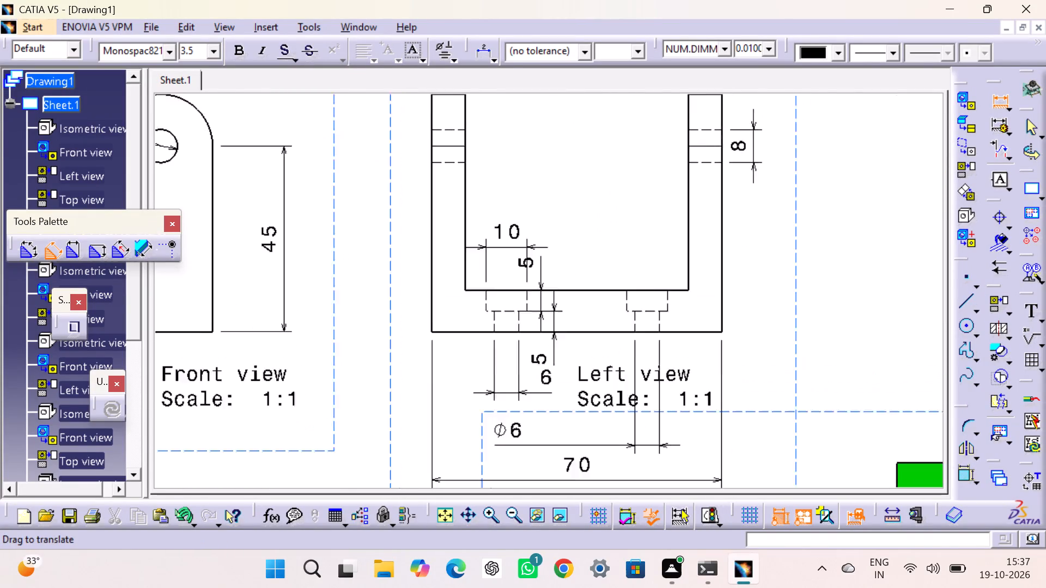
pyautogui.moveTo(686, 303); pyautogui.dragTo(594, 434, button='middle')
pyautogui.moveTo(658, 359); pyautogui.dragTo(617, 517, button='middle')
pyautogui.moveTo(632, 243); pyautogui.dragTo(787, 456, button='middle')
pyautogui.moveTo(514, 306); pyautogui.dragTo(612, 359, button='middle')
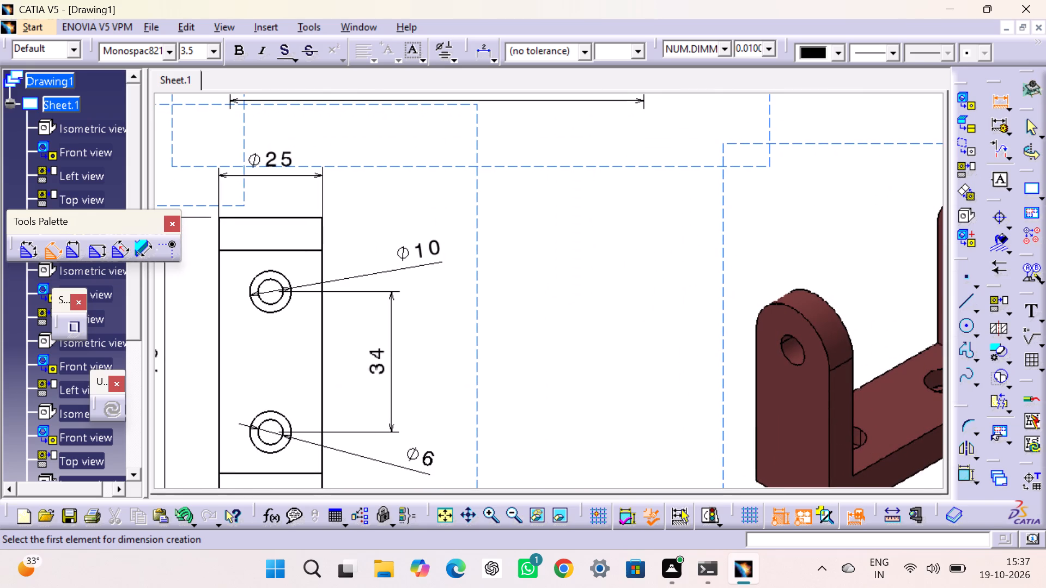
pyautogui.click(998, 100)
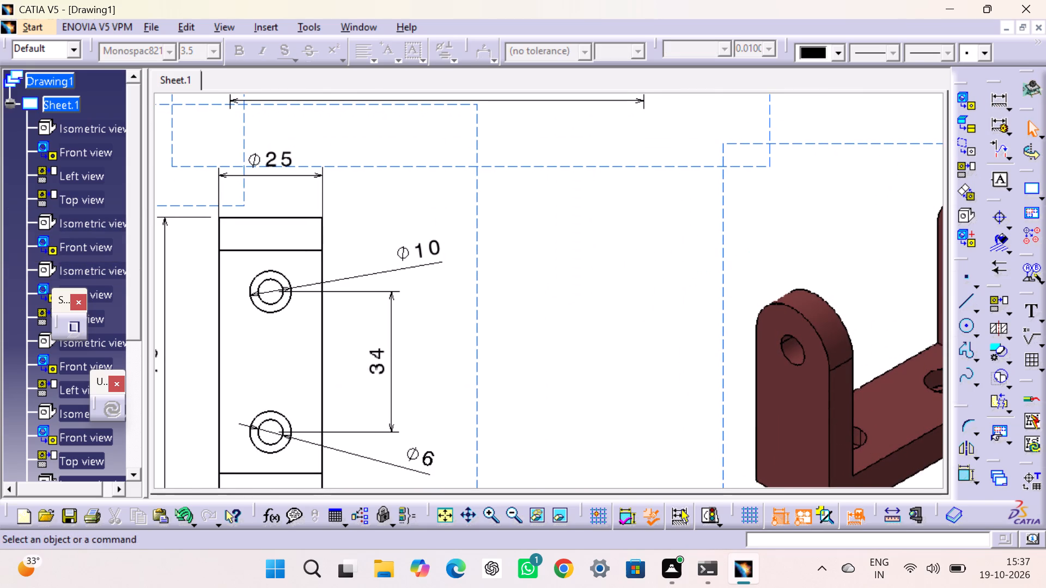
pyautogui.moveTo(676, 267); pyautogui.dragTo(738, 396, button='middle')
pyautogui.moveTo(670, 288); pyautogui.dragTo(631, 541, button='middle')
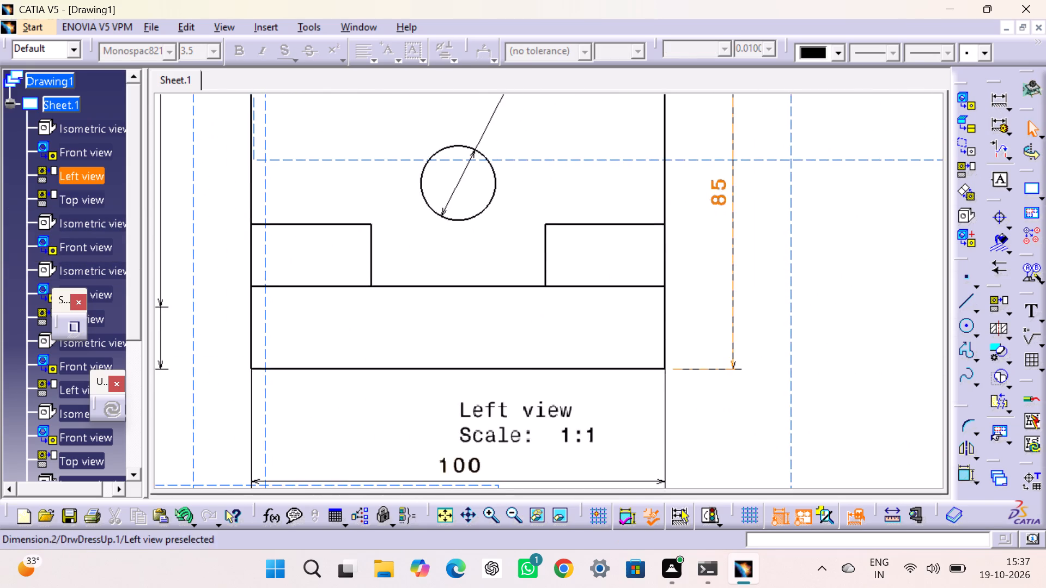
pyautogui.moveTo(670, 365); pyautogui.dragTo(767, 399, button='middle')
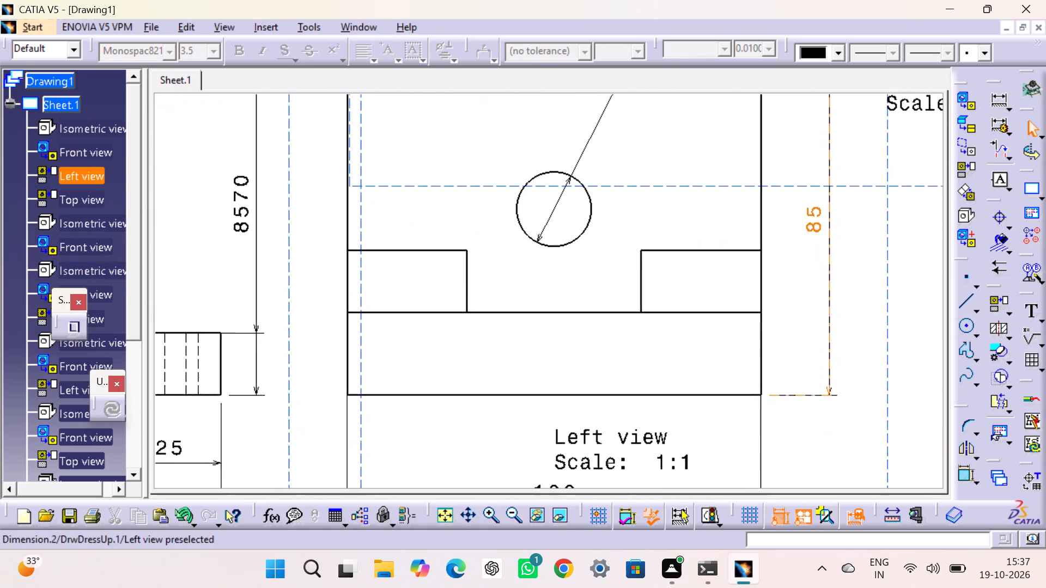
pyautogui.moveTo(767, 399); pyautogui.dragTo(756, 366, button='middle')
pyautogui.click(989, 102)
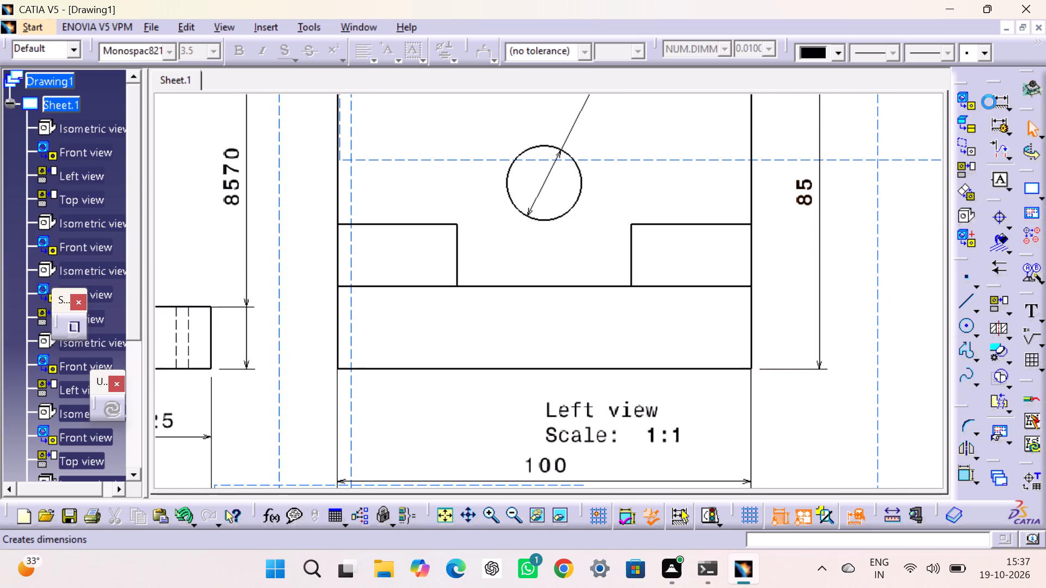
pyautogui.click(711, 285)
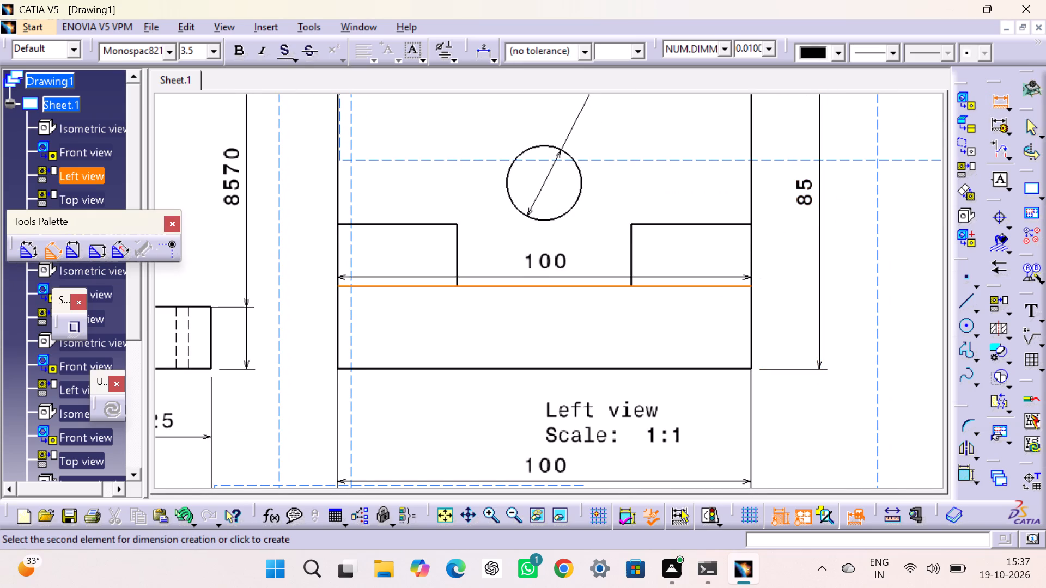
pyautogui.click(709, 226)
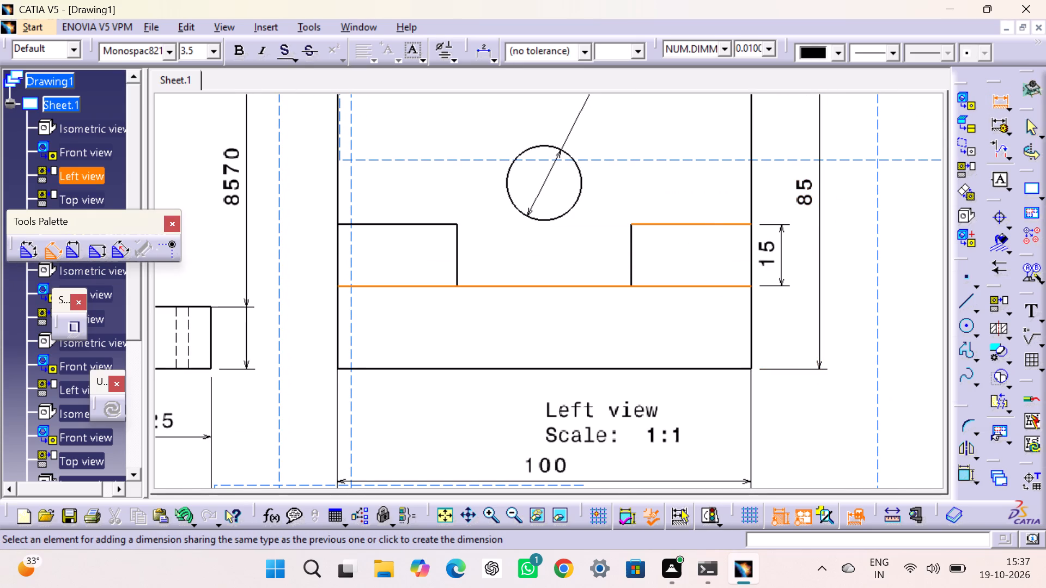
pyautogui.click(788, 258)
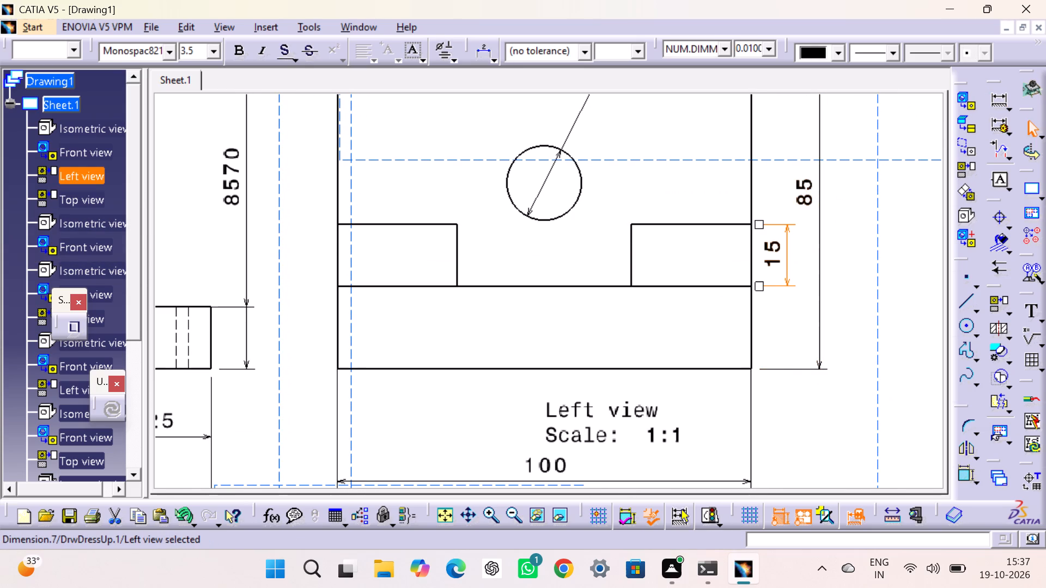
pyautogui.click(850, 331)
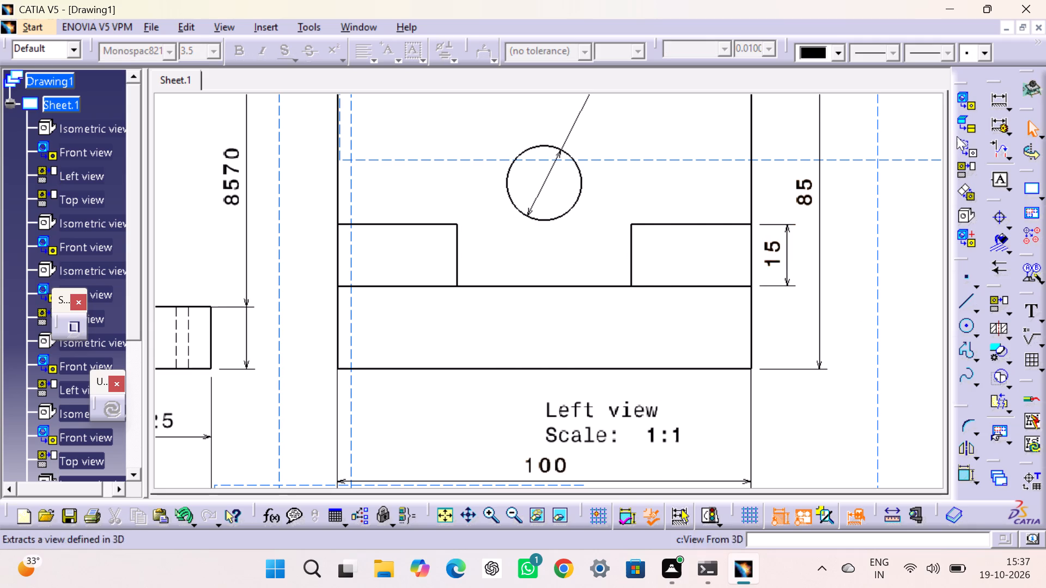
# Dimension the horizontal gap between the inner edges of the two raised side blocks in the clamp base's left view.
pyautogui.moveTo(768, 325); pyautogui.dragTo(807, 258, button='middle')
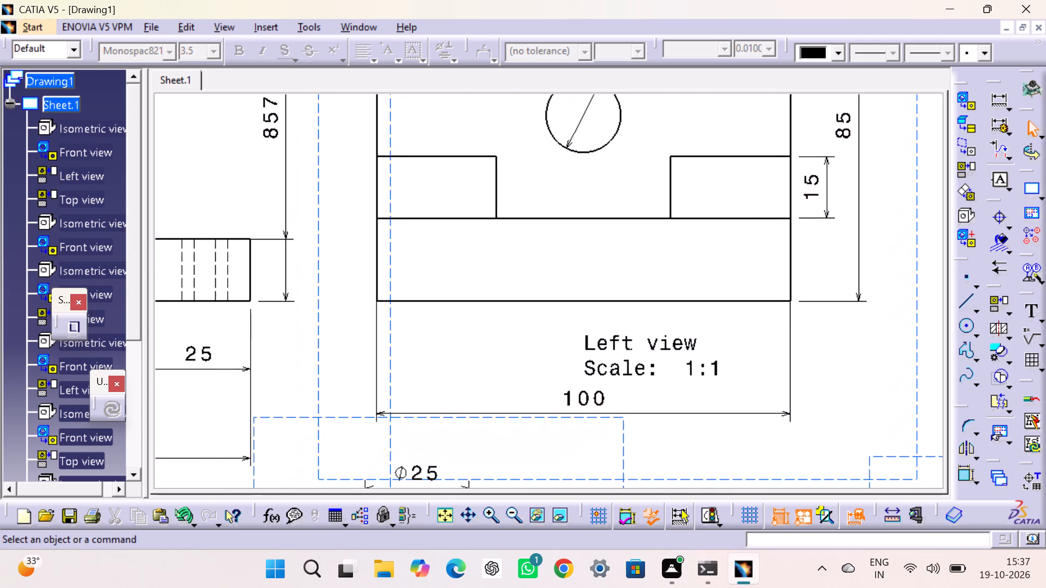
pyautogui.moveTo(807, 258); pyautogui.dragTo(807, 257, button='middle')
pyautogui.moveTo(807, 257); pyautogui.dragTo(820, 287, button='middle')
pyautogui.click(990, 97)
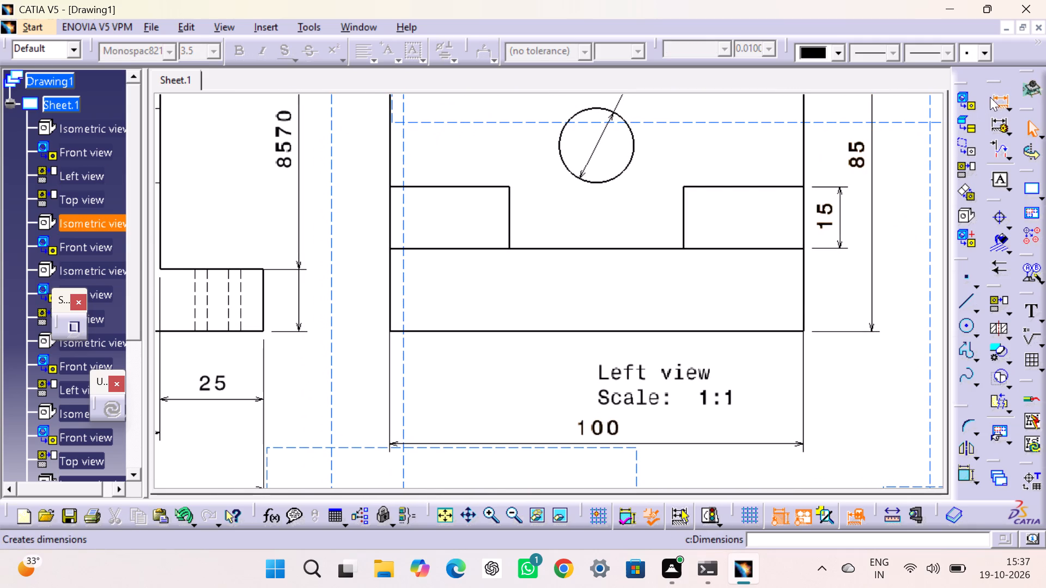
pyautogui.click(506, 214)
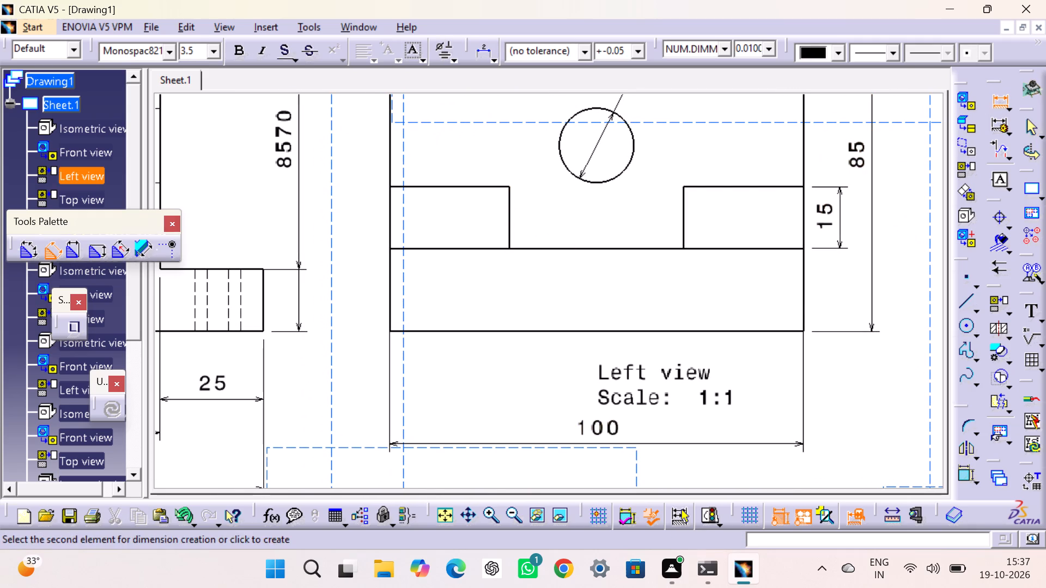
pyautogui.click(512, 216)
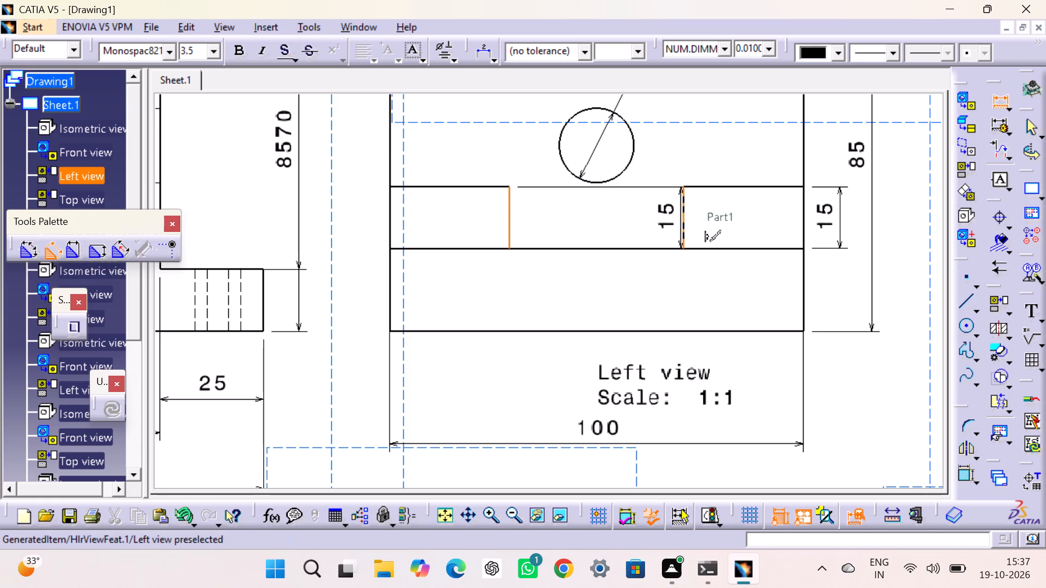
pyautogui.click(685, 219)
pyautogui.click(597, 218)
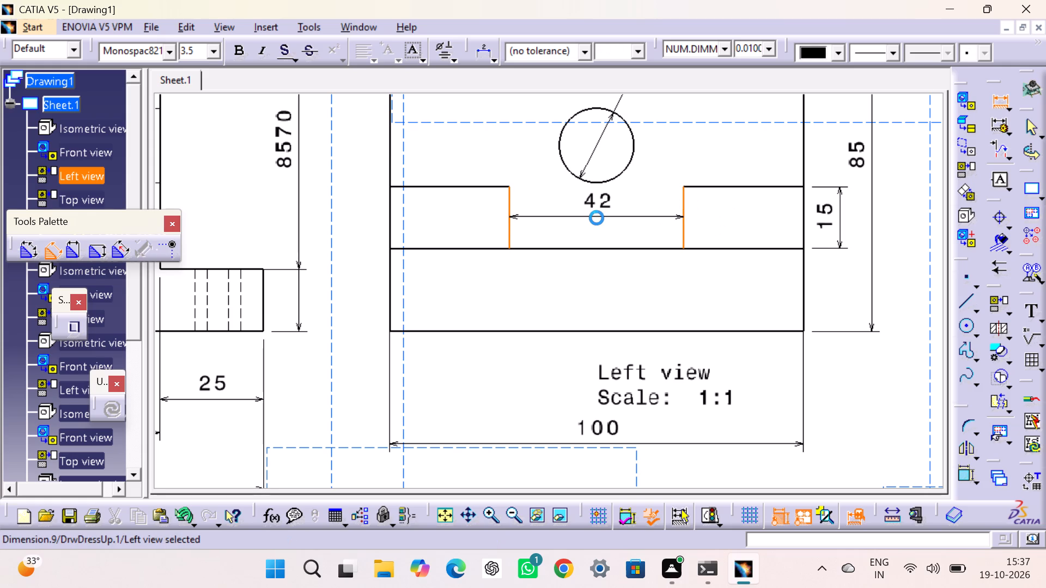
pyautogui.moveTo(538, 291); pyautogui.dragTo(633, 288, button='middle')
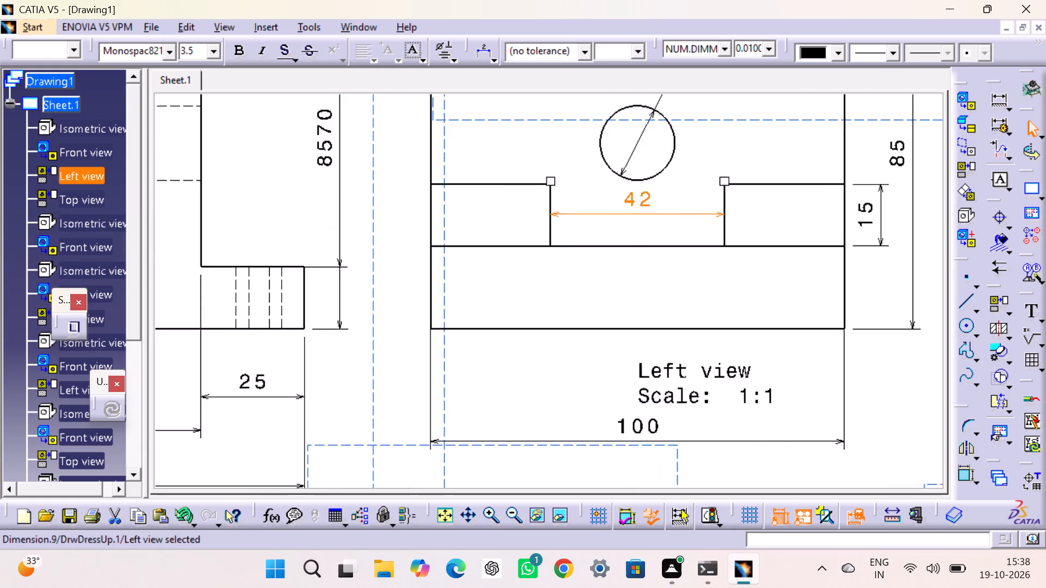
pyautogui.moveTo(633, 288); pyautogui.dragTo(708, 266, button='middle')
pyautogui.click(447, 515)
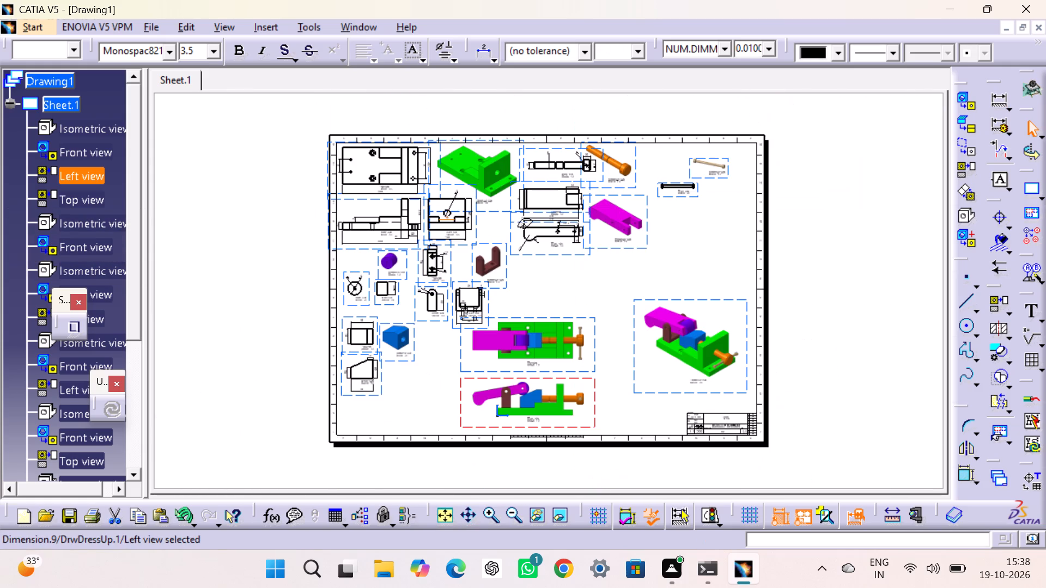
pyautogui.click(867, 316)
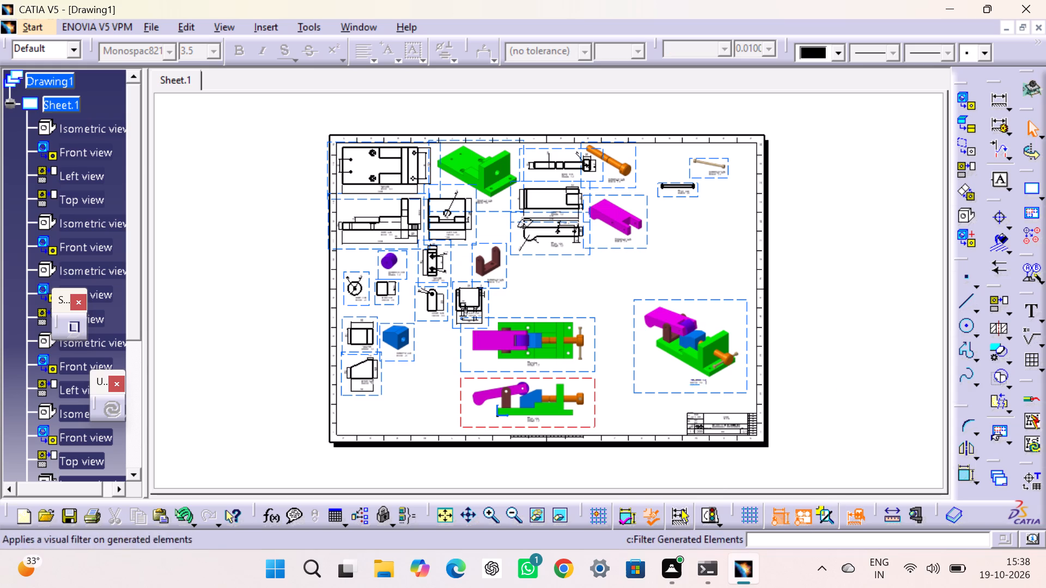
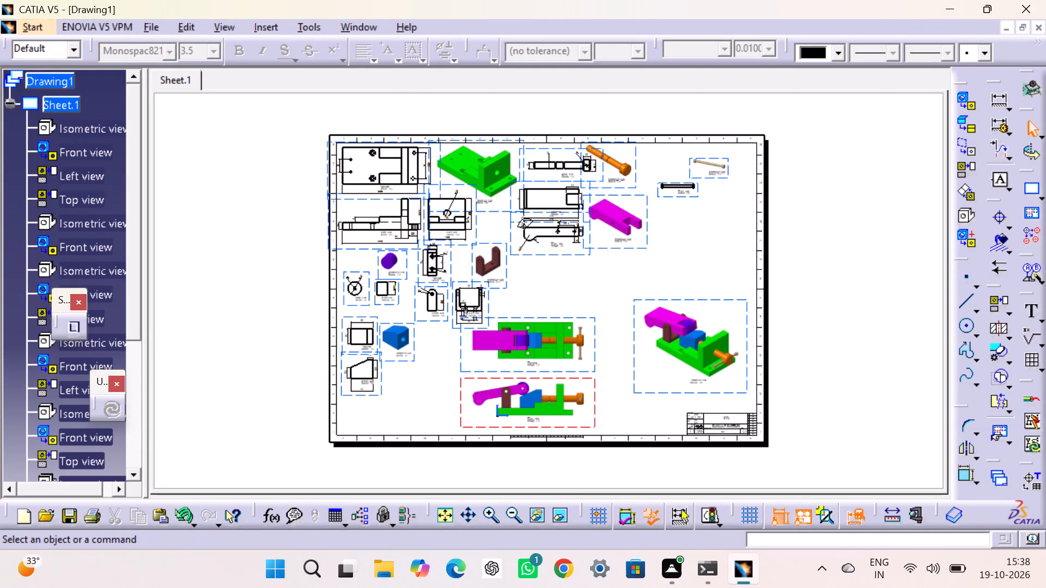
# Save the drawing sheet as a PDF named "bench clamp" in the Catia folder.
pyautogui.hotkey('ctrl', 's')
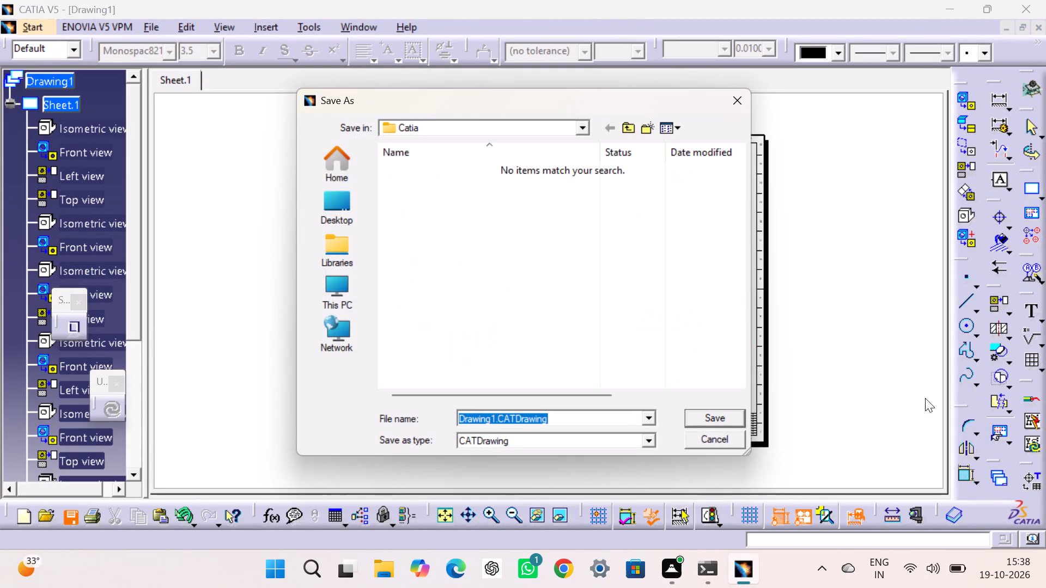
pyautogui.click(644, 440)
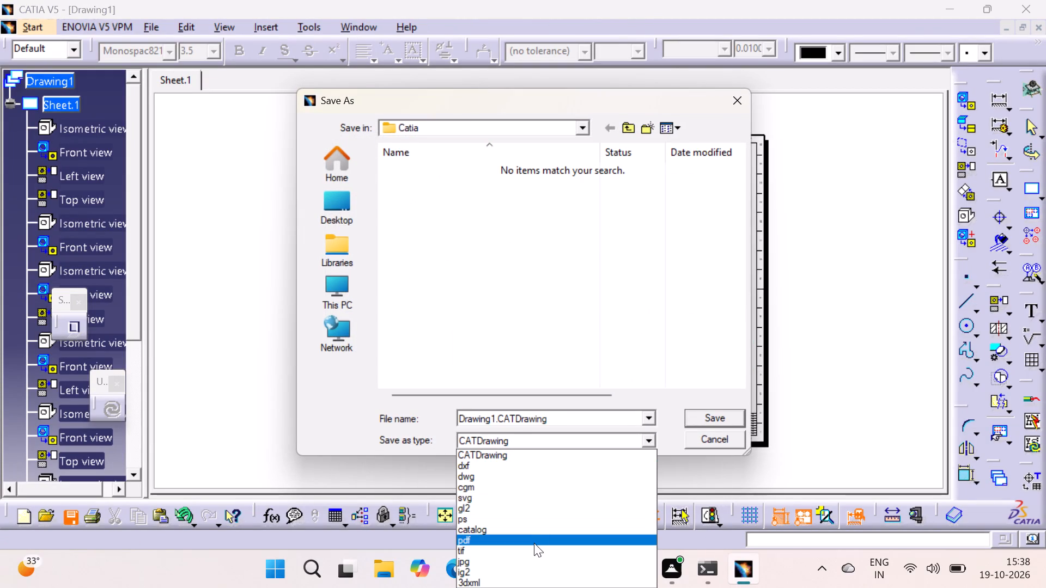
pyautogui.click(533, 543)
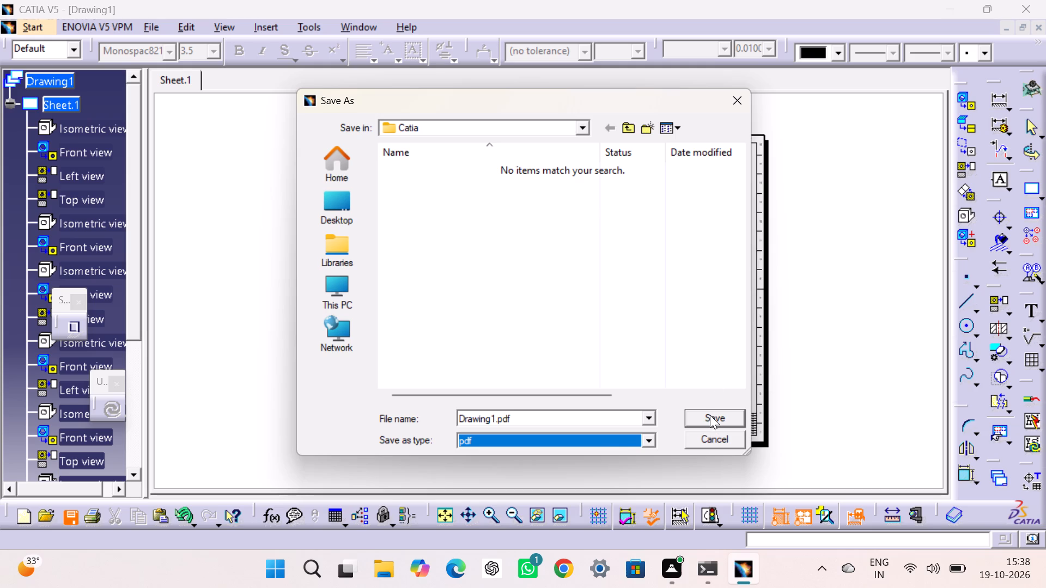
pyautogui.click(530, 418)
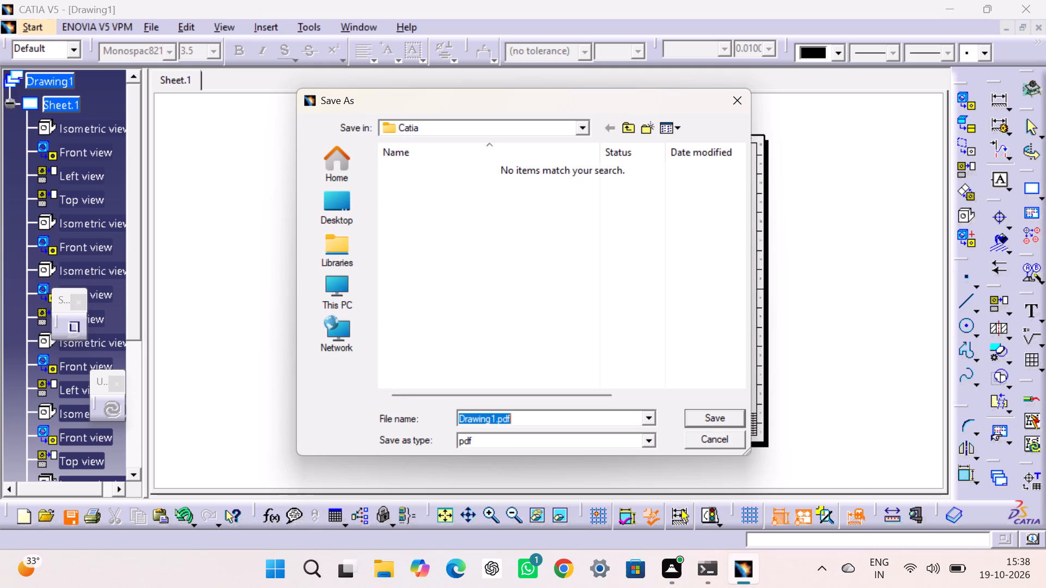
pyautogui.write('bench')
pyautogui.press('space')
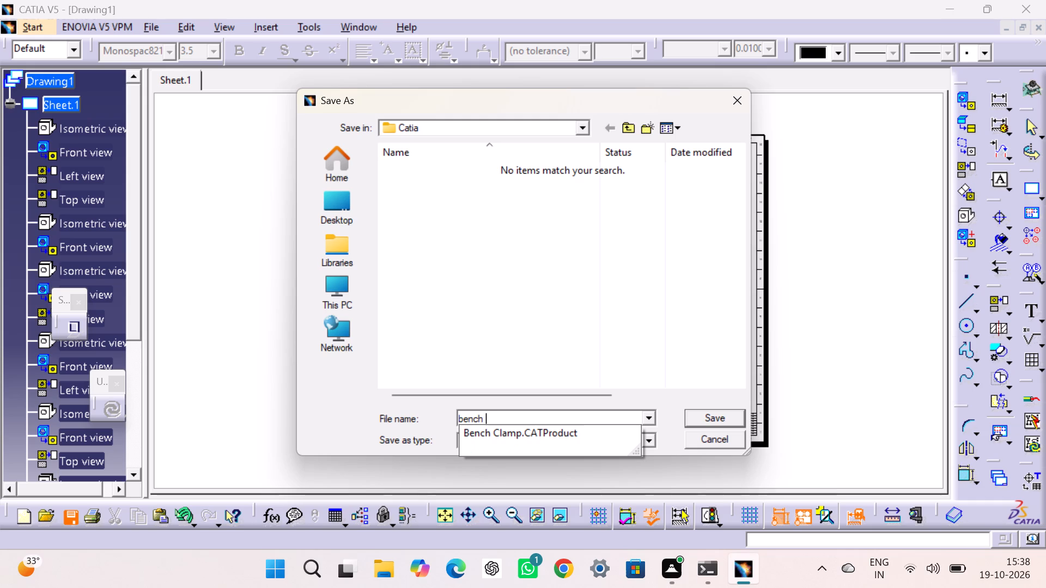
pyautogui.write('ck')
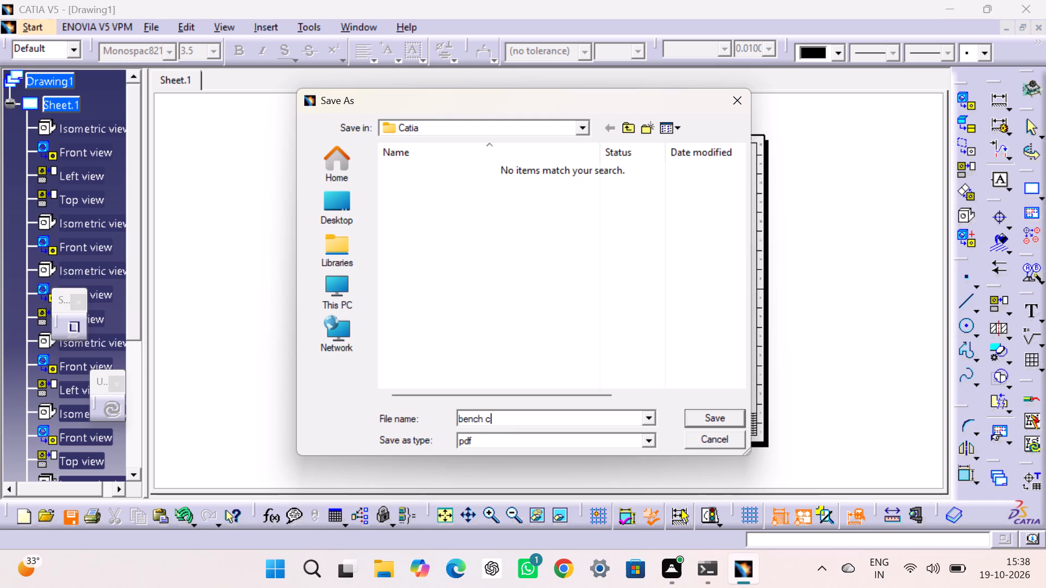
pyautogui.press('BackSpace')
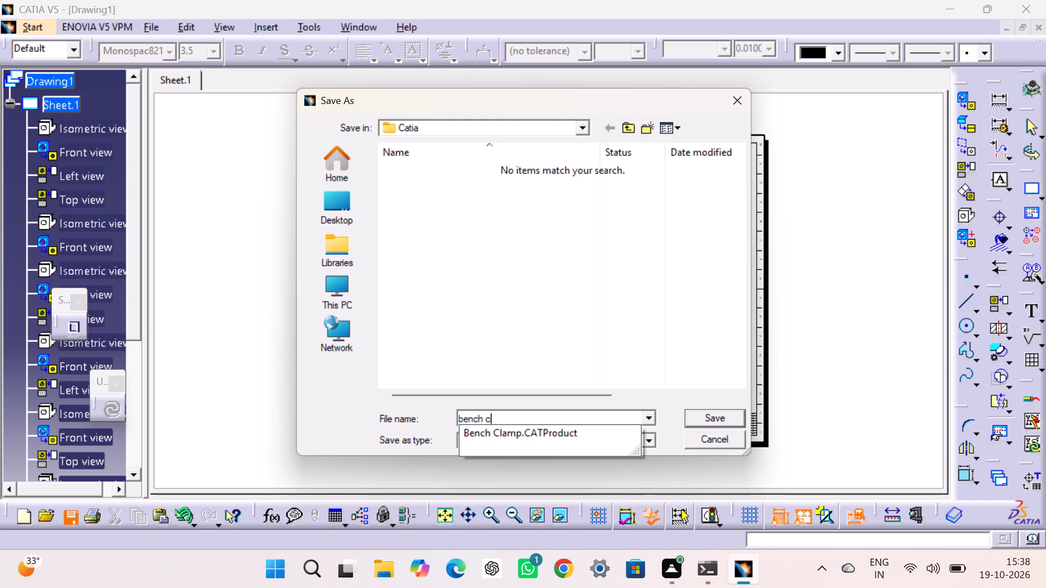
pyautogui.write('lamp')
pyautogui.press('space')
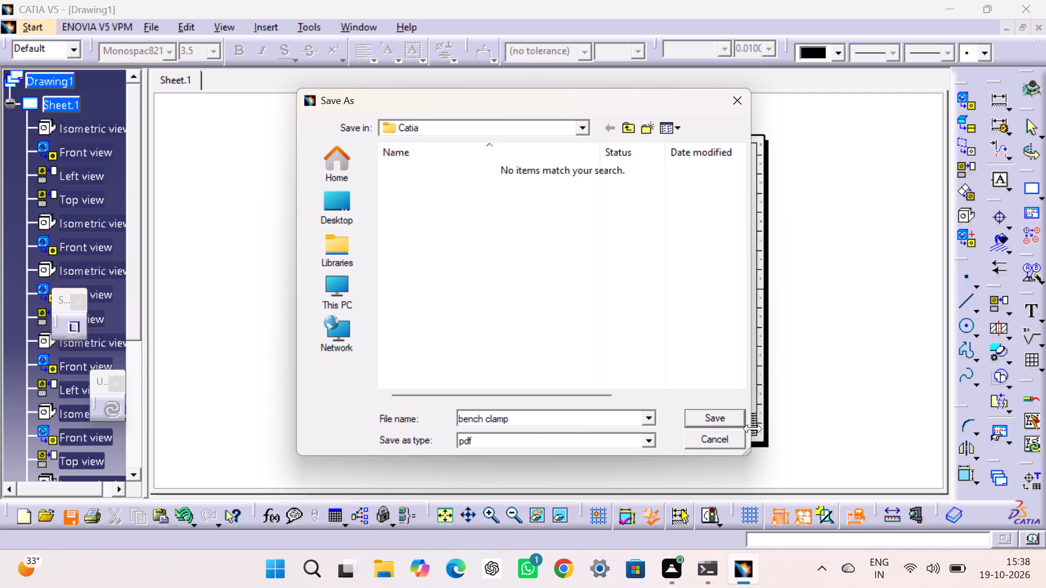
pyautogui.click(728, 419)
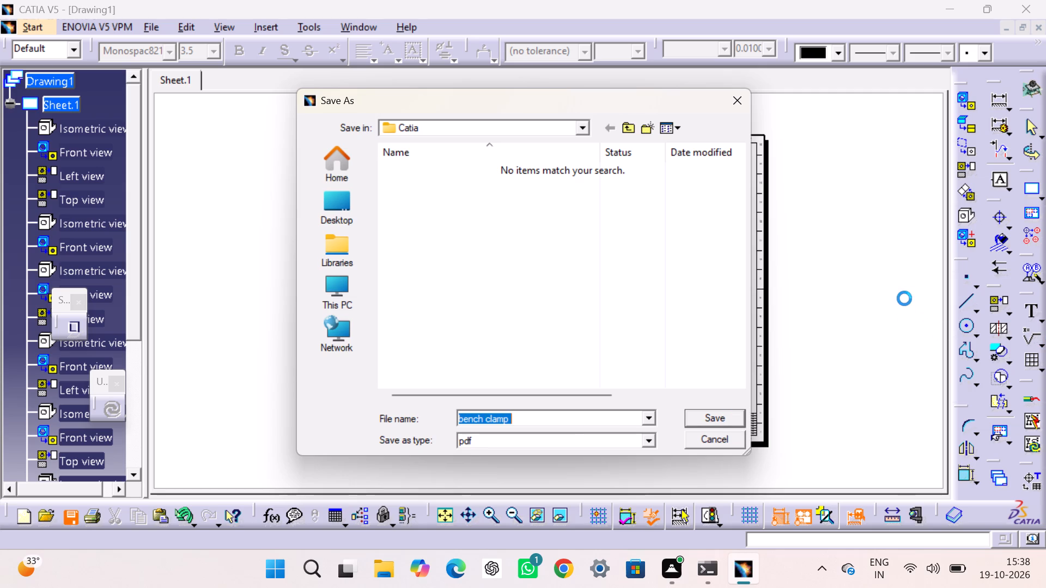